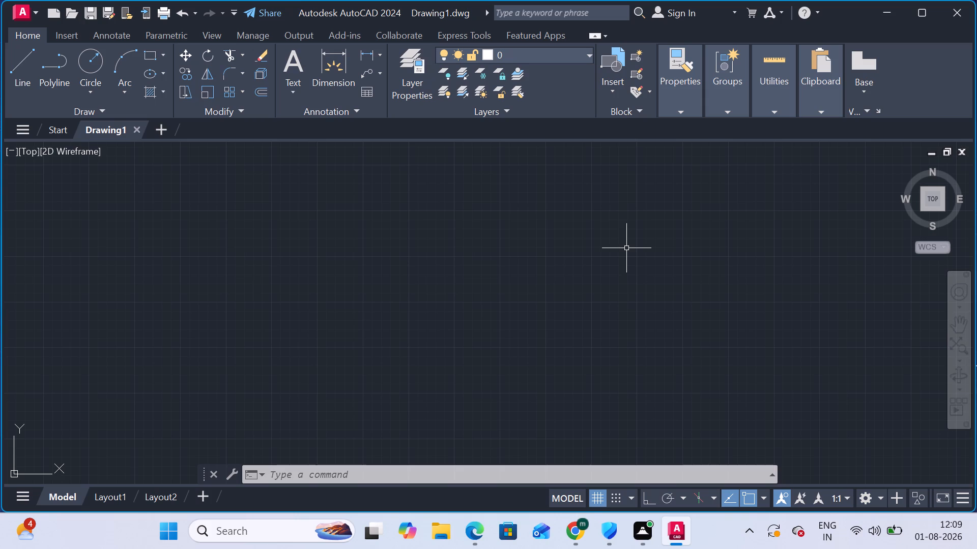
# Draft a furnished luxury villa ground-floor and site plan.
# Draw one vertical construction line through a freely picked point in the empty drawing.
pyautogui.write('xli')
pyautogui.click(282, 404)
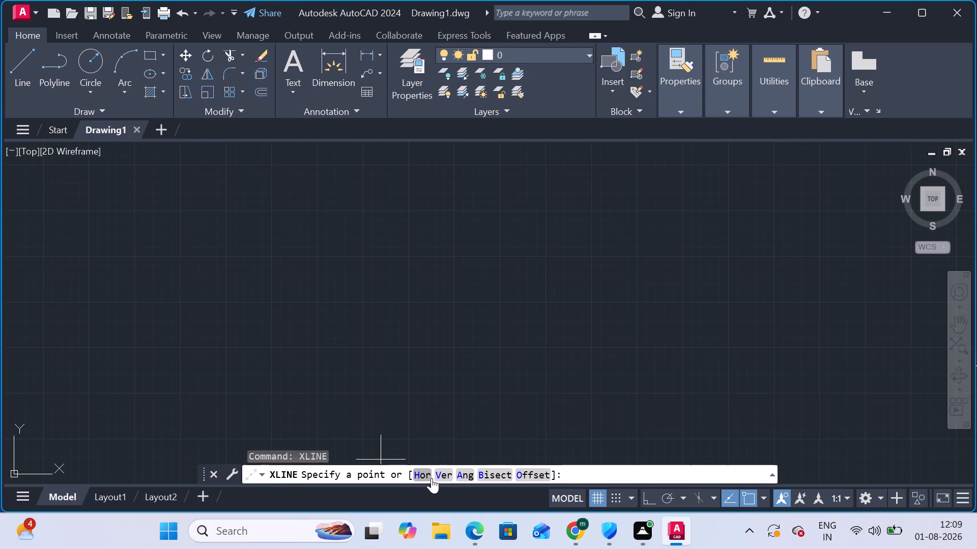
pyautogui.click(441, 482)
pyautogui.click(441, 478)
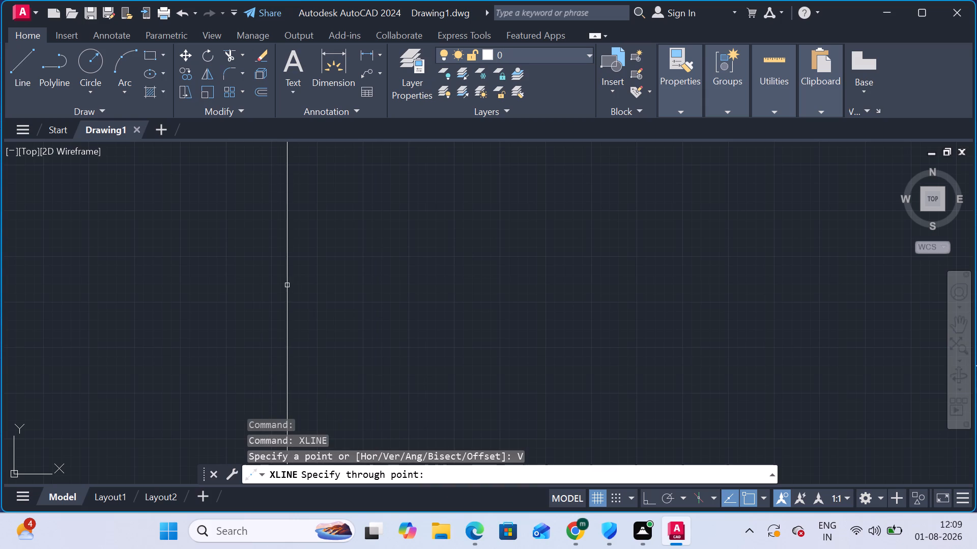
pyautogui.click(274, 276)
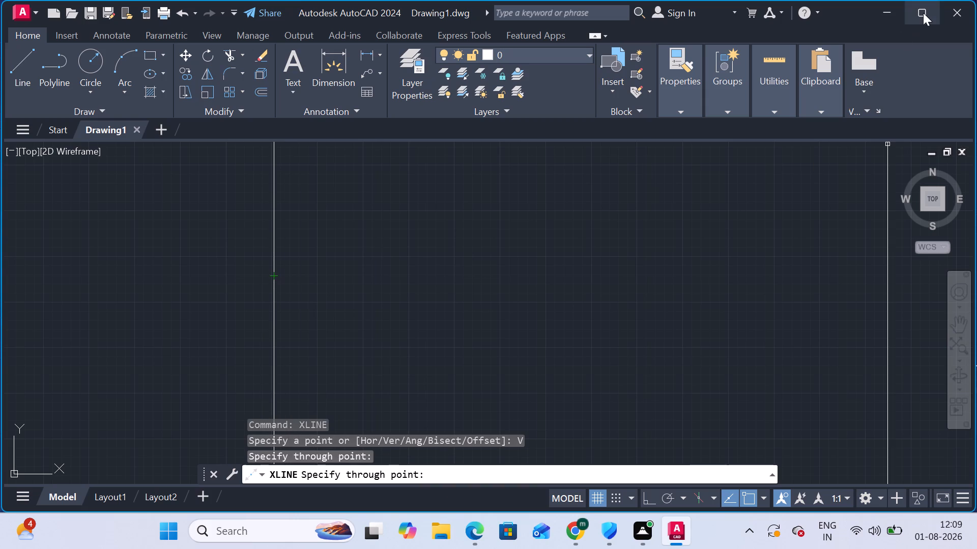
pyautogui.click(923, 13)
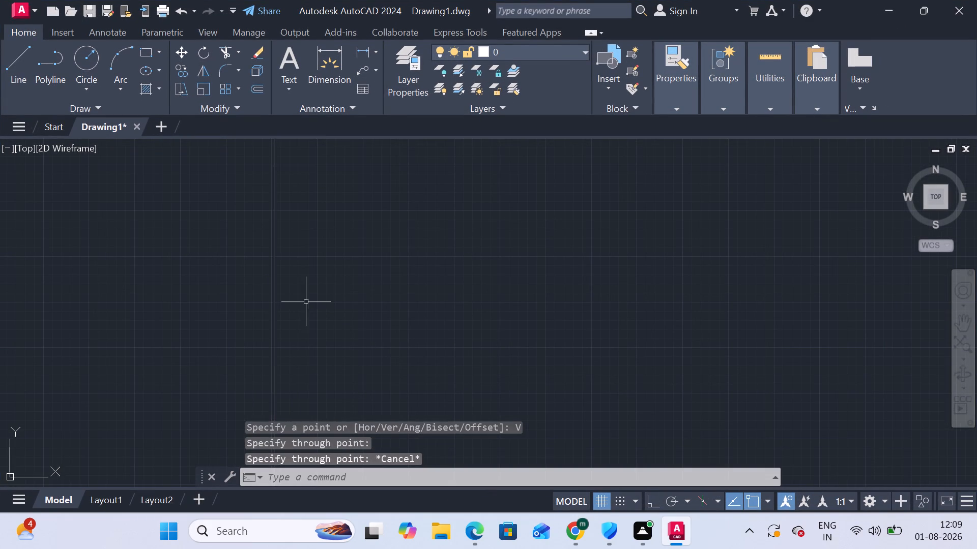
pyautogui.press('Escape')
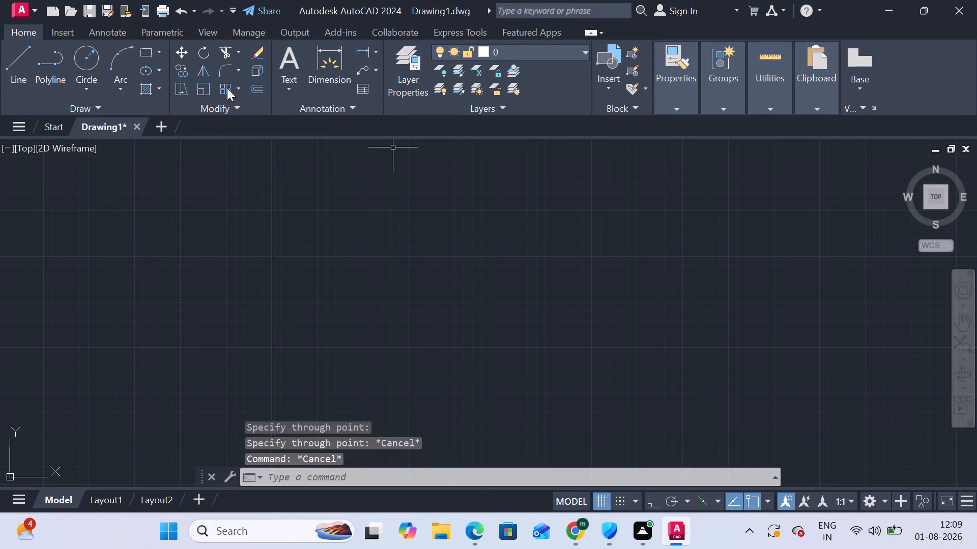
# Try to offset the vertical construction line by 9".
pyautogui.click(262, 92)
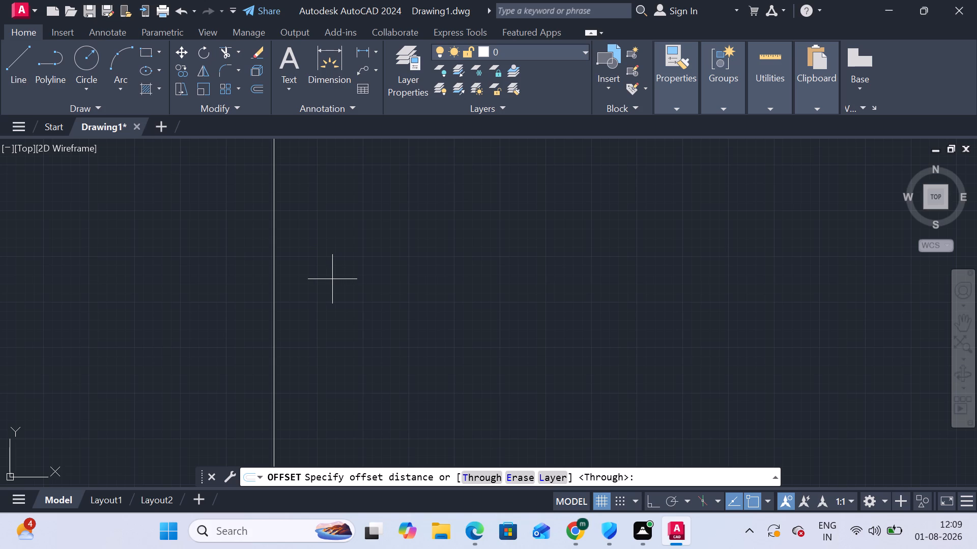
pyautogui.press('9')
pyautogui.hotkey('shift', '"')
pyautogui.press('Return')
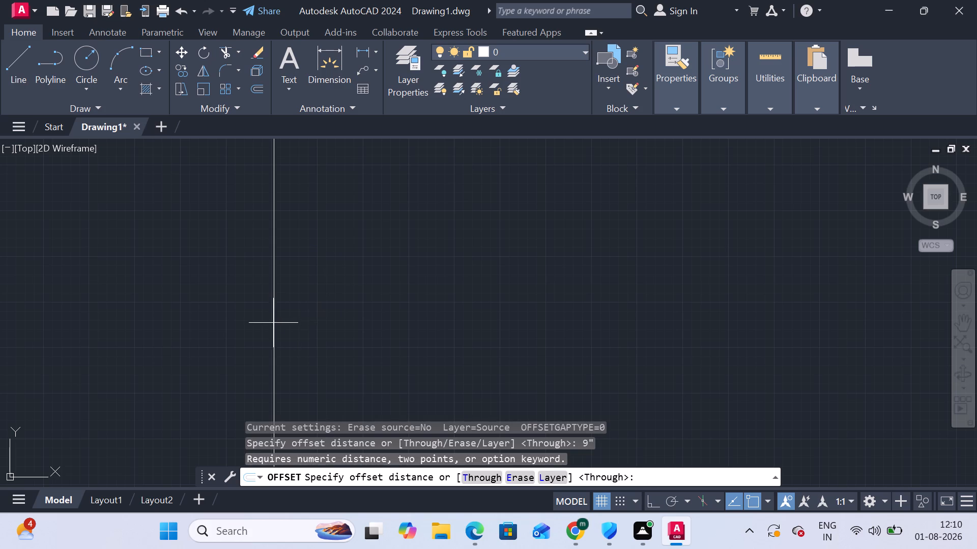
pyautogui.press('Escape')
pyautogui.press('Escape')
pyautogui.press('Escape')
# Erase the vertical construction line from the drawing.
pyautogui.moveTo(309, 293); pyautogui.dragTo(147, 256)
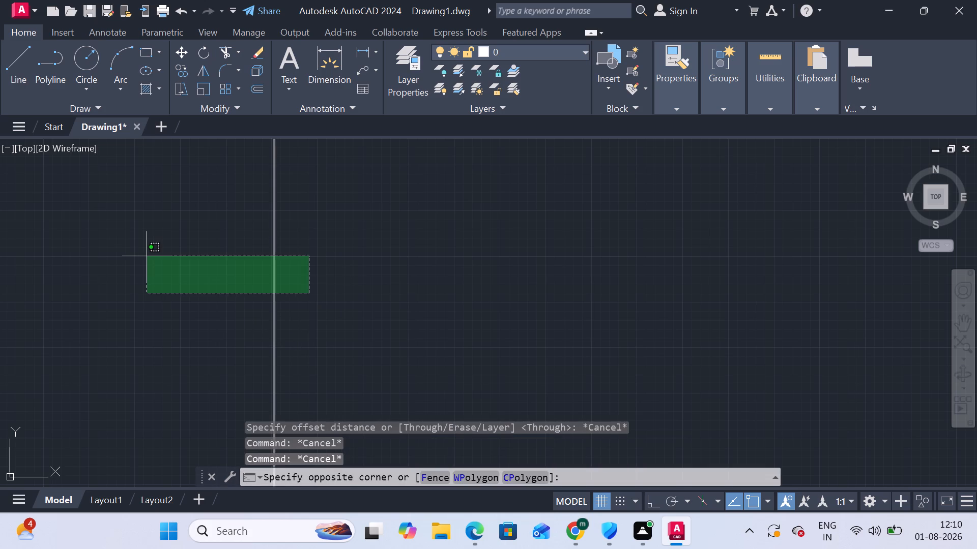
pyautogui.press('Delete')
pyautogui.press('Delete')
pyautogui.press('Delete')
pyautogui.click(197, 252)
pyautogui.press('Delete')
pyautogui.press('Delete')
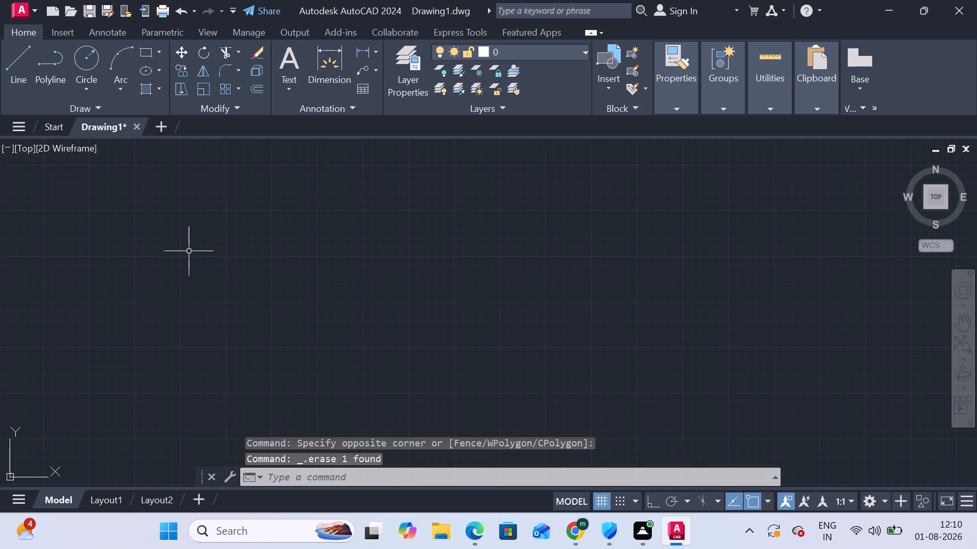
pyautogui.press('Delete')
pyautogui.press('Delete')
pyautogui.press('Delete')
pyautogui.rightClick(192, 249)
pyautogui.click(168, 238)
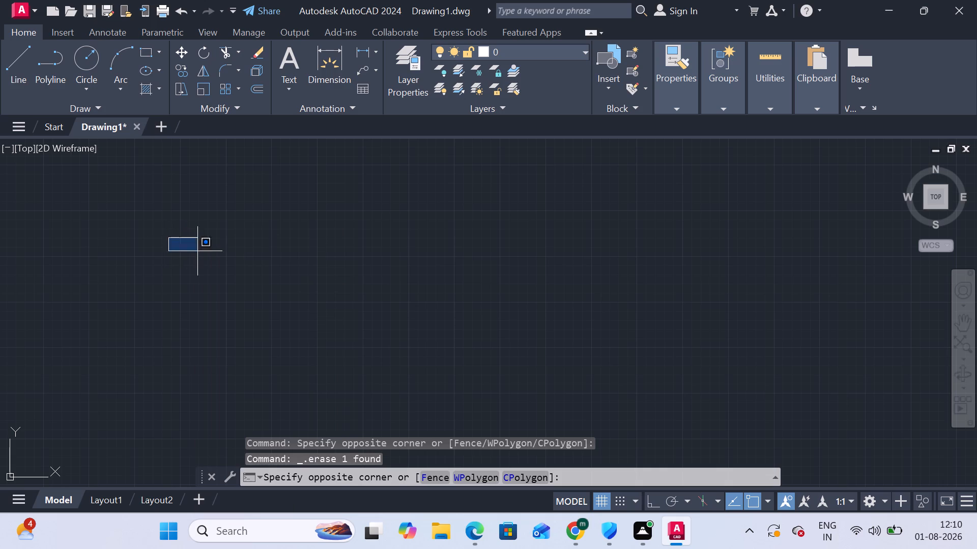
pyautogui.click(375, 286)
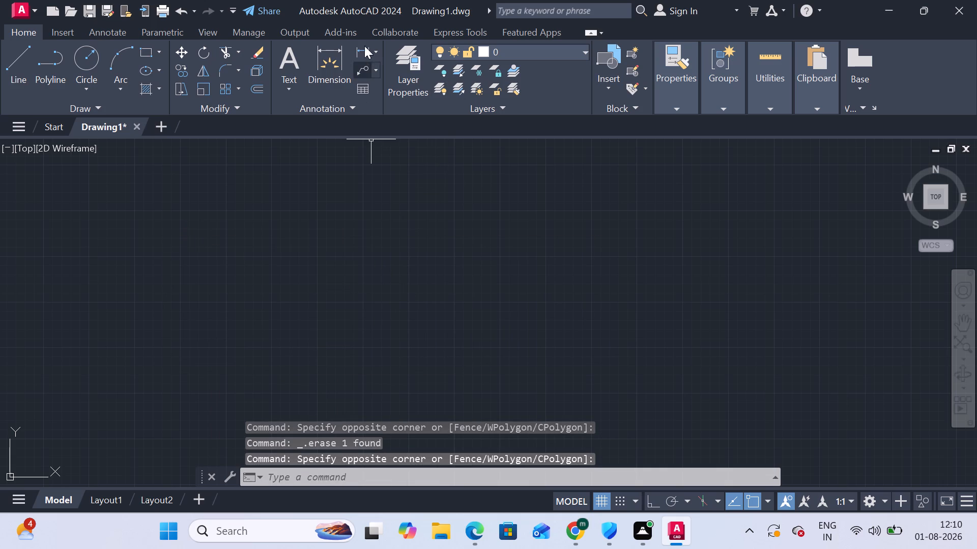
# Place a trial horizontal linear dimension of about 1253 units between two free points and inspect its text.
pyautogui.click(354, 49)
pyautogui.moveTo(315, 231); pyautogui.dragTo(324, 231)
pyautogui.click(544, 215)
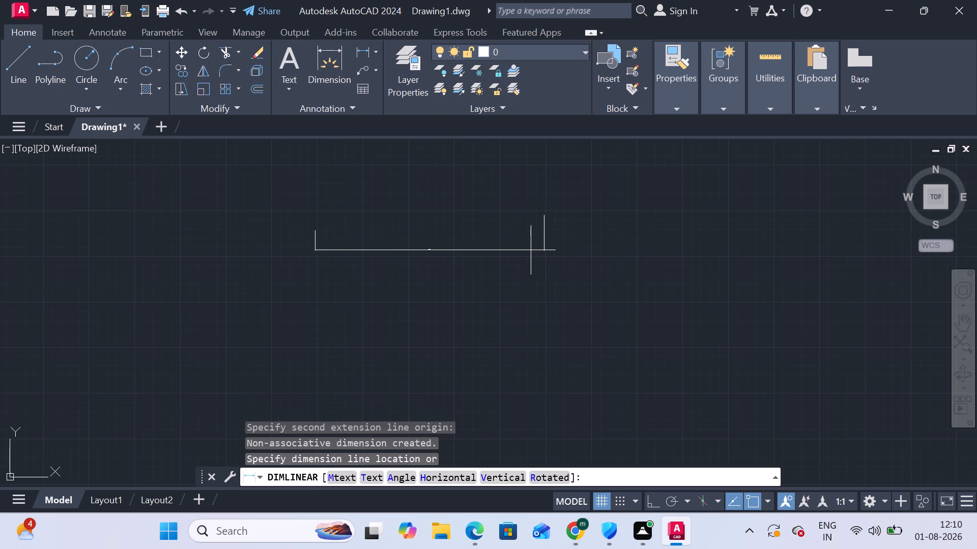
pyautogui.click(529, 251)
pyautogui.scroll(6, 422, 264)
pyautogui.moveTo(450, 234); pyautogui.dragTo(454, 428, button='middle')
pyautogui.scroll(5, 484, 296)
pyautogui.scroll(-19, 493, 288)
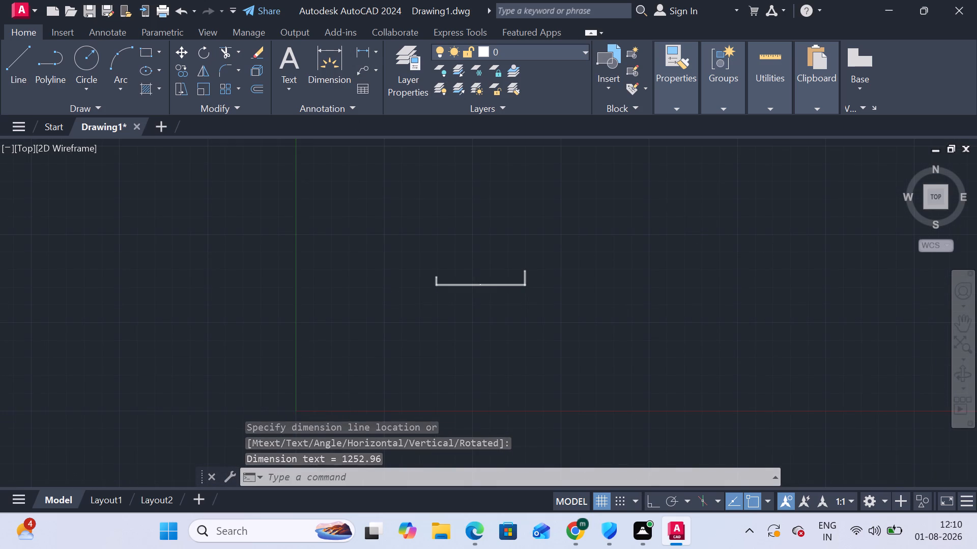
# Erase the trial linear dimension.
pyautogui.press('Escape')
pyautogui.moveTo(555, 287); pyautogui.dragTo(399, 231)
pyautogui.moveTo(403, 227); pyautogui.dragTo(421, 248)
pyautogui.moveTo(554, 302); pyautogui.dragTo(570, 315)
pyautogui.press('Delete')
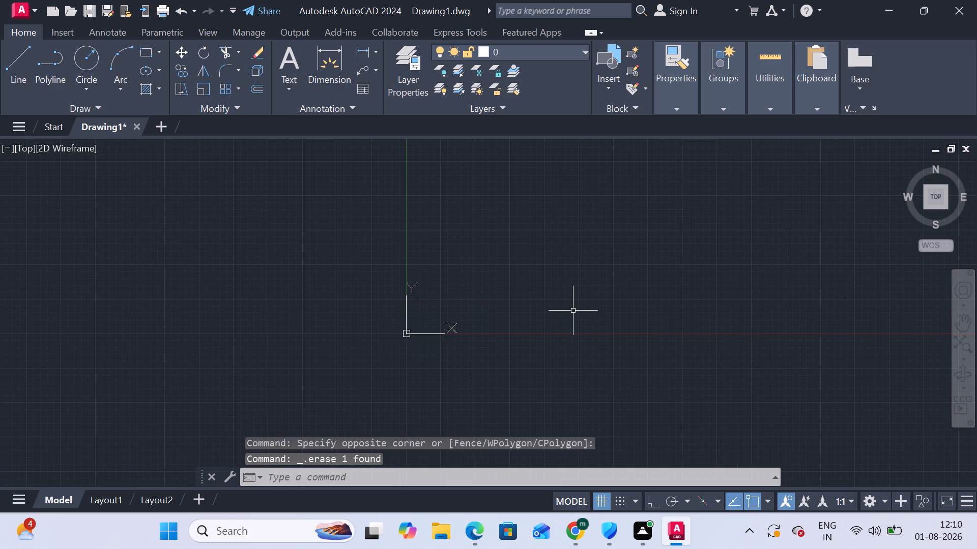
# Configure the drawing units to Engineering length with 0'-0.0" precision and Inches as the insertion scale.
pyautogui.write('un')
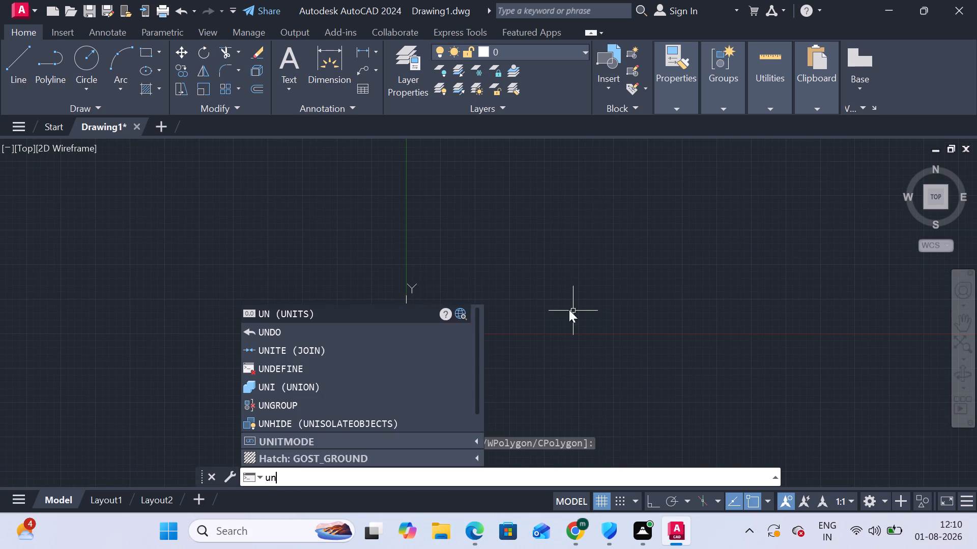
pyautogui.click(296, 308)
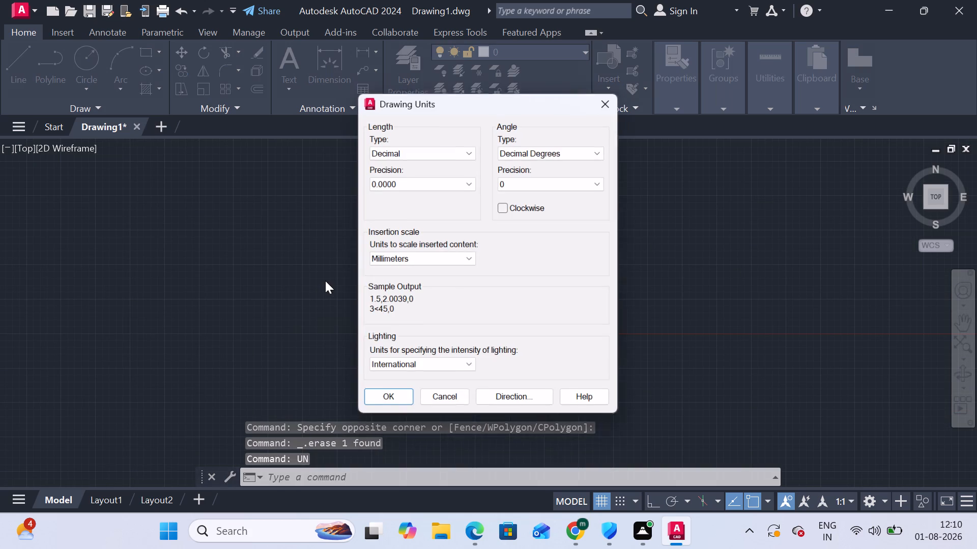
pyautogui.click(466, 150)
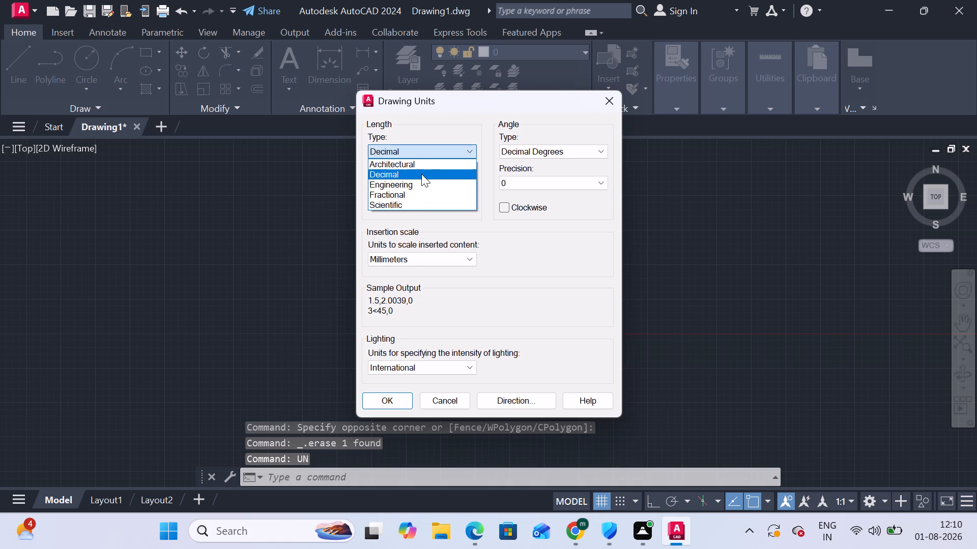
pyautogui.click(421, 188)
pyautogui.click(448, 187)
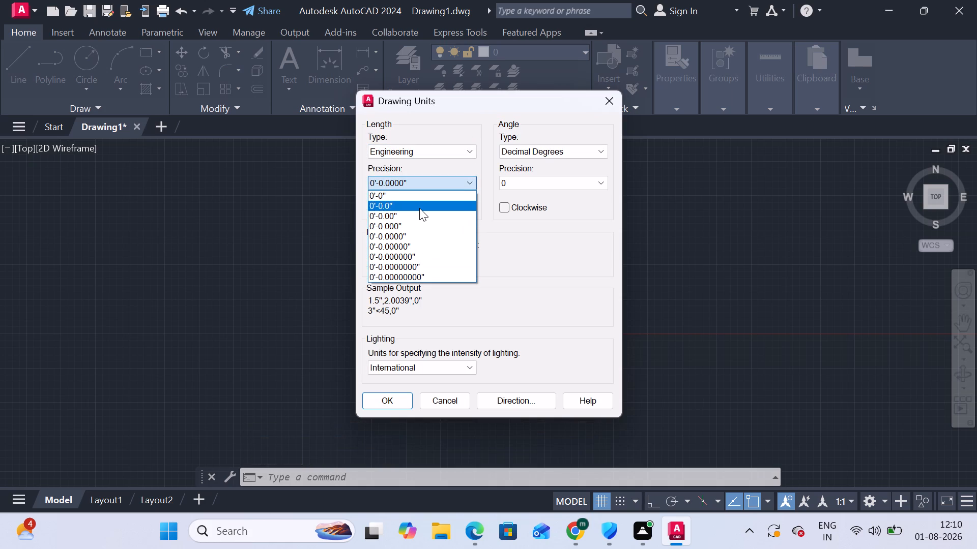
pyautogui.click(419, 207)
pyautogui.click(439, 259)
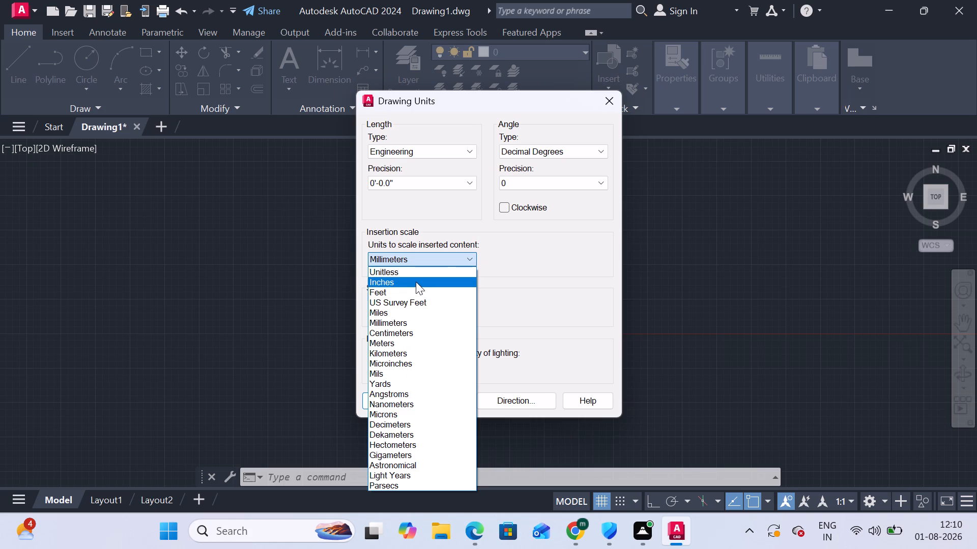
pyautogui.click(416, 282)
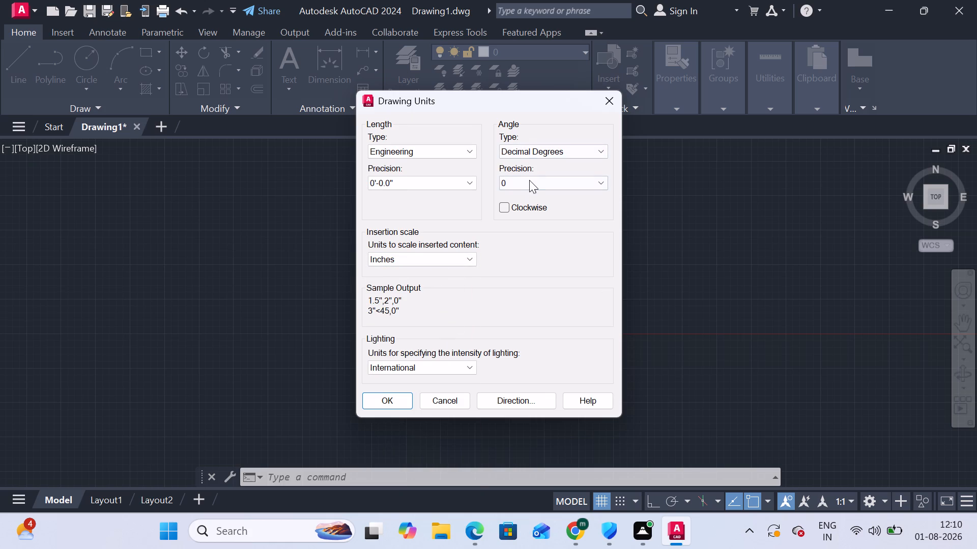
pyautogui.click(390, 402)
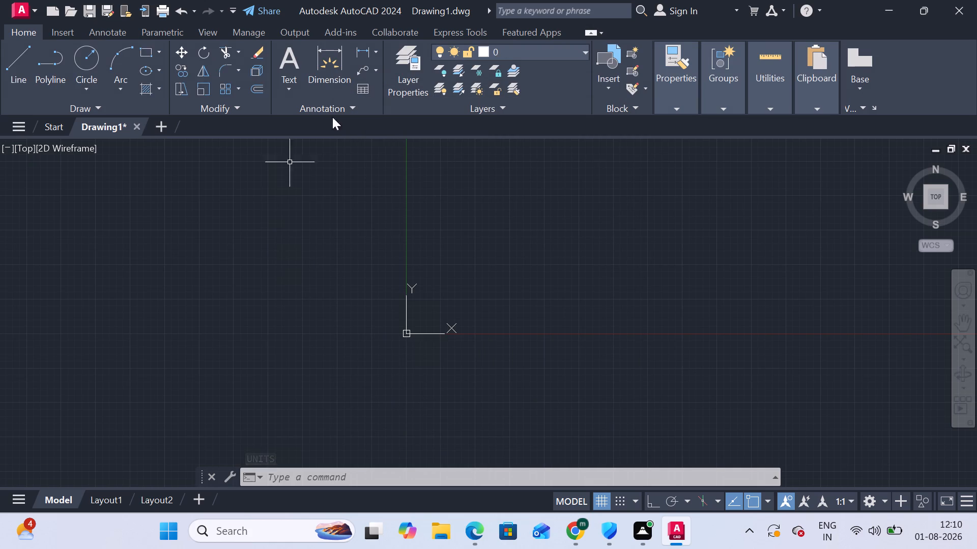
# Preview a linear dimension between two free points to check its unit format, without placing it.
pyautogui.click(363, 56)
pyautogui.click(274, 190)
pyautogui.click(355, 198)
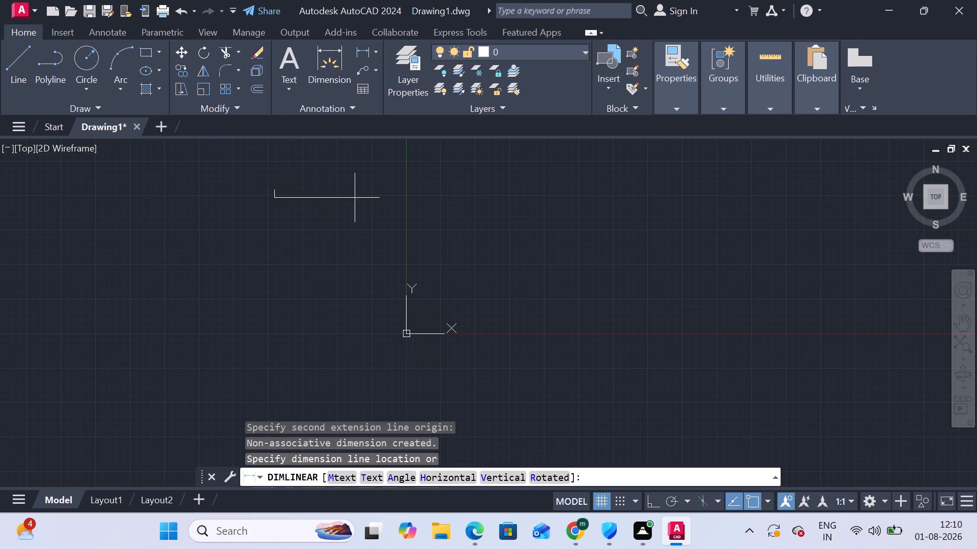
pyautogui.scroll(7, 301, 233)
pyautogui.scroll(6, 426, 243)
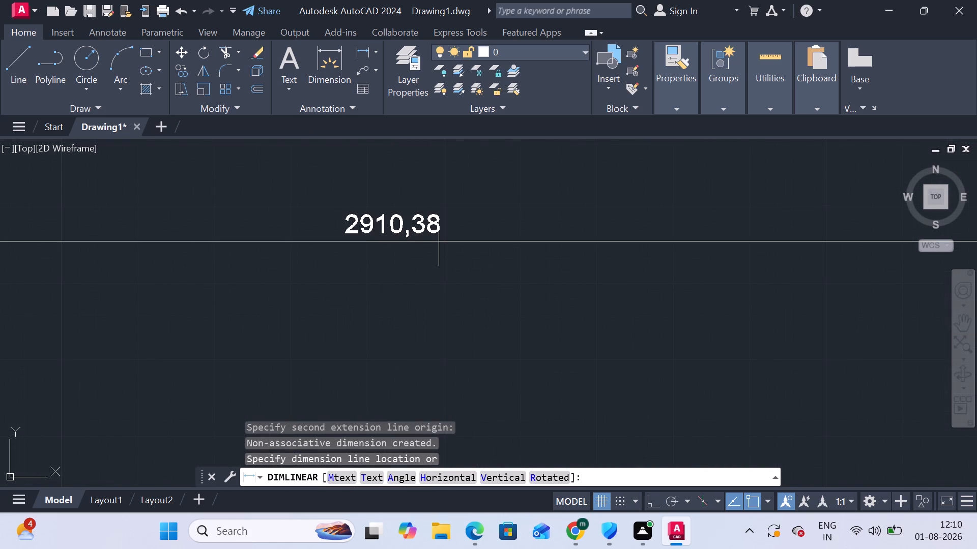
pyautogui.scroll(-2, 439, 241)
pyautogui.press('Escape')
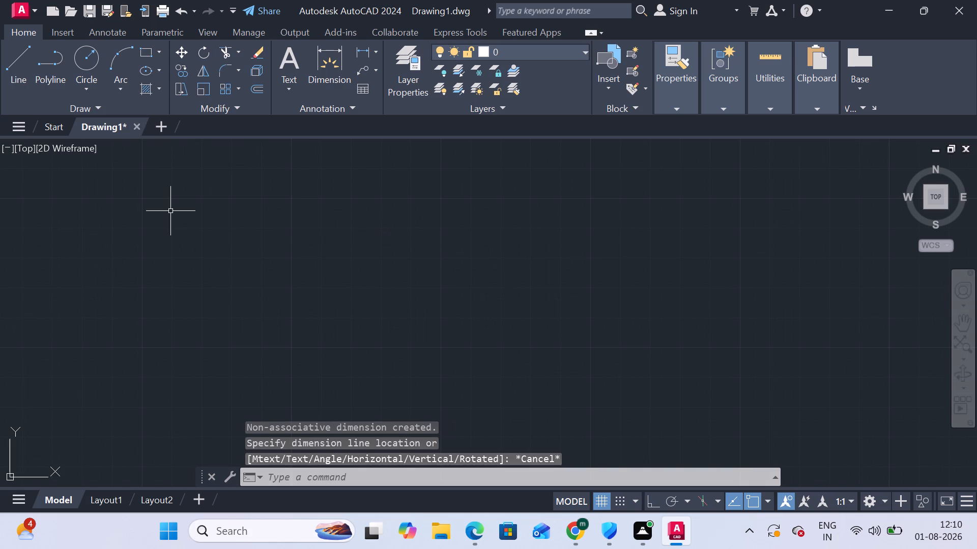
# Draw a line with a 5" first segment, continued by a long, nearly horizontal freehand segment.
pyautogui.scroll(-2, 222, 238)
pyautogui.click(20, 55)
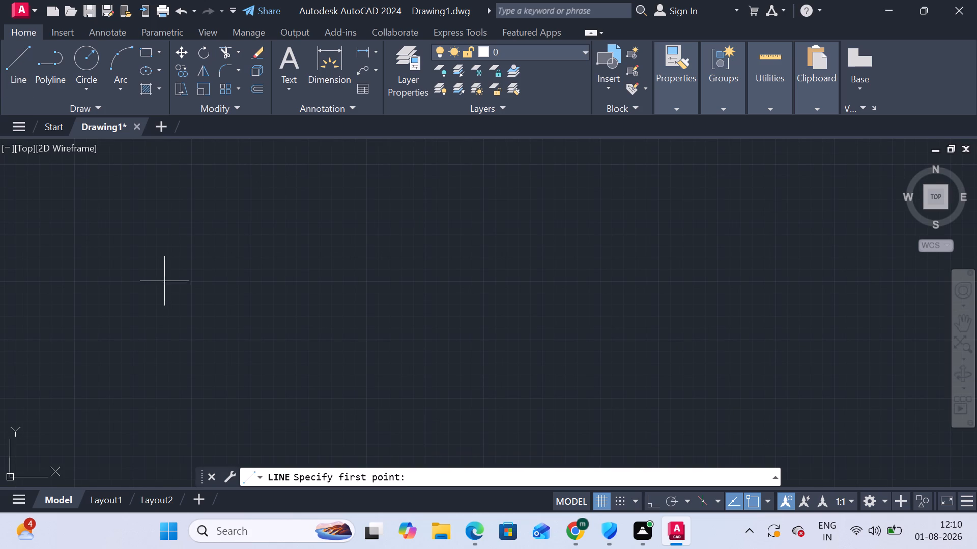
pyautogui.click(183, 248)
pyautogui.press('5')
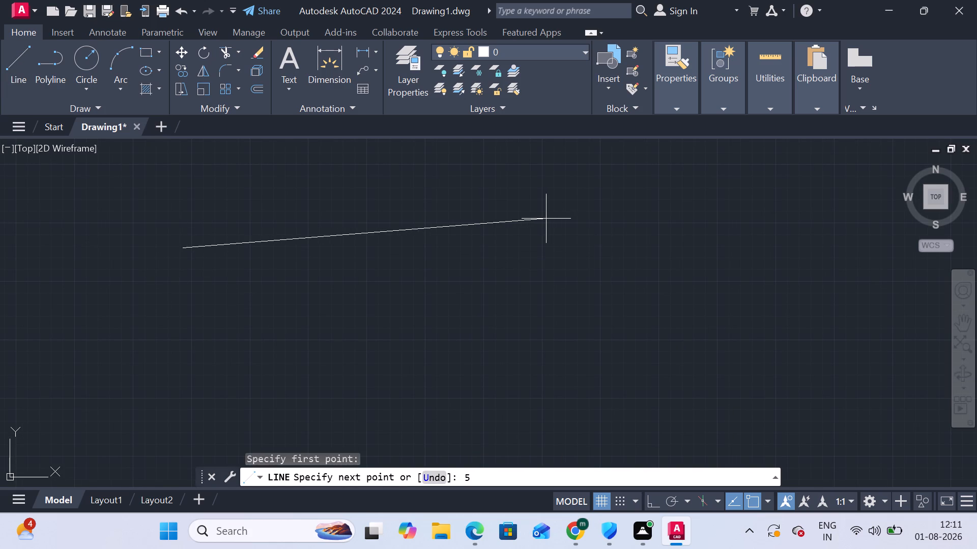
pyautogui.hotkey('shift', '"')
pyautogui.press('Return')
pyautogui.click(538, 246)
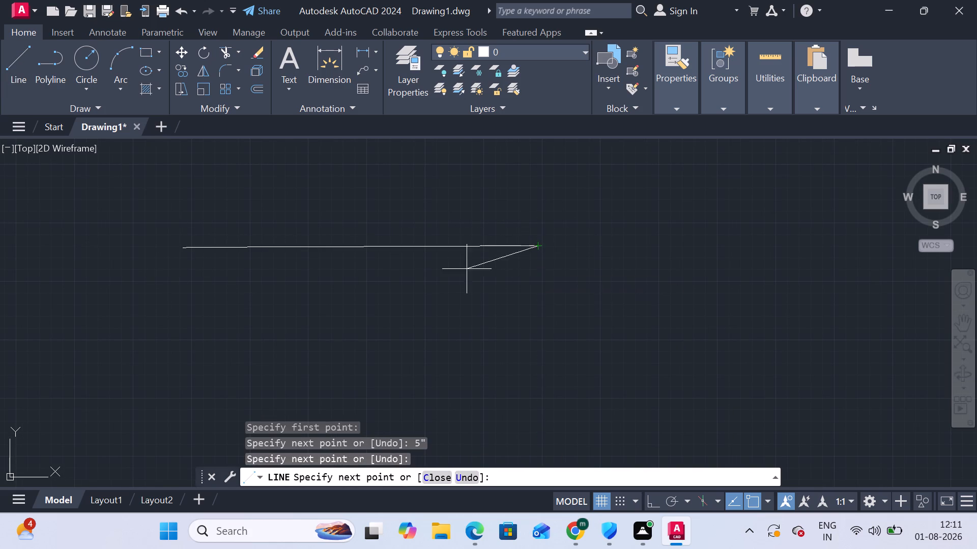
pyautogui.scroll(4, 382, 268)
pyautogui.scroll(-4, 393, 267)
pyautogui.press('Escape')
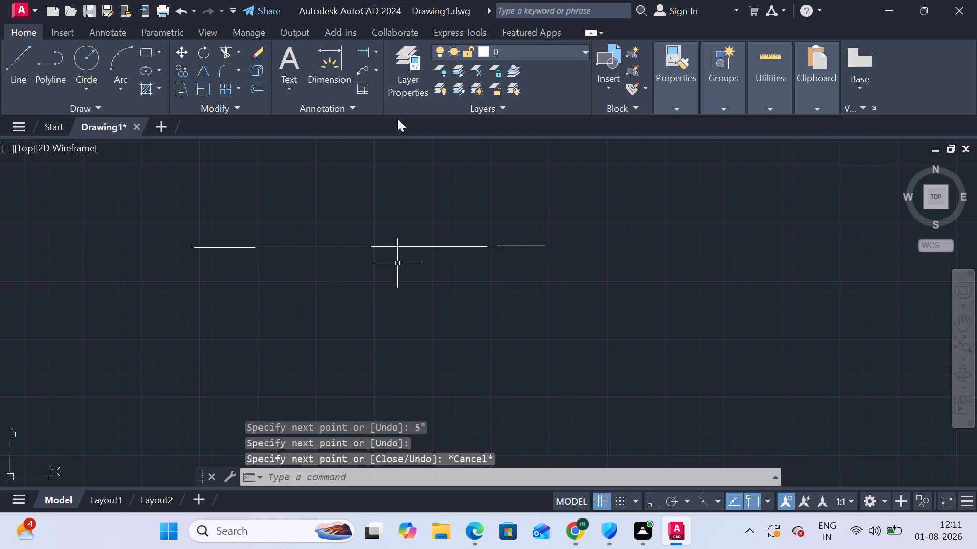
# Preview a linear dimension between the line's two ends to check its text, without placing it.
pyautogui.click(353, 54)
pyautogui.click(357, 49)
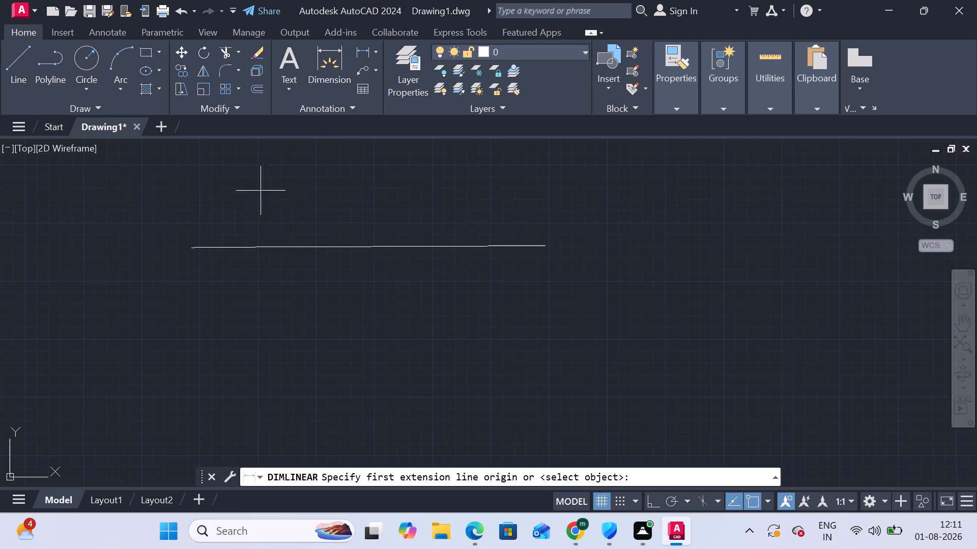
pyautogui.click(189, 246)
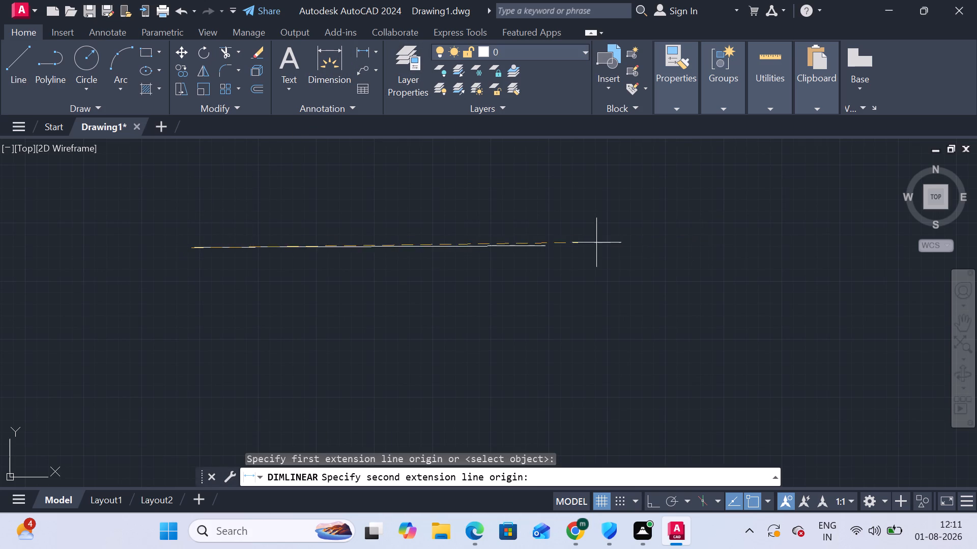
pyautogui.click(547, 247)
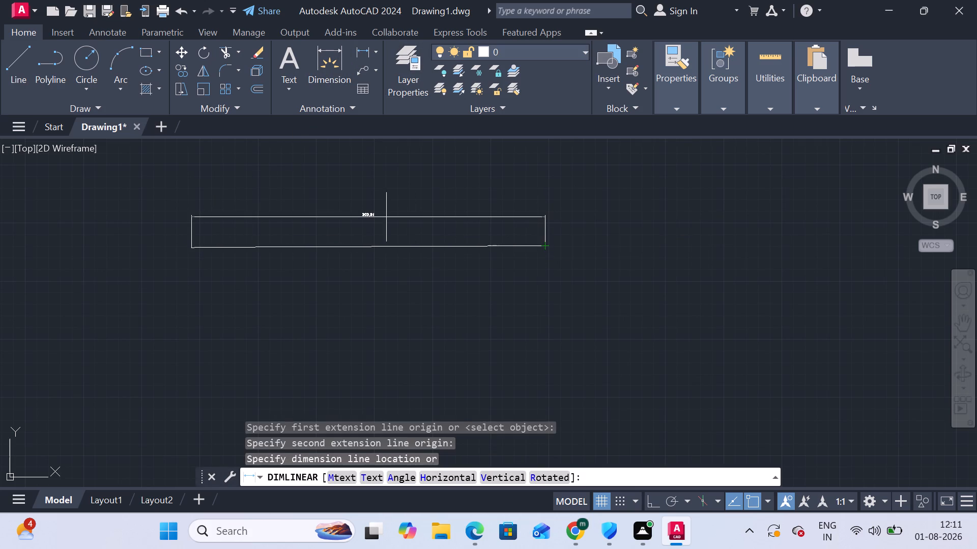
pyautogui.scroll(5, 388, 219)
pyautogui.scroll(-3, 404, 220)
pyautogui.press('Escape')
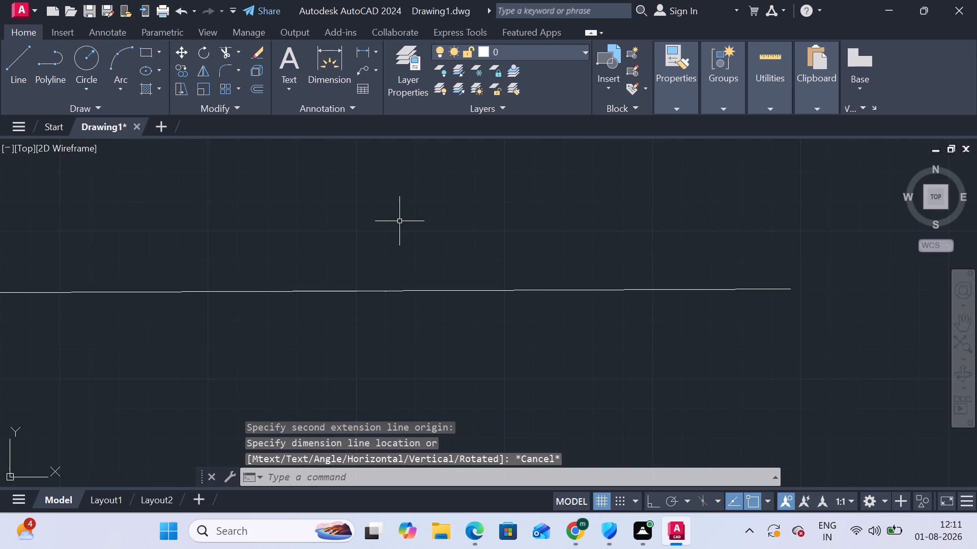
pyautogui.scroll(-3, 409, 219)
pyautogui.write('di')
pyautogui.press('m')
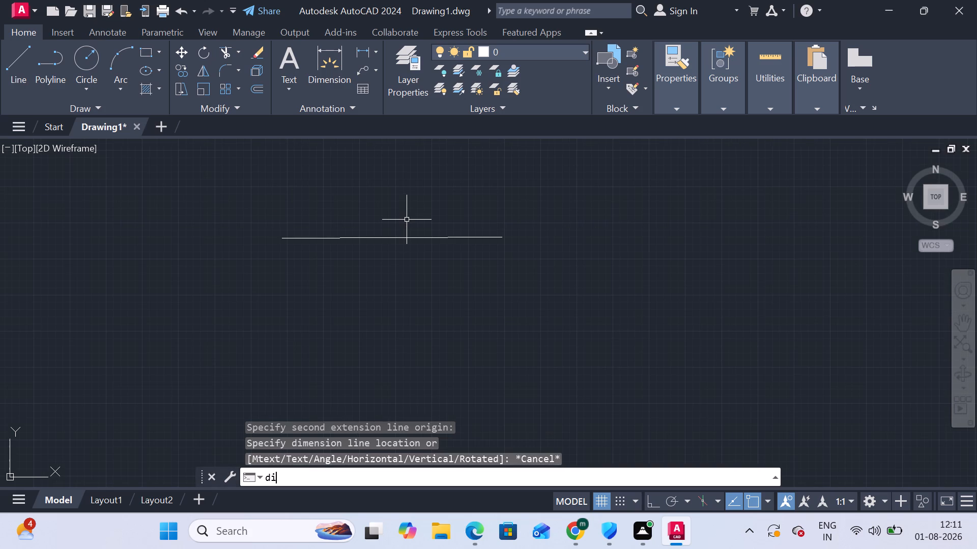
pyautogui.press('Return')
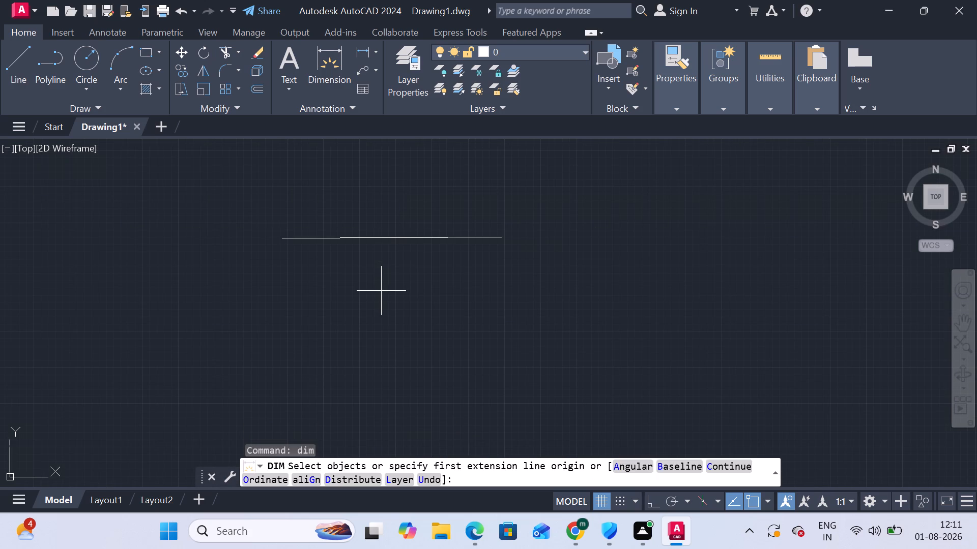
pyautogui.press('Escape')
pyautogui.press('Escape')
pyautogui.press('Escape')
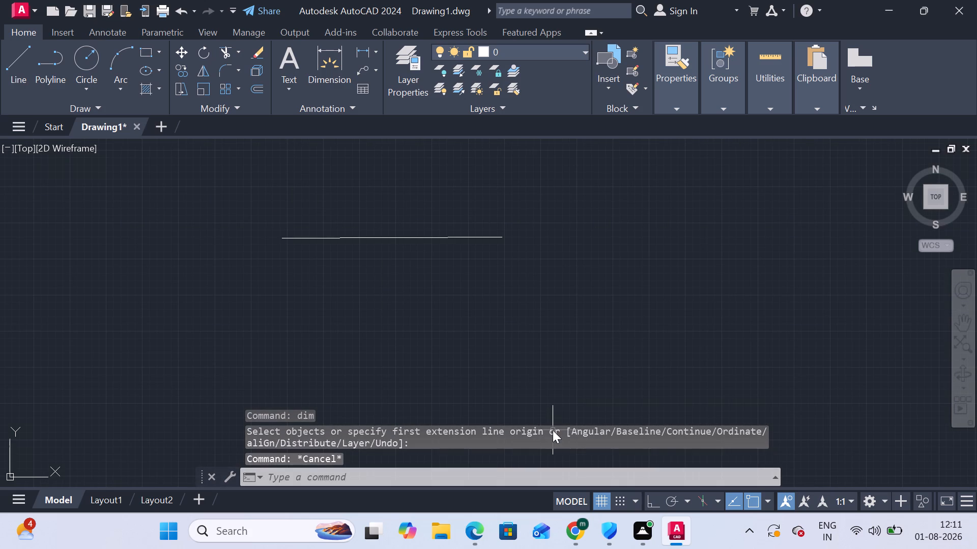
# Modify the ISO-25 dimension style to Engineering primary units with 0'-0.0" precision and make it the current style.
pyautogui.press('d')
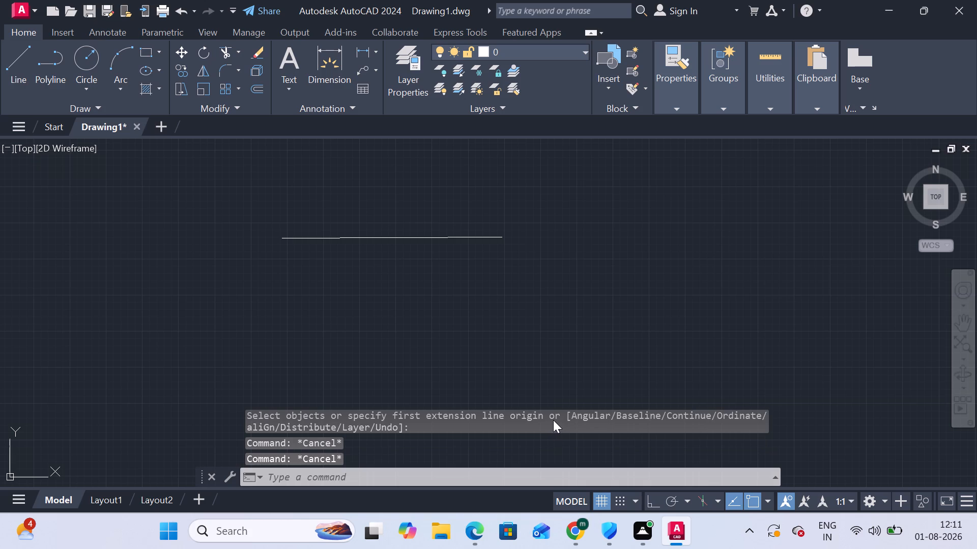
pyautogui.press('Return')
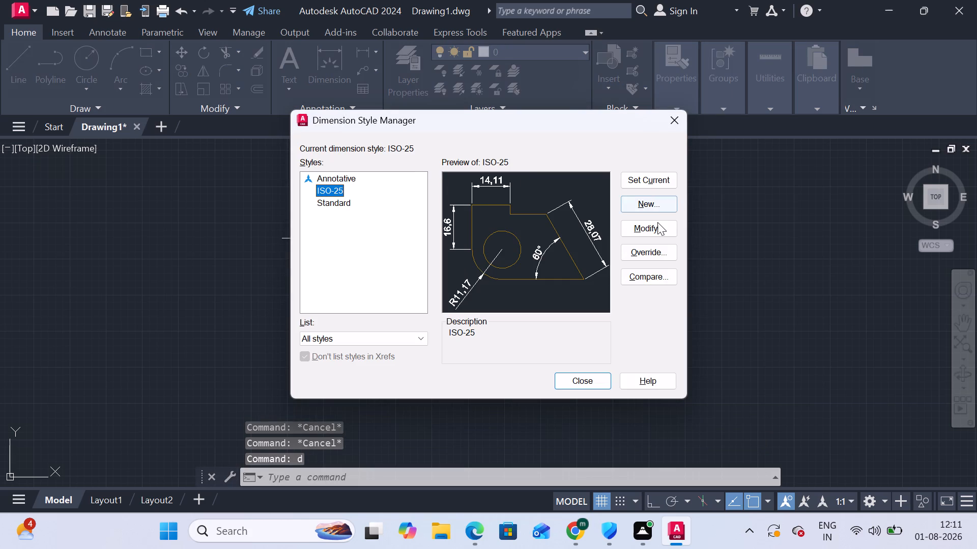
pyautogui.click(657, 223)
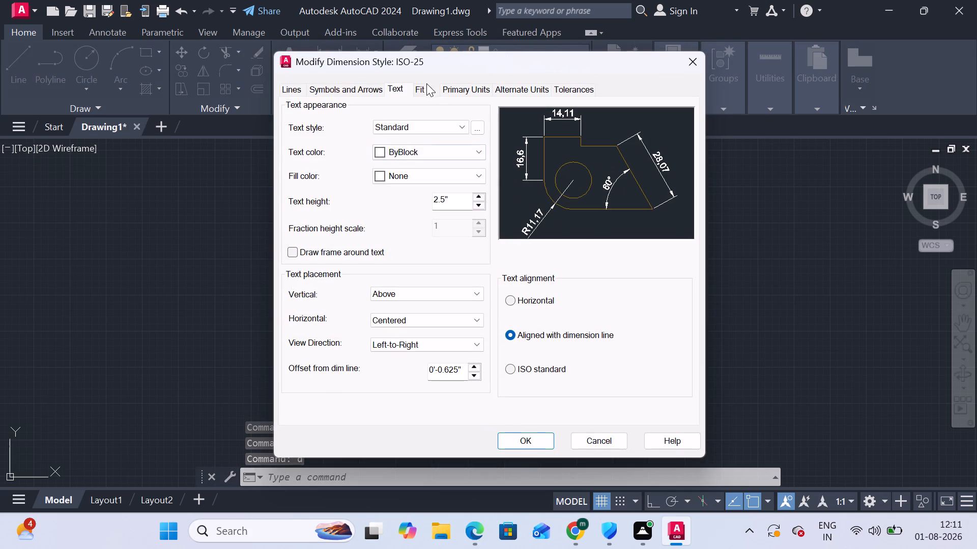
pyautogui.click(471, 86)
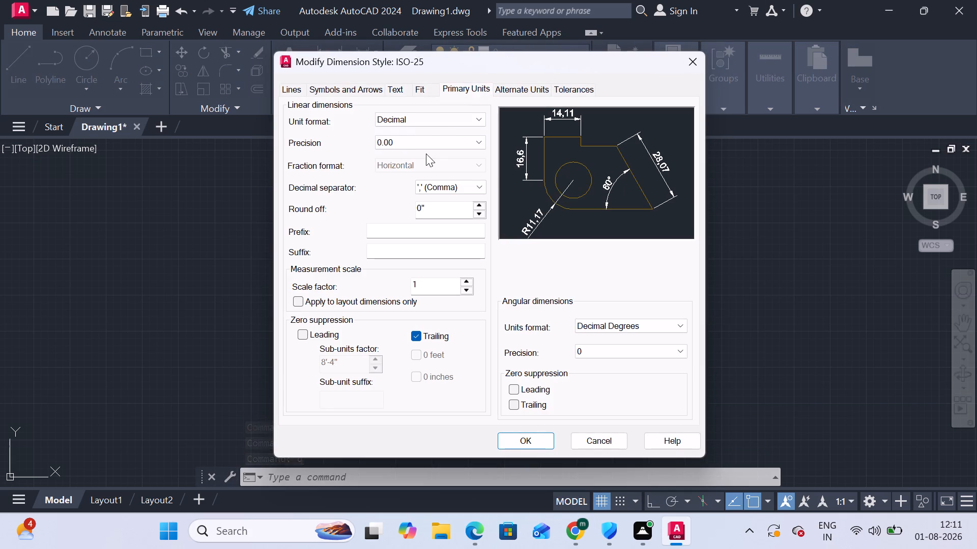
pyautogui.click(445, 114)
pyautogui.click(422, 152)
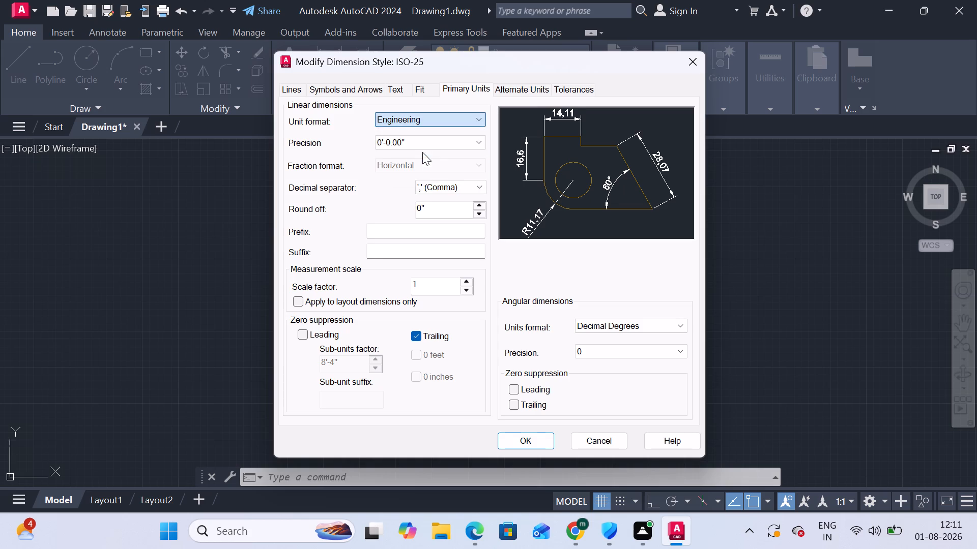
pyautogui.click(442, 140)
pyautogui.click(427, 160)
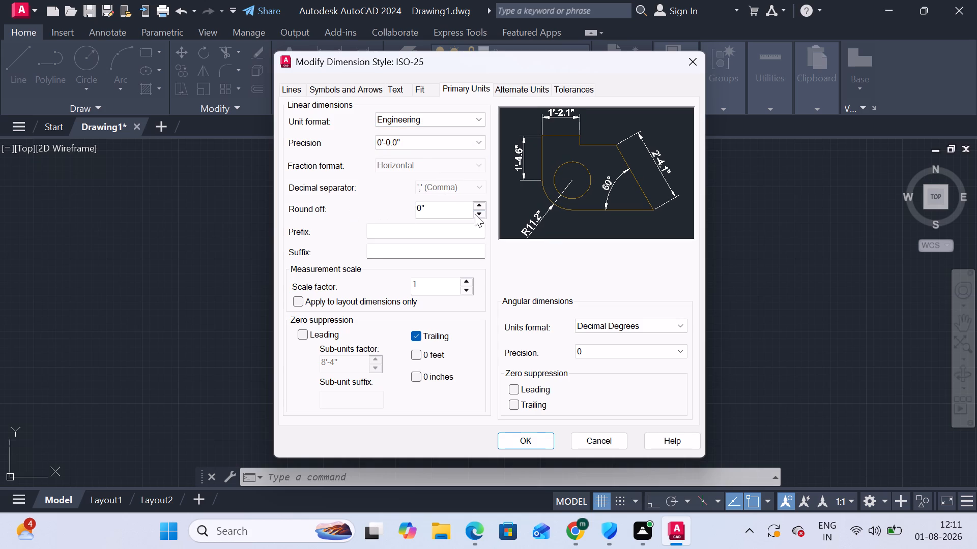
pyautogui.click(521, 437)
pyautogui.click(658, 187)
pyautogui.click(663, 174)
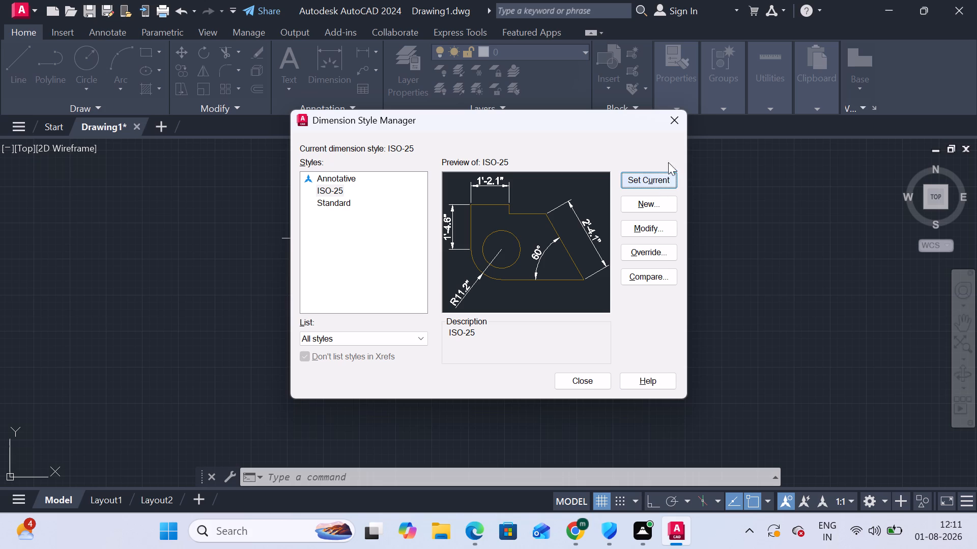
pyautogui.click(670, 127)
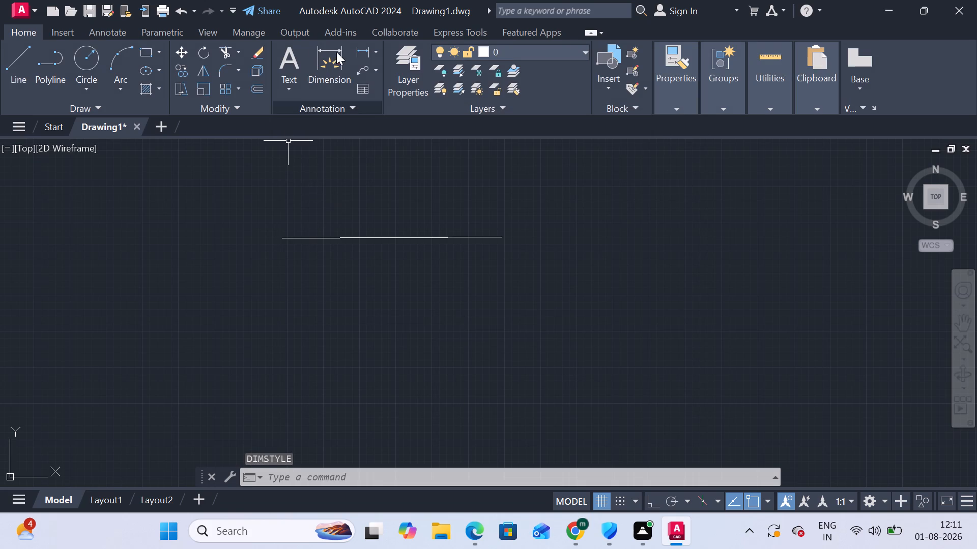
# Preview a linear dimension between the test line's two ends to check its unit format, without placing it.
pyautogui.click(367, 45)
pyautogui.click(279, 237)
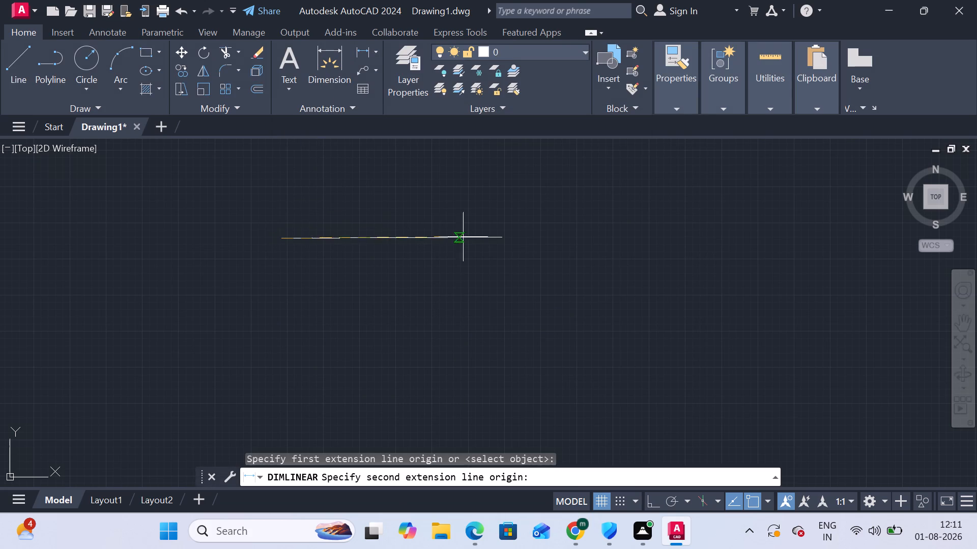
pyautogui.click(502, 239)
pyautogui.scroll(6, 409, 213)
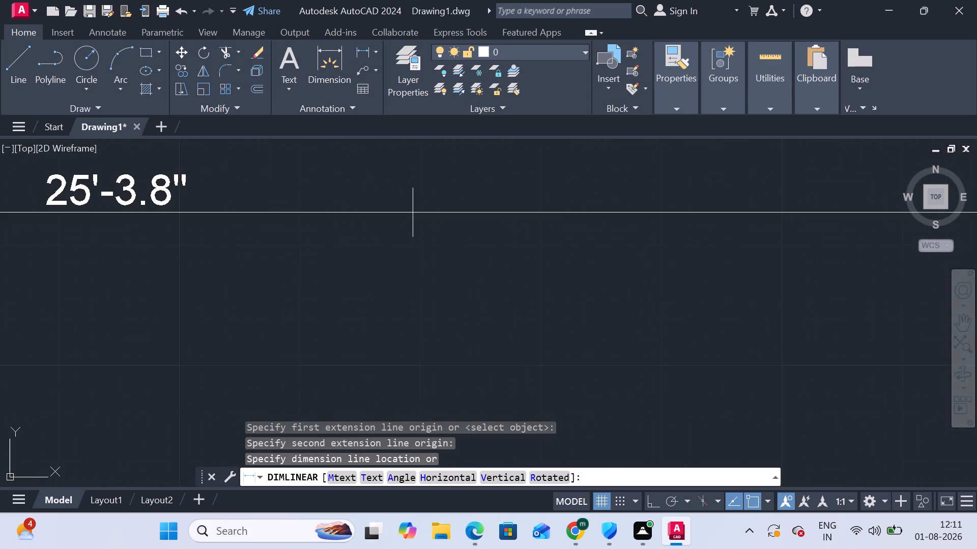
pyautogui.moveTo(418, 213); pyautogui.dragTo(712, 268, button='middle')
pyautogui.scroll(-7, 703, 264)
pyautogui.press('Escape')
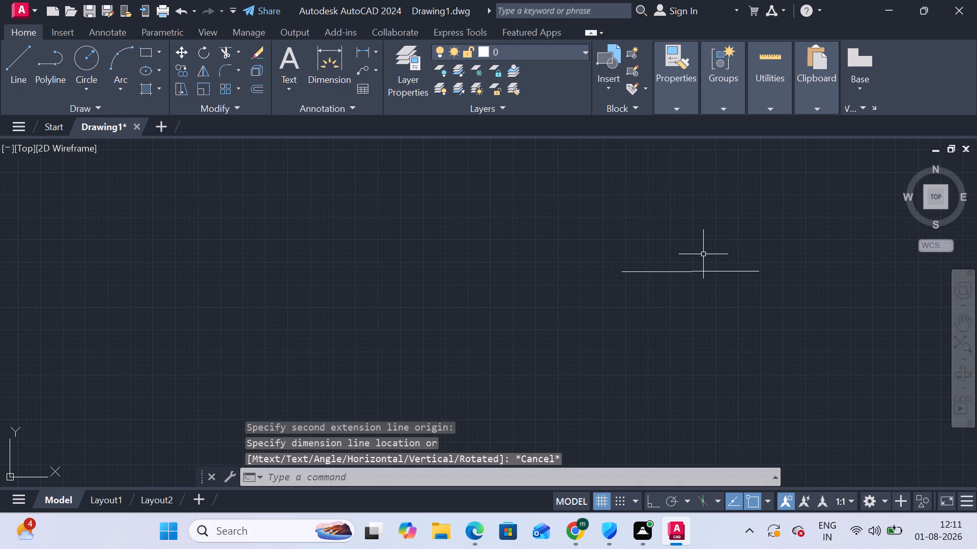
# Erase the long, nearly horizontal test line.
pyautogui.scroll(-3, 703, 254)
pyautogui.moveTo(763, 268); pyautogui.dragTo(416, 178)
pyautogui.press('Delete')
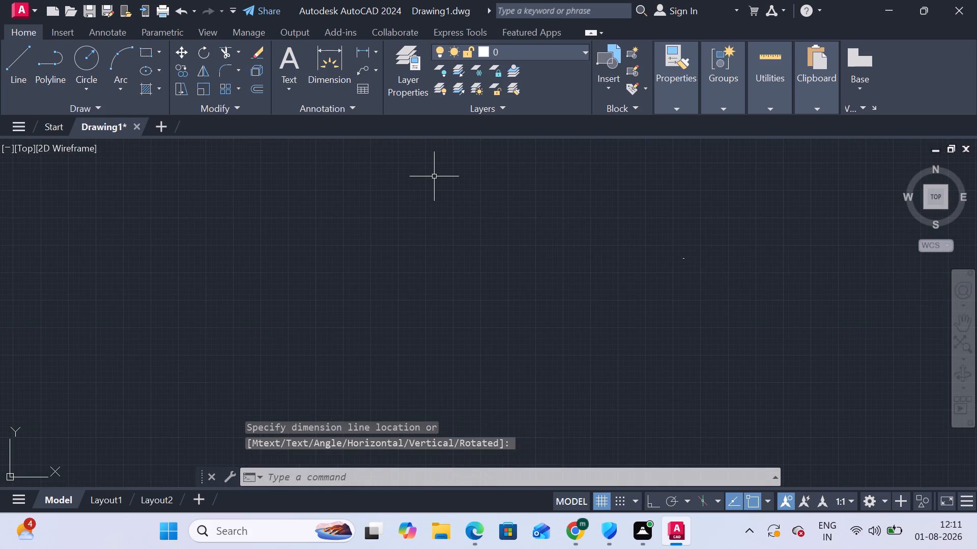
pyautogui.press('Delete')
# Enable all object snap modes in the drafting settings.
pyautogui.scroll(-2, 488, 224)
pyautogui.moveTo(560, 294); pyautogui.dragTo(320, 232, button='middle')
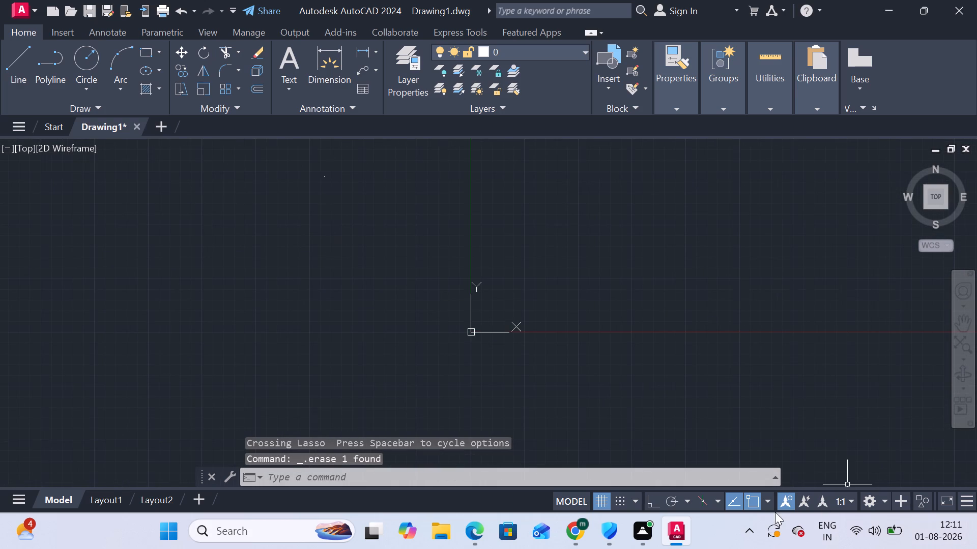
pyautogui.click(770, 503)
pyautogui.click(797, 481)
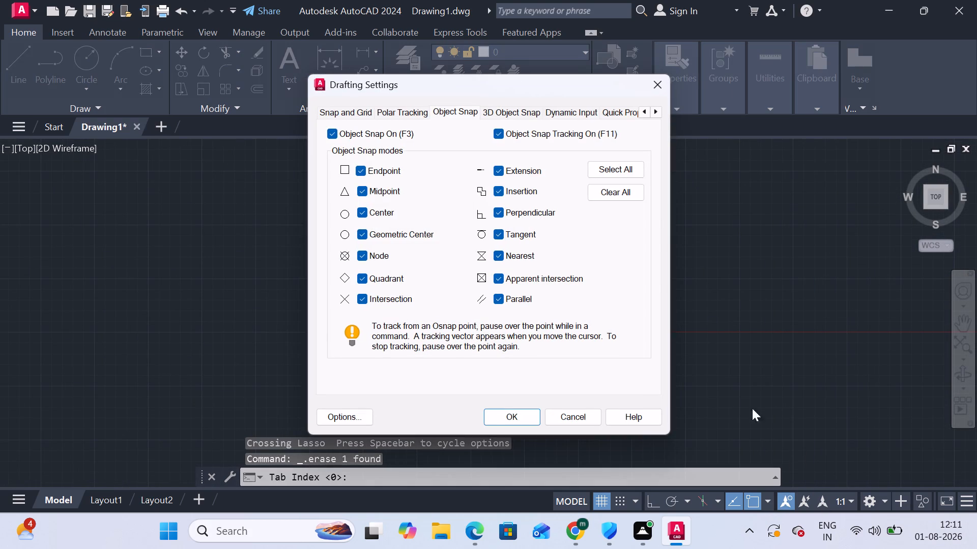
pyautogui.click(621, 168)
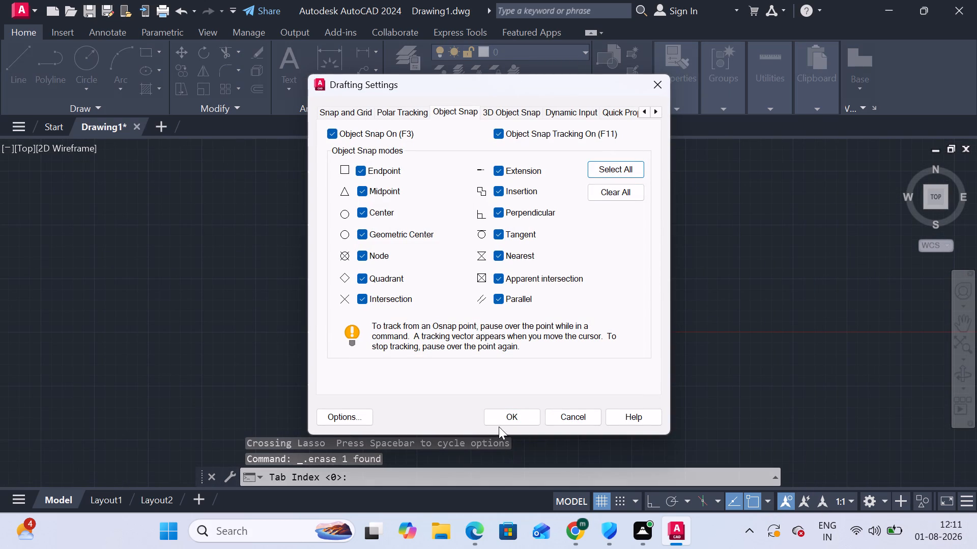
pyautogui.click(500, 426)
pyautogui.click(504, 415)
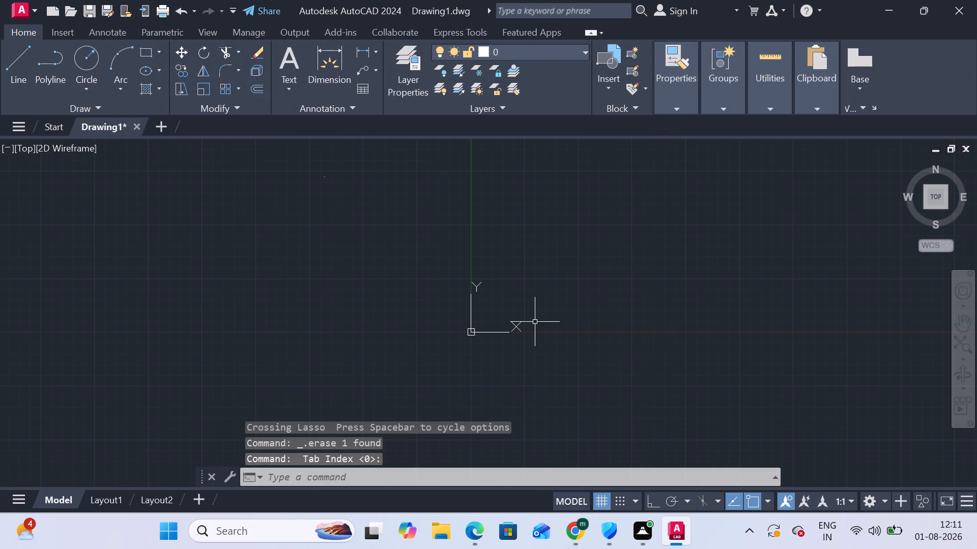
# Move the UCS origin freehand to a new point down and to the left of its current position.
pyautogui.moveTo(470, 330); pyautogui.dragTo(100, 356)
pyautogui.moveTo(471, 331); pyautogui.dragTo(148, 431)
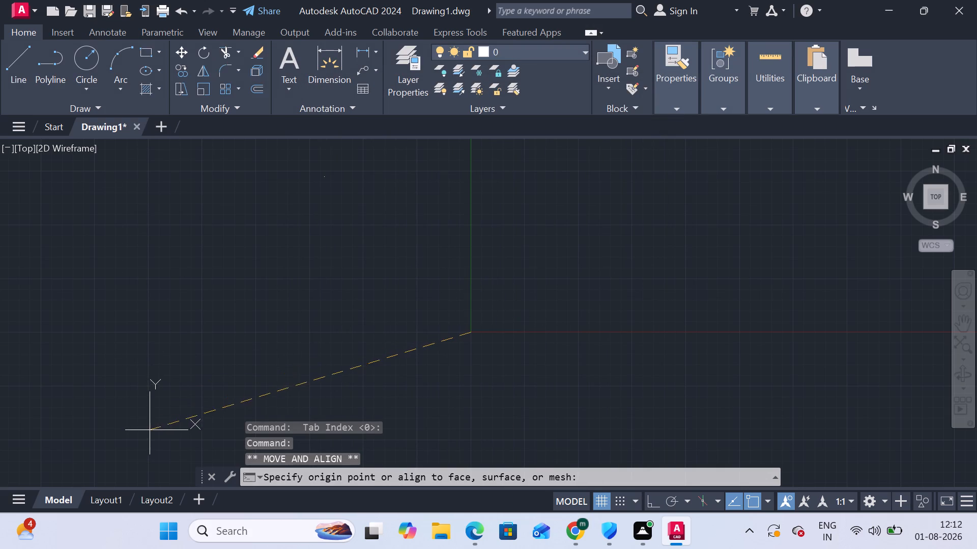
pyautogui.click(136, 418)
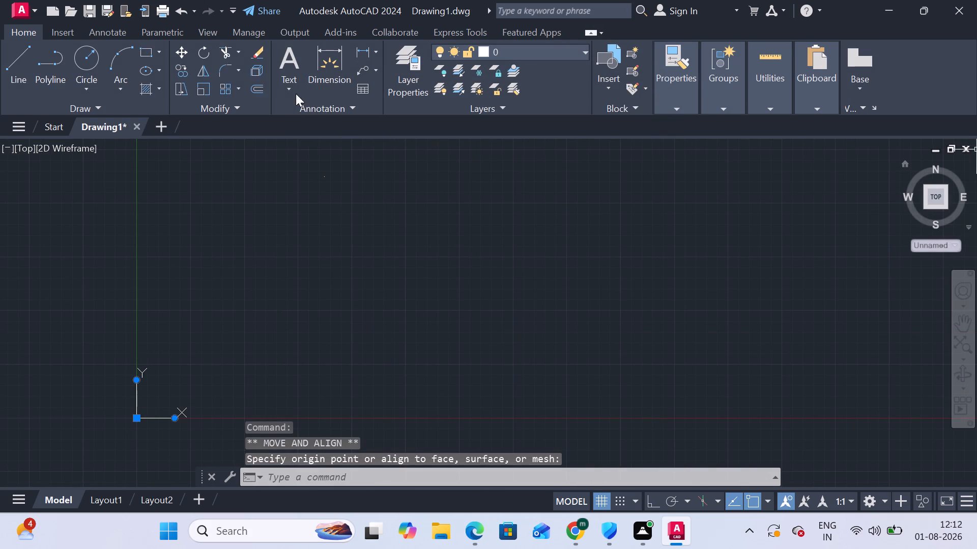
# Draw a vertical construction line through a free point a short distance to the right of the Y axis.
pyautogui.moveTo(363, 212); pyautogui.dragTo(503, 213, button='middle')
pyautogui.moveTo(456, 246); pyautogui.dragTo(361, 264, button='middle')
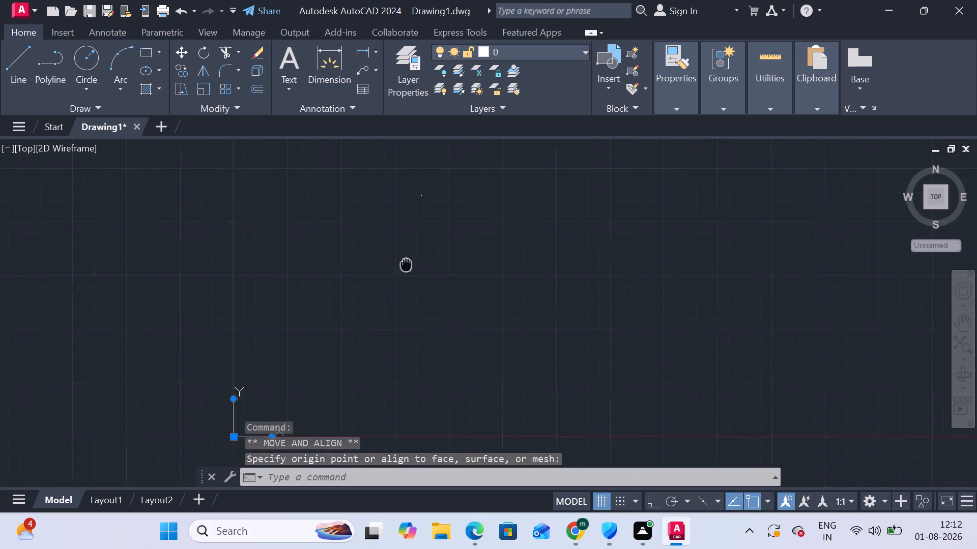
pyautogui.moveTo(361, 264); pyautogui.dragTo(324, 241, button='middle')
pyautogui.moveTo(310, 239); pyautogui.dragTo(257, 256, button='middle')
pyautogui.click(271, 287)
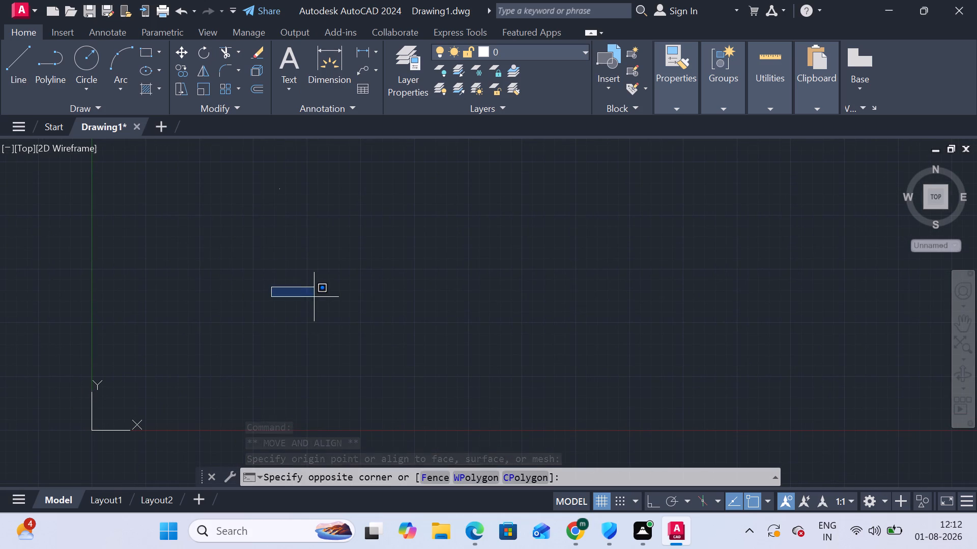
pyautogui.click(309, 283)
pyautogui.press('x')
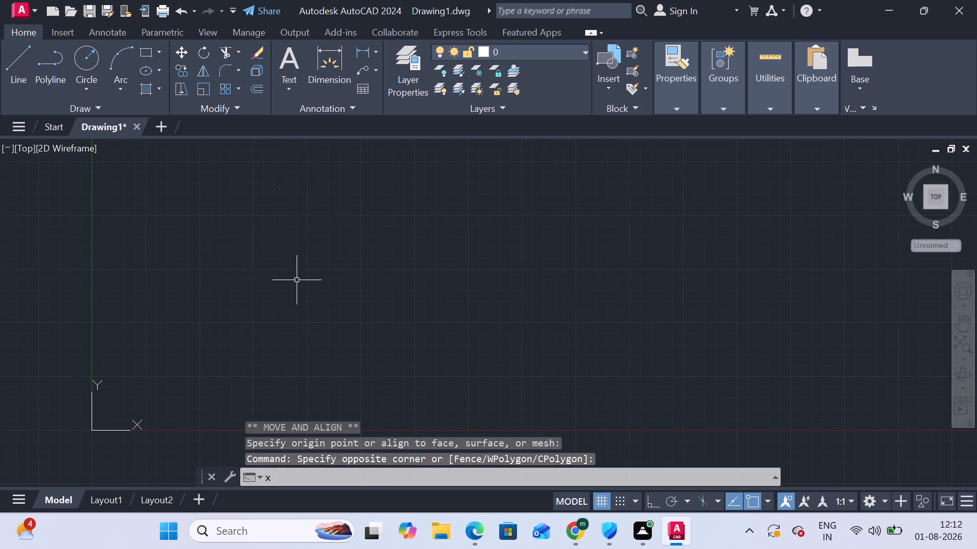
pyautogui.write('li')
pyautogui.click(301, 401)
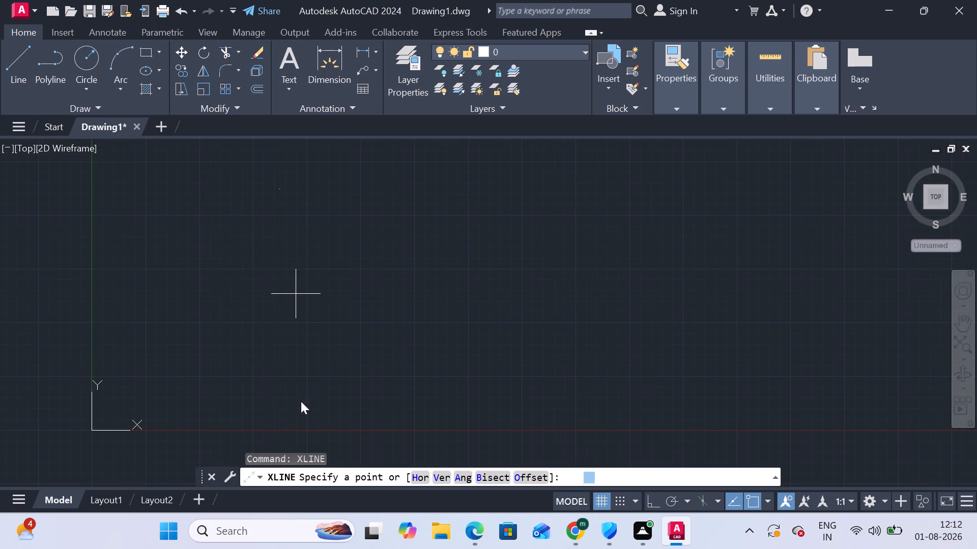
pyautogui.click(439, 478)
pyautogui.click(228, 335)
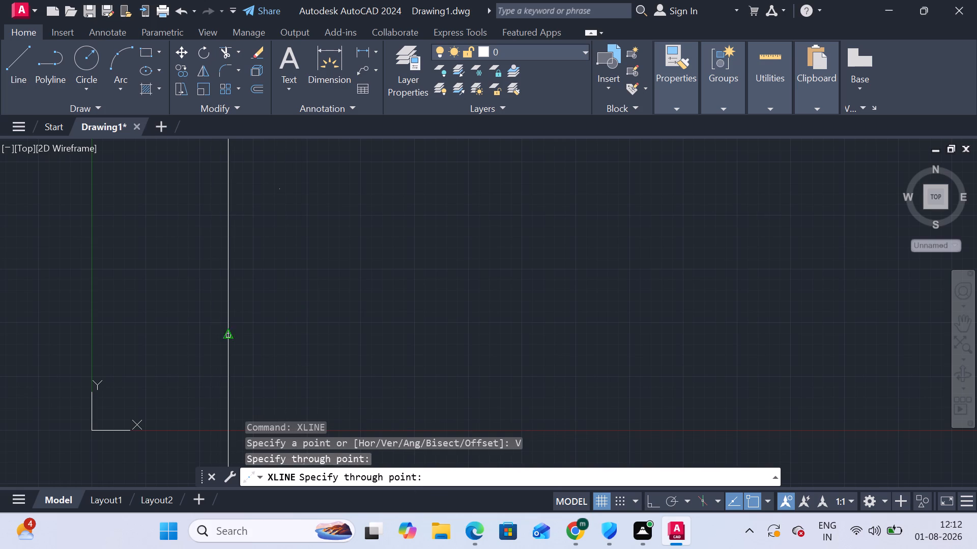
pyautogui.press('Escape')
# Offset the vertical construction line 9" to its right.
pyautogui.click(257, 92)
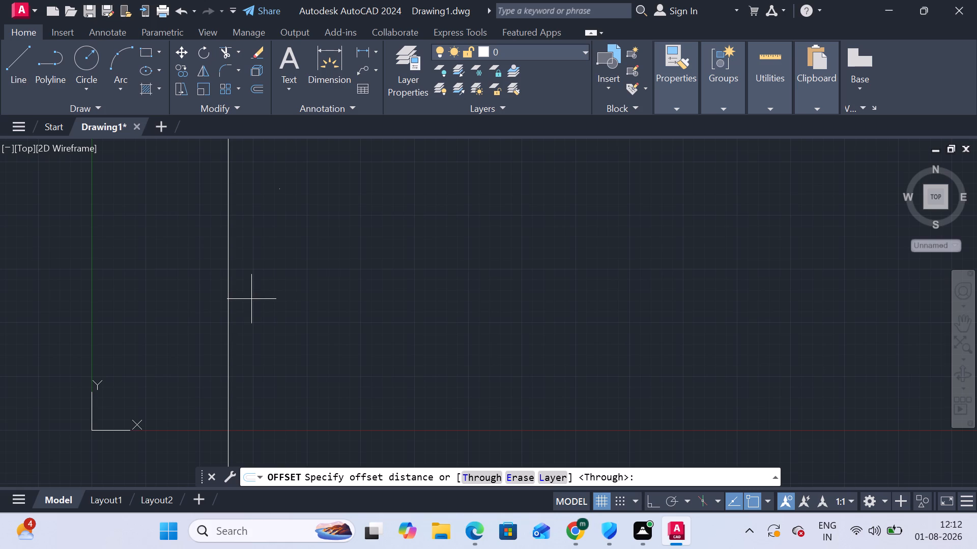
pyautogui.press('9')
pyautogui.hotkey('shift', '"')
pyautogui.press('Return')
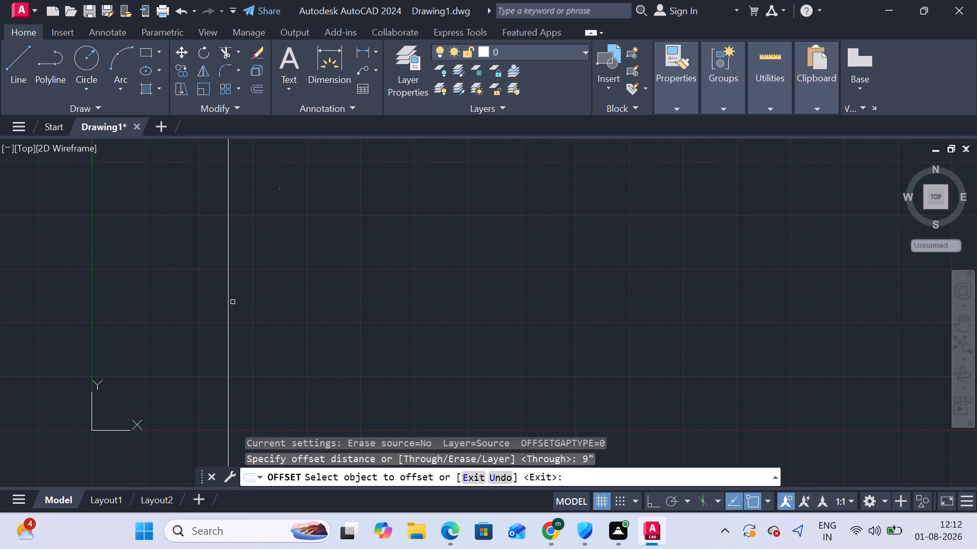
pyautogui.click(227, 315)
pyautogui.click(262, 314)
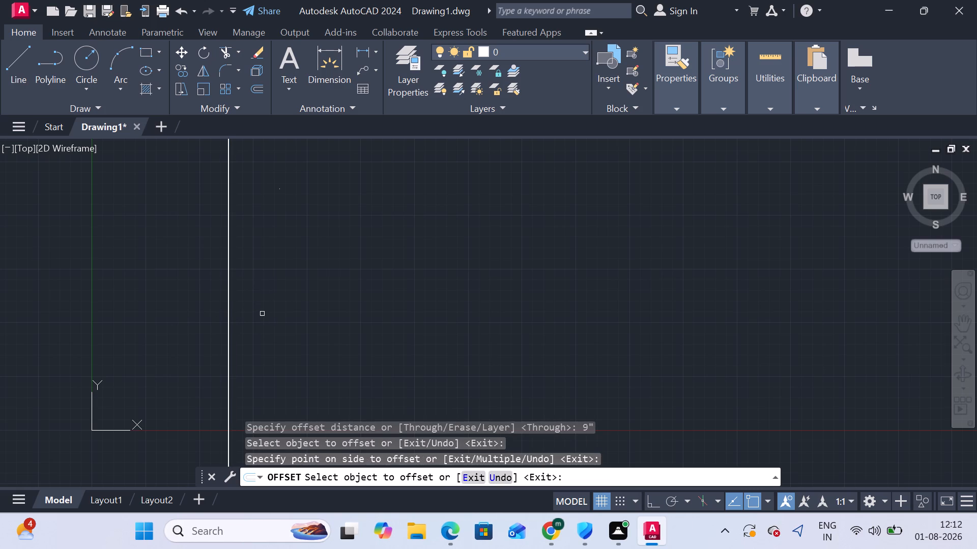
pyautogui.scroll(7, 236, 308)
pyautogui.moveTo(133, 337); pyautogui.dragTo(420, 395, button='middle')
pyautogui.moveTo(300, 339); pyautogui.dragTo(101, 232, button='middle')
pyautogui.scroll(-1, 120, 249)
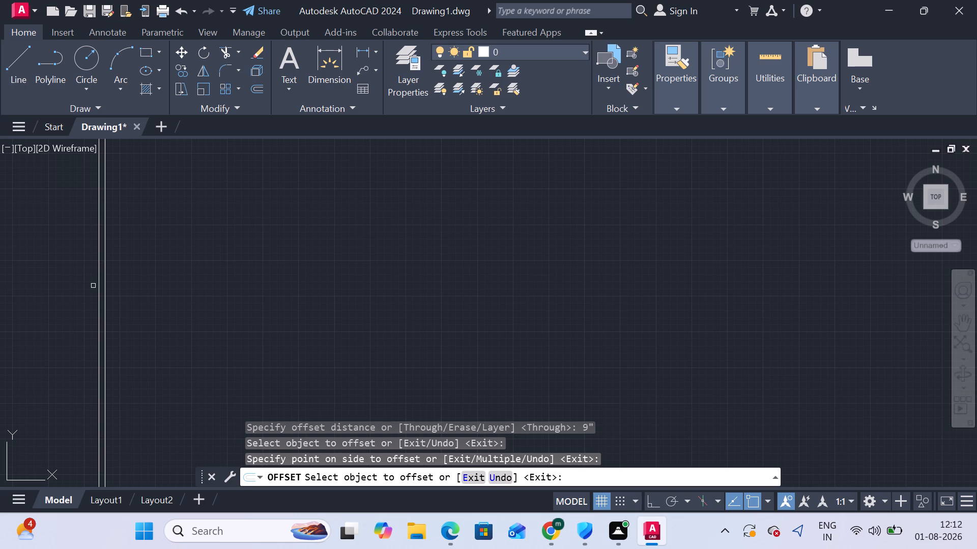
pyautogui.moveTo(99, 323); pyautogui.dragTo(95, 281, button='middle')
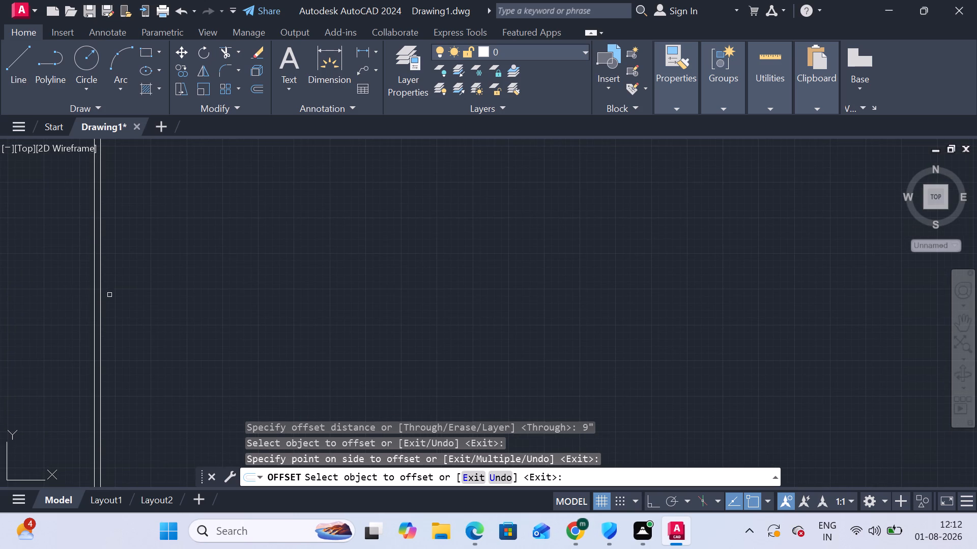
pyautogui.moveTo(128, 319); pyautogui.dragTo(145, 328, button='middle')
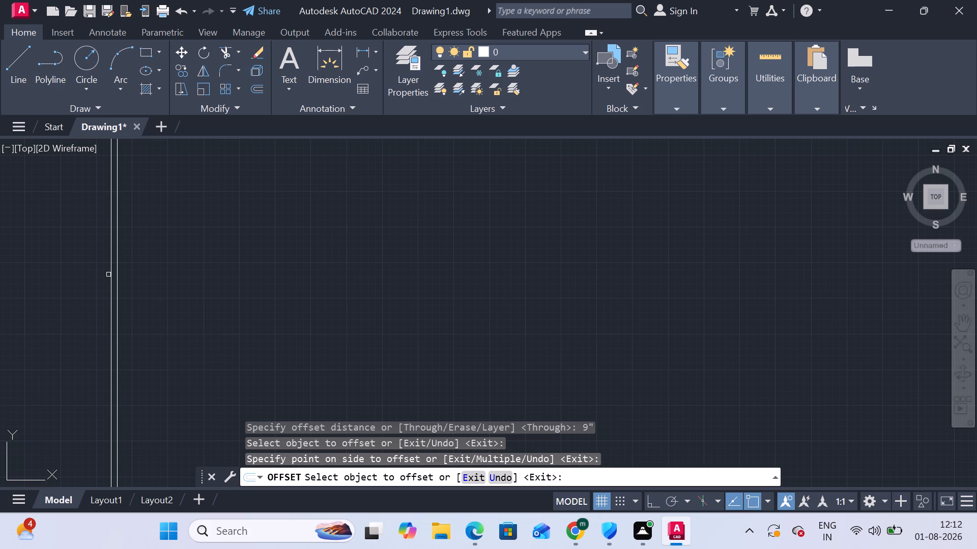
pyautogui.scroll(-1, 144, 292)
pyautogui.moveTo(142, 292); pyautogui.dragTo(121, 275, button='middle')
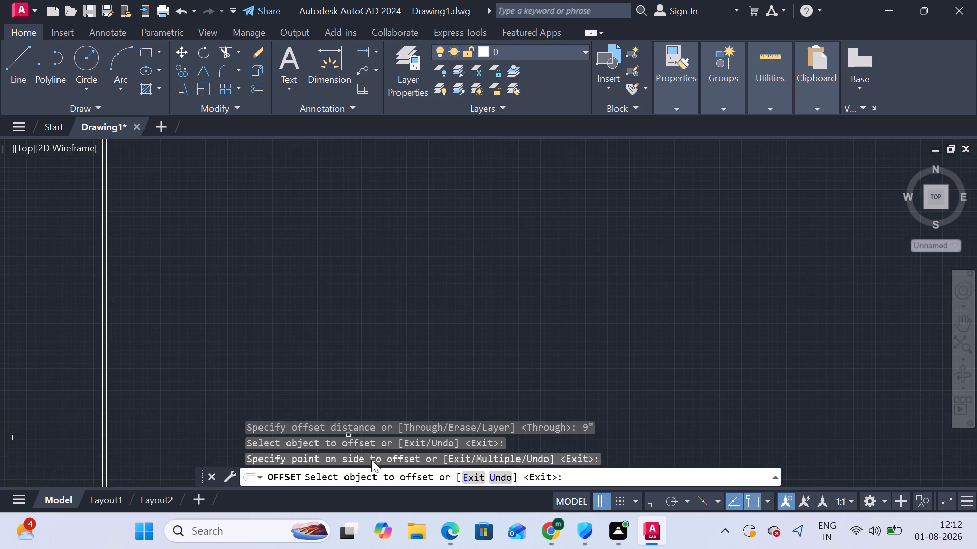
pyautogui.press('space')
# Draw a horizontal construction line through a free point, crossing the vertical pair near its upper end.
pyautogui.press('x')
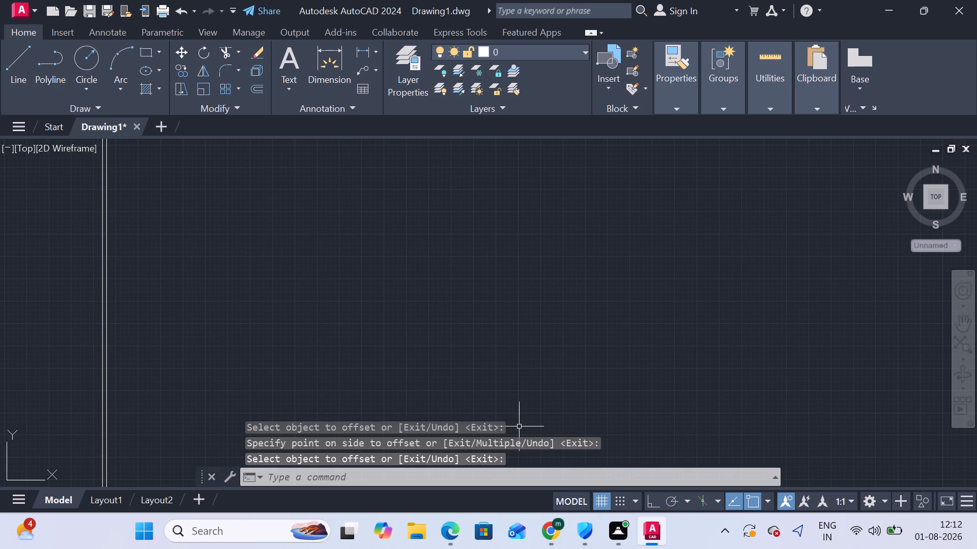
pyautogui.write('li')
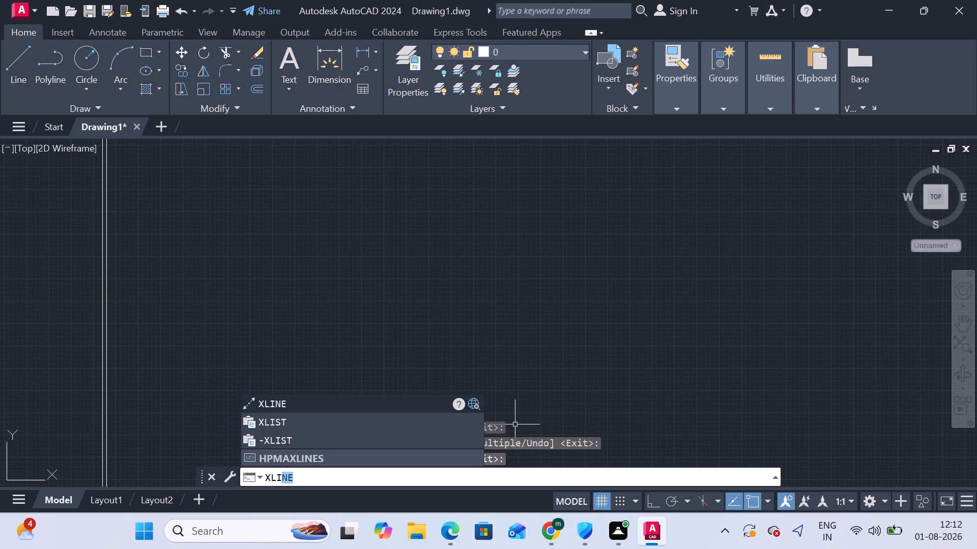
pyautogui.click(356, 404)
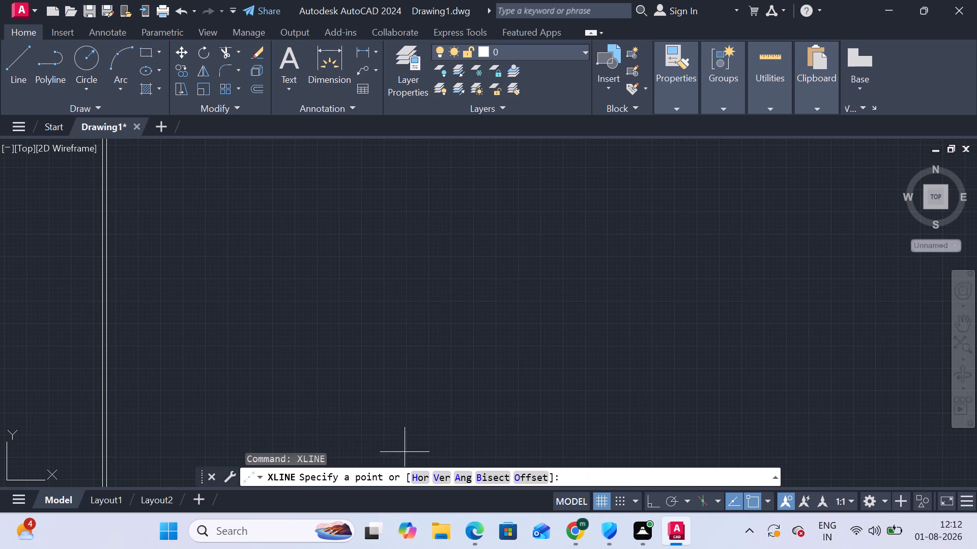
pyautogui.click(419, 480)
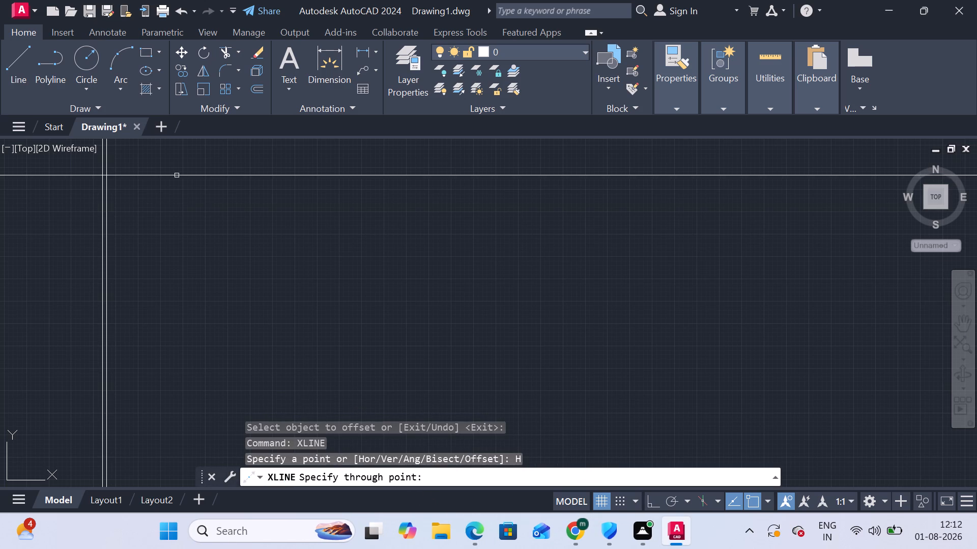
pyautogui.click(183, 162)
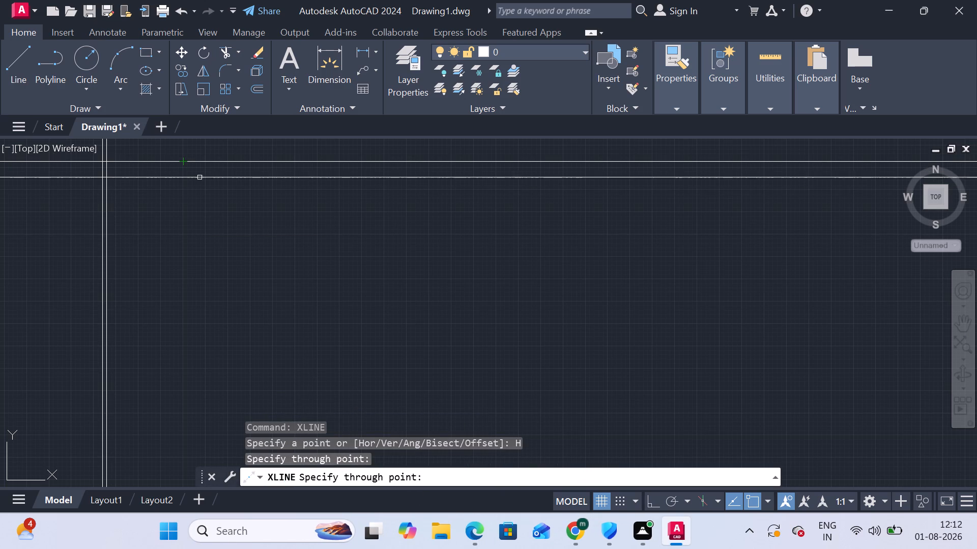
pyautogui.press('Escape')
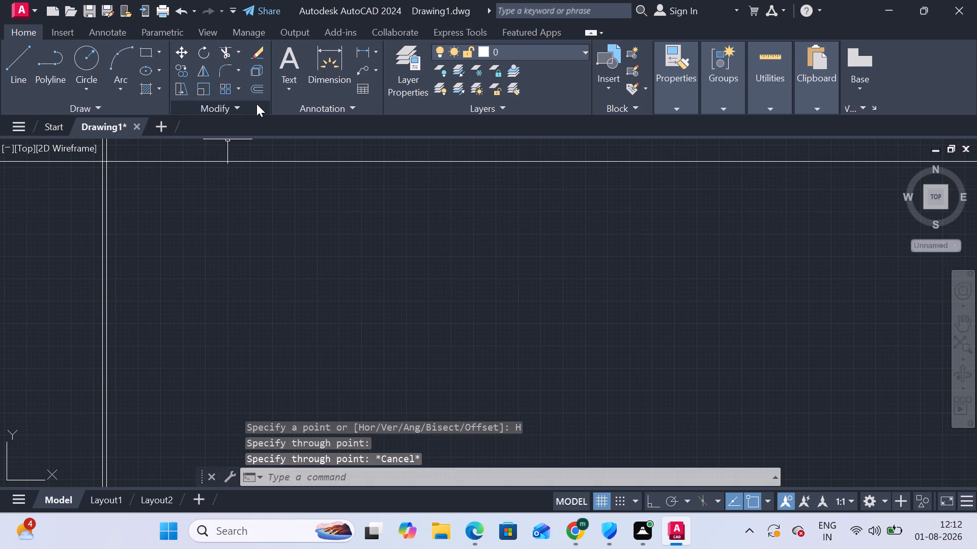
# Offset the horizontal construction line 9" downward.
pyautogui.click(253, 88)
pyautogui.press('9')
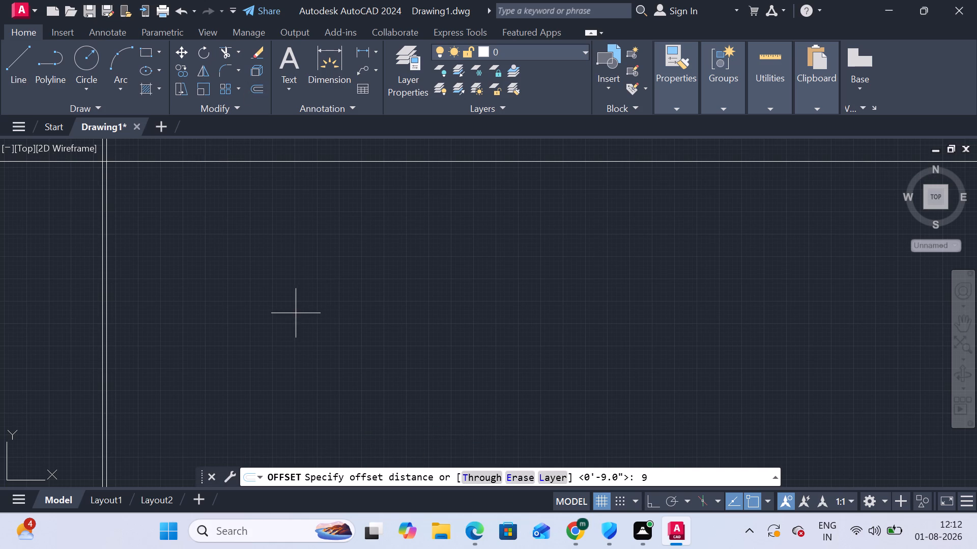
pyautogui.hotkey('shift', '"')
pyautogui.press('Return')
pyautogui.click(286, 163)
pyautogui.click(268, 214)
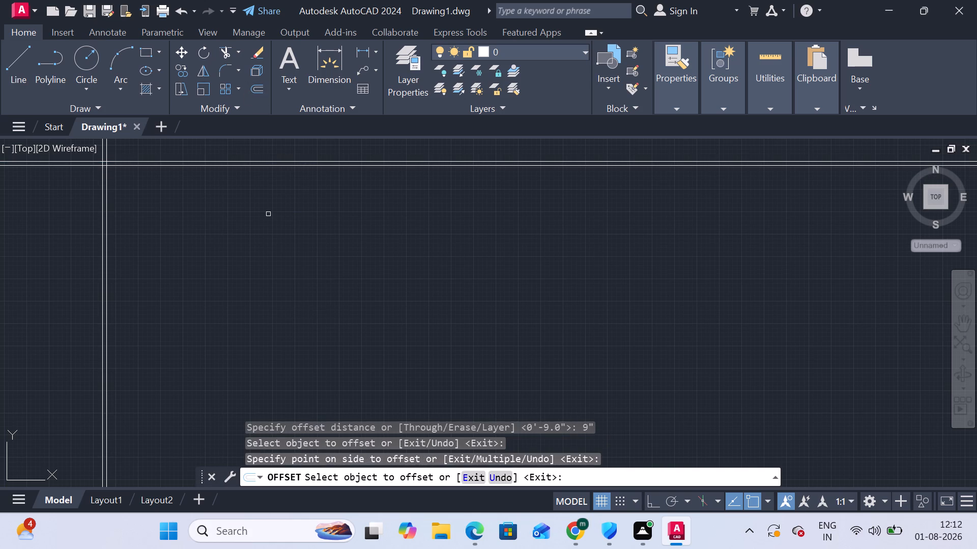
pyautogui.press('Escape')
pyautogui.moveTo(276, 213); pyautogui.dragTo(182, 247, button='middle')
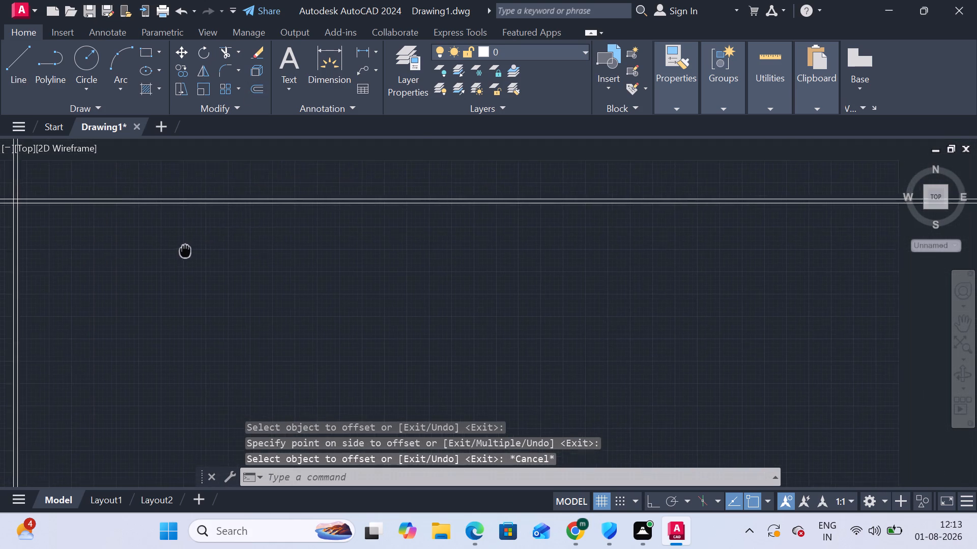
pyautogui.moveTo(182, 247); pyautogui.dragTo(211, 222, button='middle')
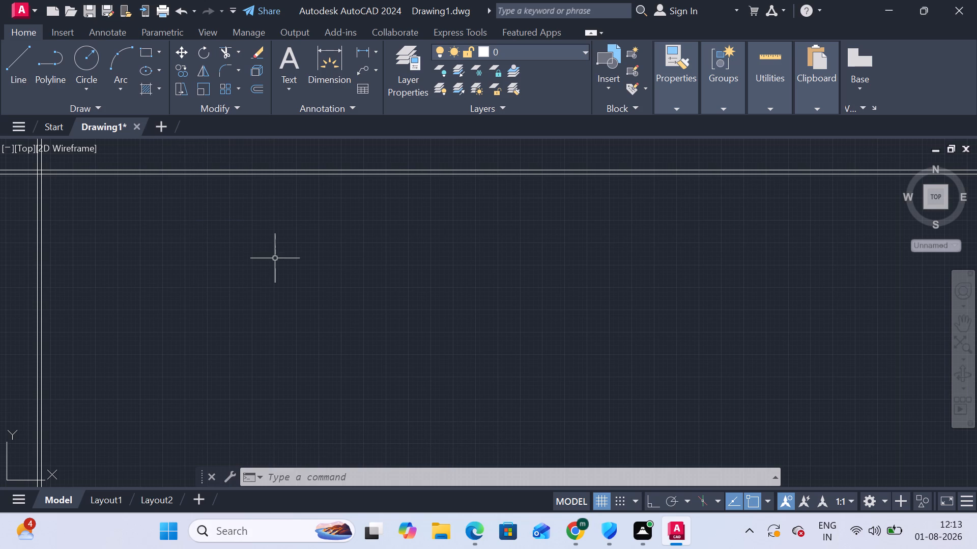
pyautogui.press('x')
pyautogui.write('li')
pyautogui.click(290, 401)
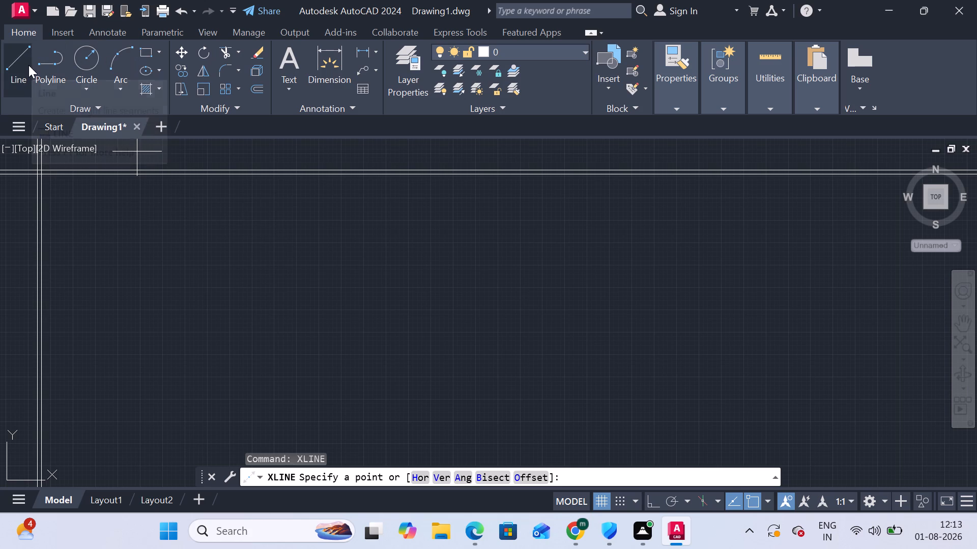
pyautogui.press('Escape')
# Offset the lower line of the horizontal pair 15'3" downward.
pyautogui.click(254, 89)
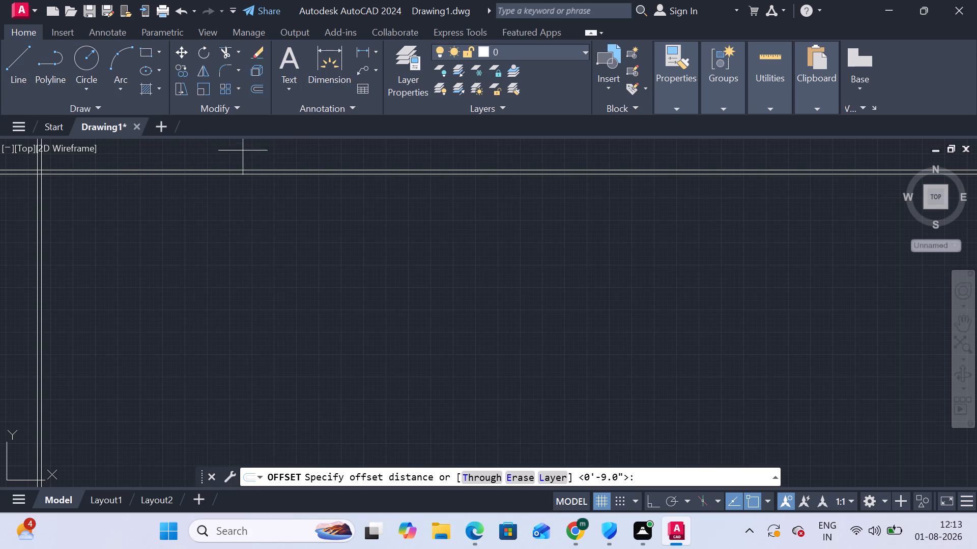
pyautogui.press('1')
pyautogui.press('5')
pyautogui.press("'")
pyautogui.press('3')
pyautogui.hotkey('shift', '"')
pyautogui.press('Return')
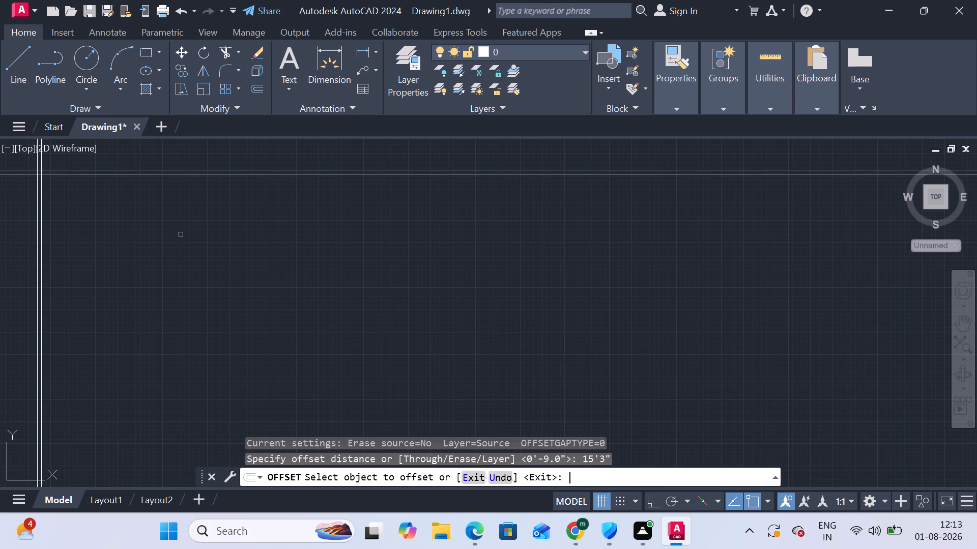
pyautogui.click(227, 174)
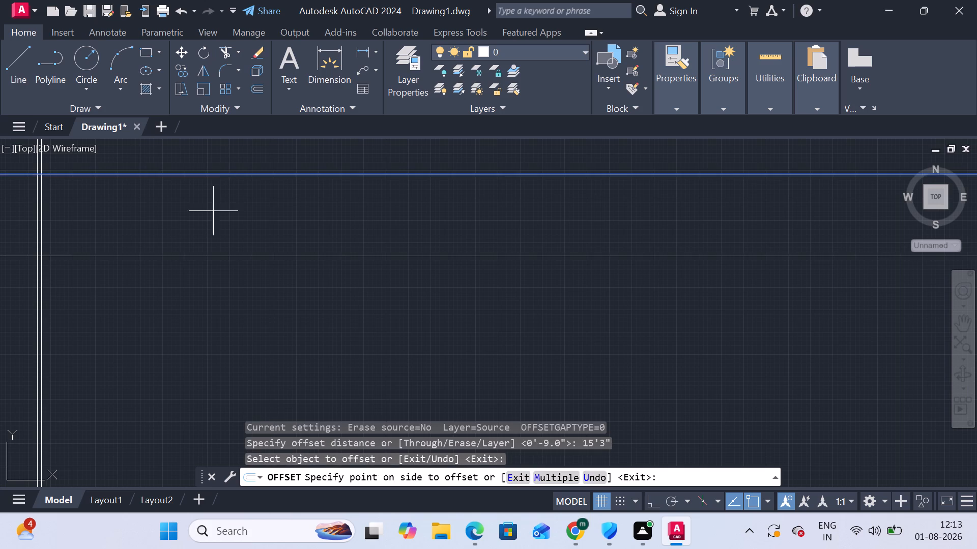
pyautogui.click(212, 216)
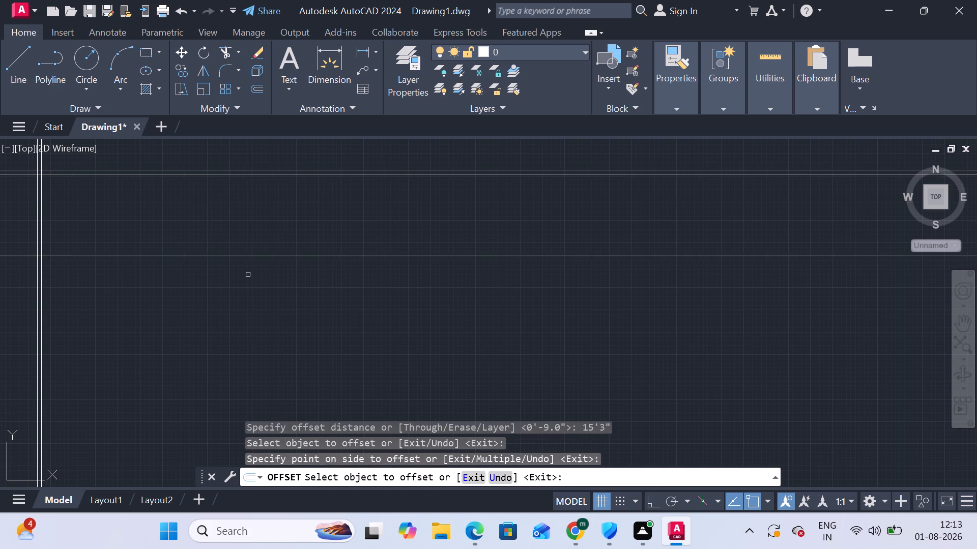
pyautogui.press('space')
# Offset the new bottom horizontal line 9" downward to form a second pair.
pyautogui.press('space')
pyautogui.press('9')
pyautogui.hotkey('shift', '"')
pyautogui.press('Return')
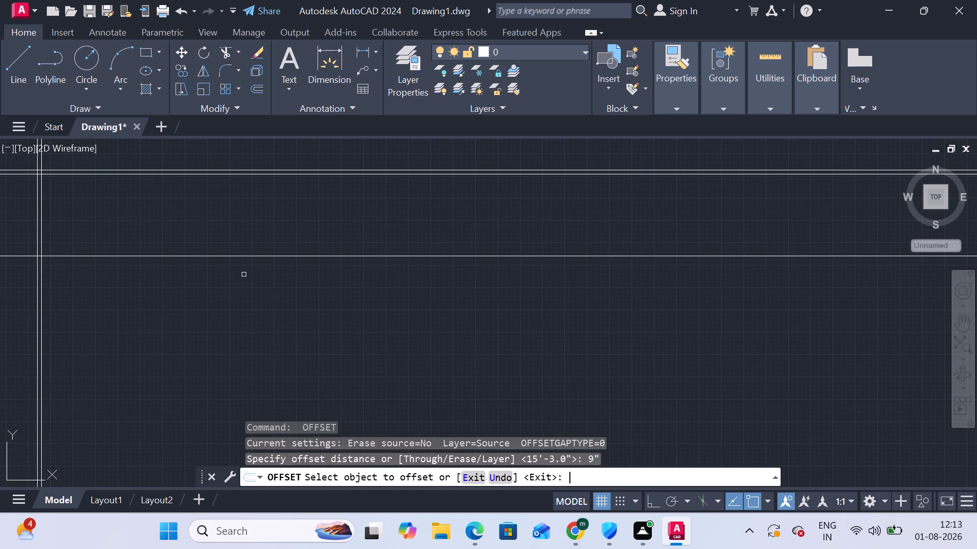
pyautogui.click(251, 258)
pyautogui.click(249, 278)
pyautogui.press('space')
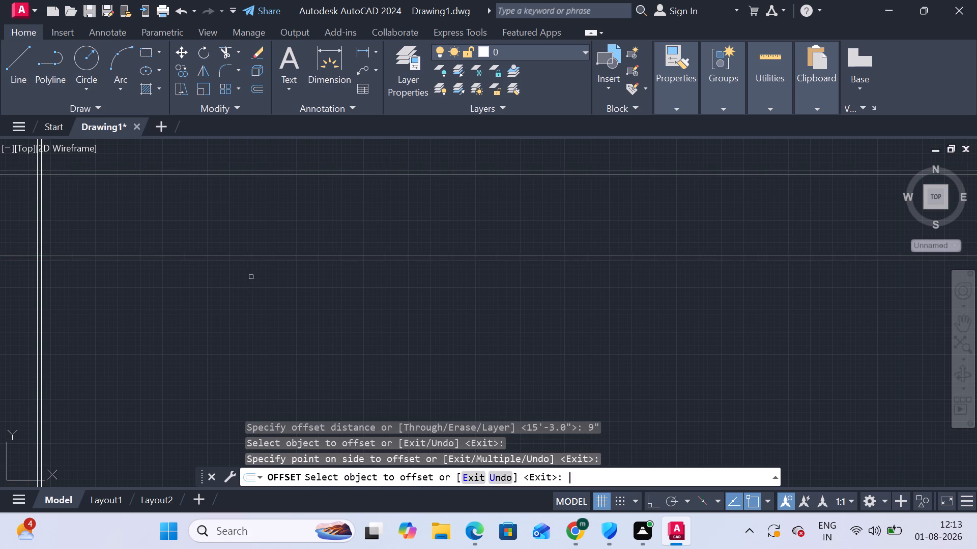
# Offset the lower line of the top horizontal pair 9'6" downward, between the two pairs.
pyautogui.press('space')
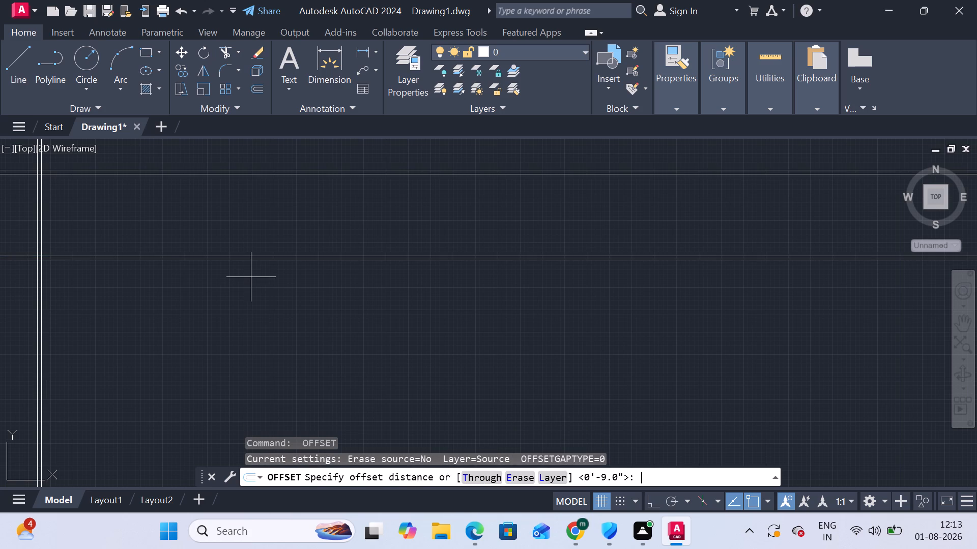
pyautogui.write("9'")
pyautogui.write('6"')
pyautogui.press('Return')
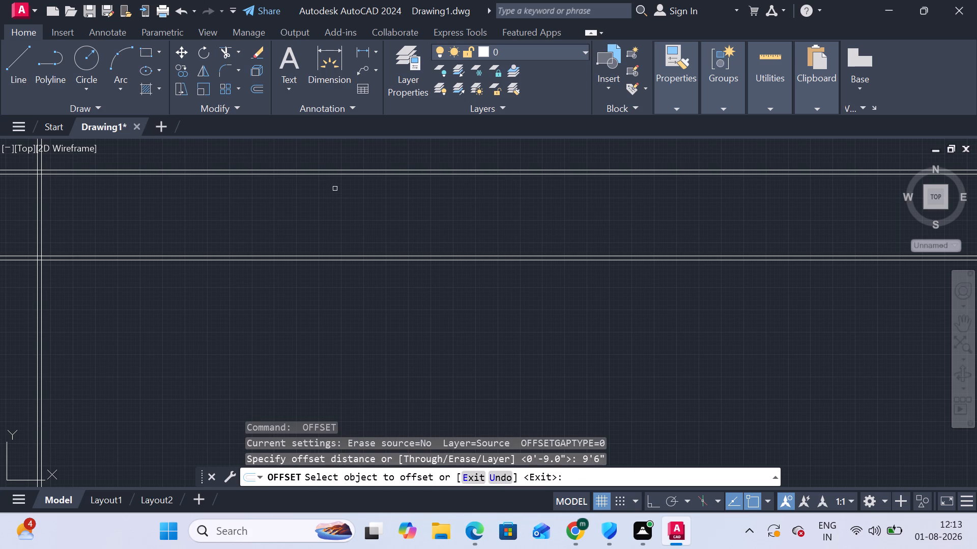
pyautogui.click(338, 176)
pyautogui.click(327, 192)
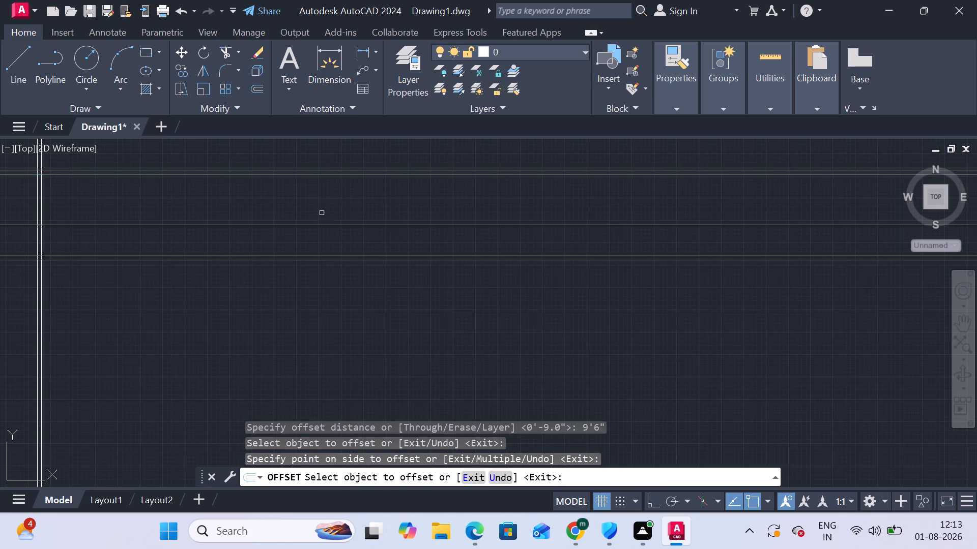
pyautogui.scroll(2, 332, 210)
pyautogui.moveTo(338, 210); pyautogui.dragTo(165, 212, button='middle')
pyautogui.scroll(-2, 193, 225)
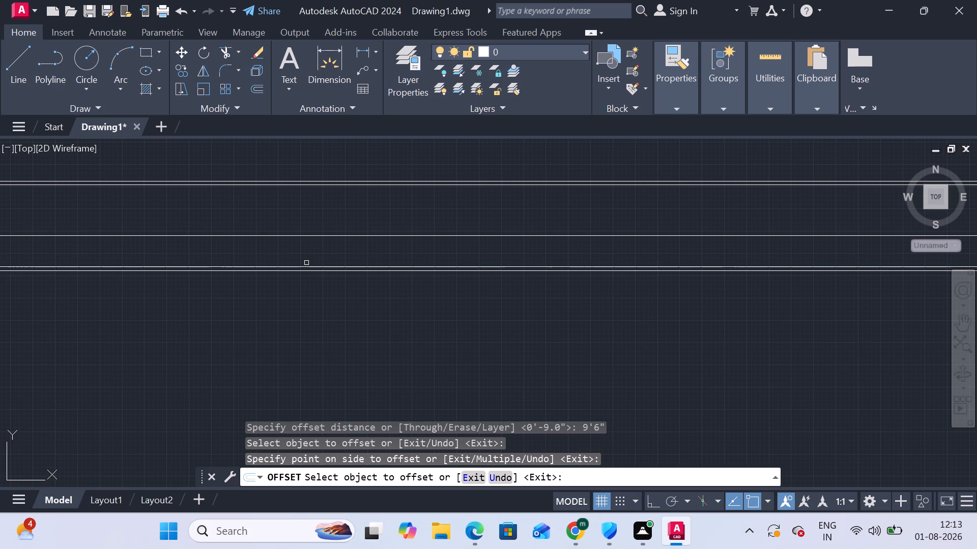
pyautogui.press('space')
# Offset the single middle horizontal line 9" downward to form a middle pair.
pyautogui.press('space')
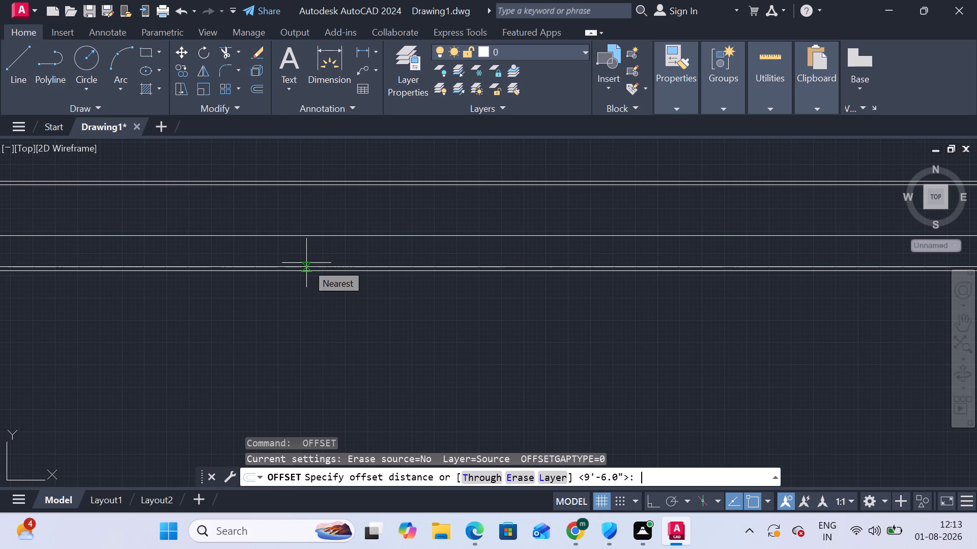
pyautogui.write('9"')
pyautogui.press('Return')
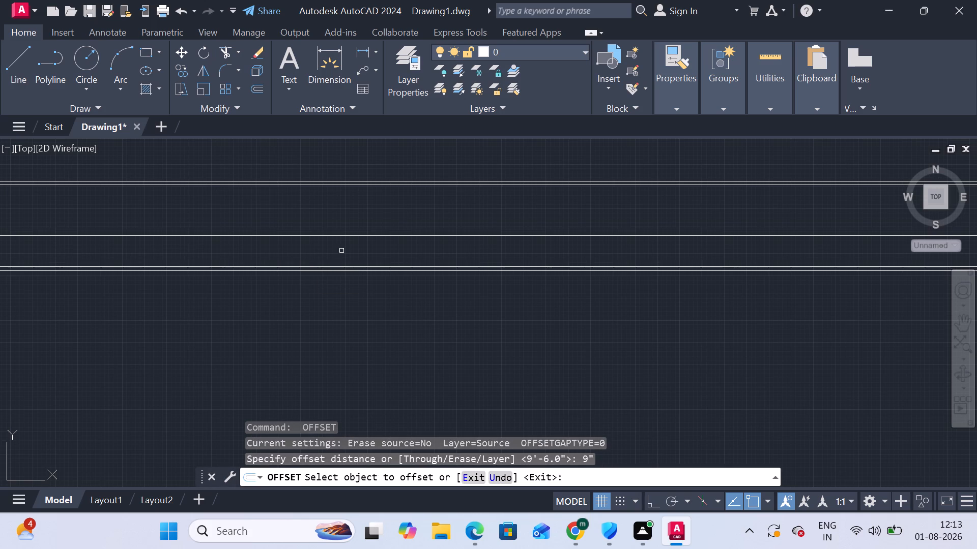
pyautogui.click(341, 235)
pyautogui.click(336, 247)
pyautogui.scroll(2, 330, 247)
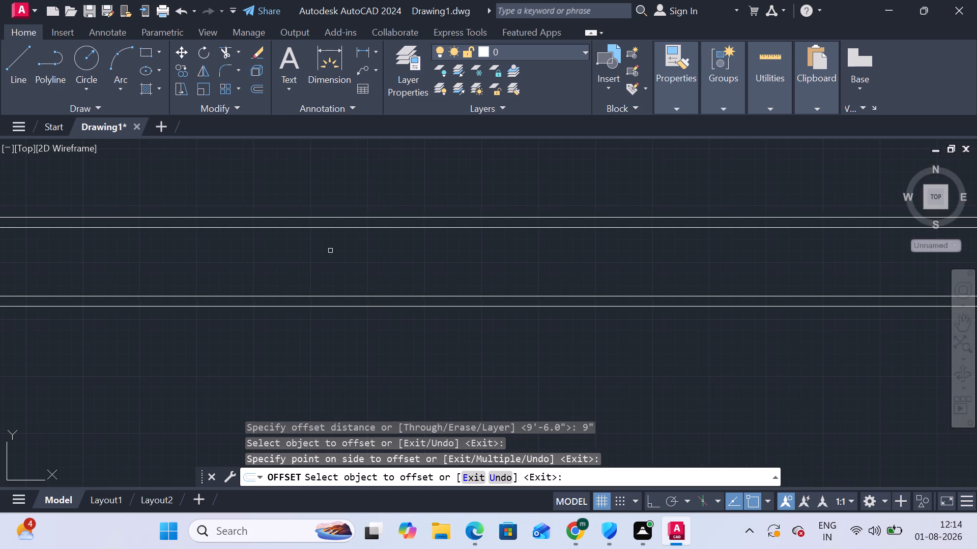
pyautogui.moveTo(333, 255); pyautogui.dragTo(265, 273, button='middle')
pyautogui.scroll(-2, 269, 274)
pyautogui.press('Escape')
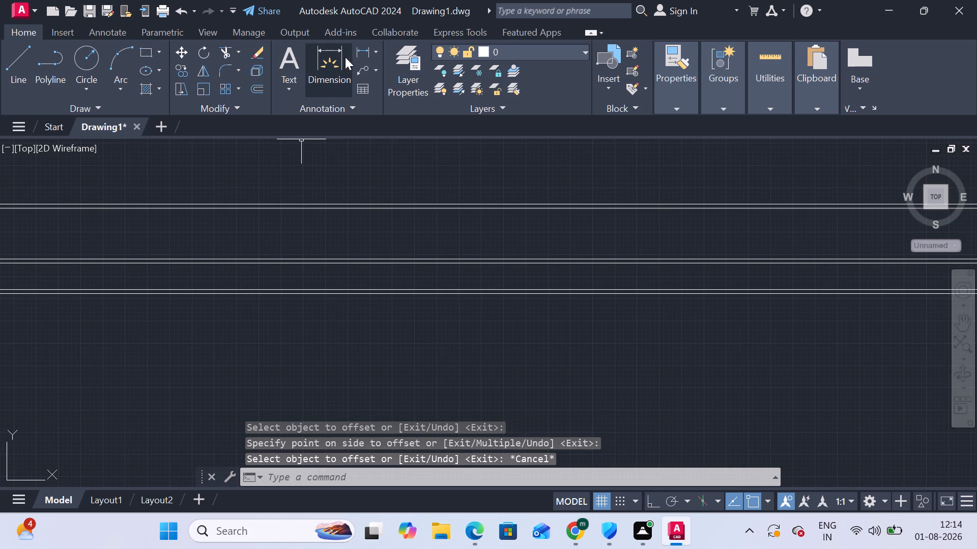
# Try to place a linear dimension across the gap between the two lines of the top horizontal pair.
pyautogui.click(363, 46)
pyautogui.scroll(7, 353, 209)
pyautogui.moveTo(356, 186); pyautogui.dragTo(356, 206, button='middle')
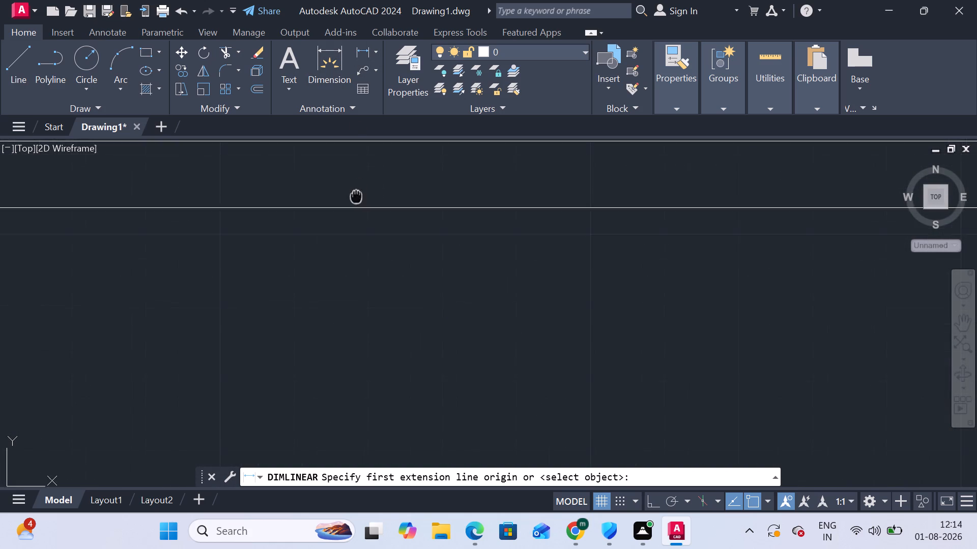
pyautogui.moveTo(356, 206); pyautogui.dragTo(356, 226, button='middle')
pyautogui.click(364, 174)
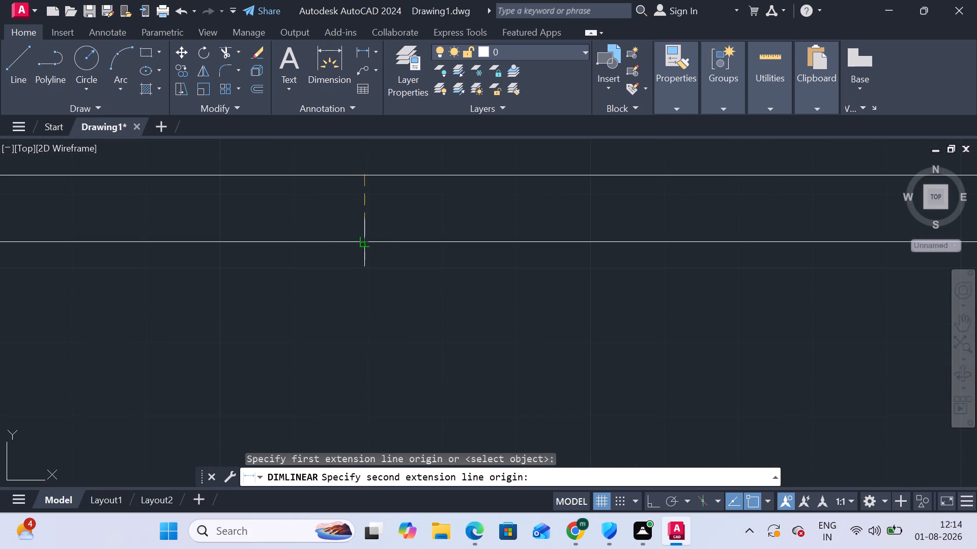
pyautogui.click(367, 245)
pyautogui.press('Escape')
# Turn on Ortho mode.
pyautogui.scroll(-3, 354, 232)
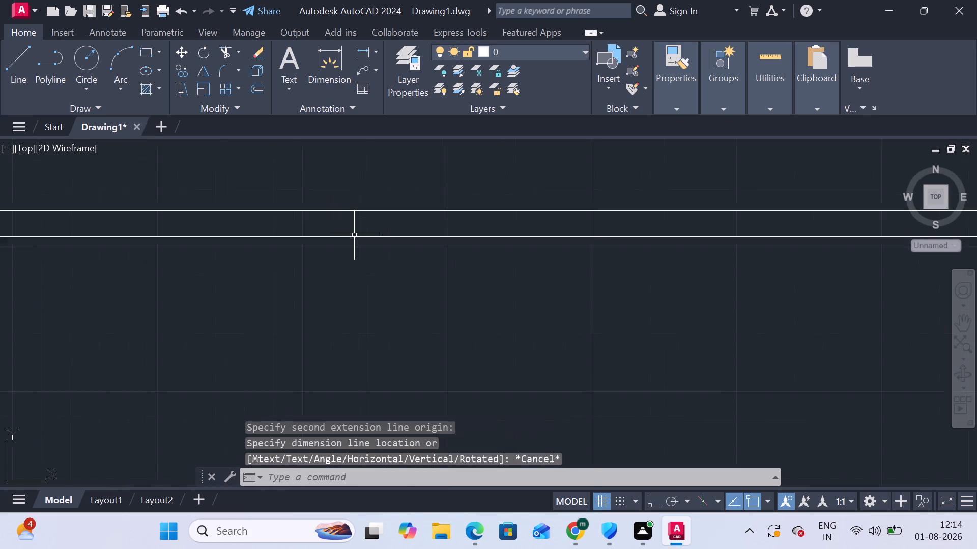
pyautogui.press('F8')
# Examine the construction line layout where the three horizontal pairs cross the vertical pair.
pyautogui.scroll(-2, 350, 236)
pyautogui.scroll(-1, 386, 293)
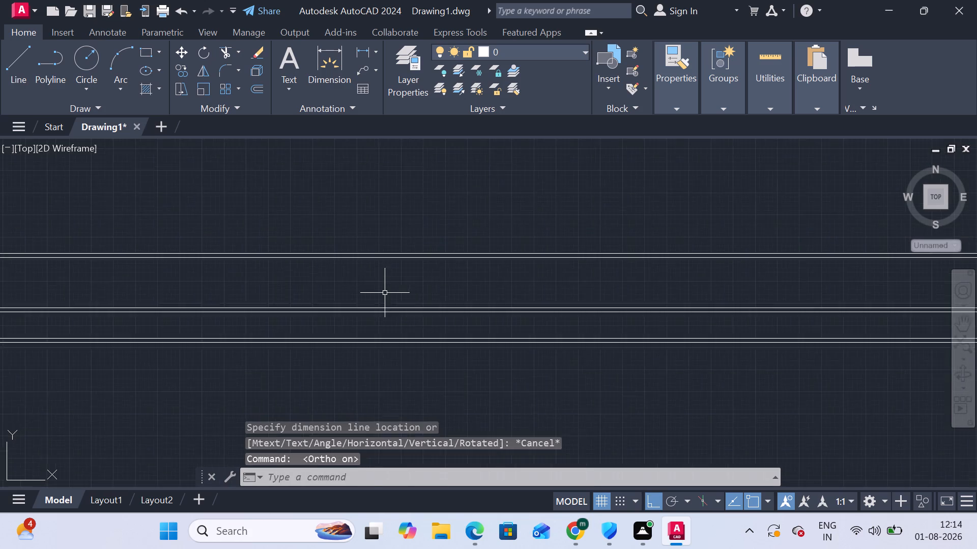
pyautogui.scroll(-1, 385, 293)
pyautogui.moveTo(382, 294); pyautogui.dragTo(395, 270, button='middle')
pyautogui.scroll(-2, 266, 302)
pyautogui.moveTo(288, 304); pyautogui.dragTo(276, 256, button='middle')
pyautogui.moveTo(263, 244); pyautogui.dragTo(257, 240, button='middle')
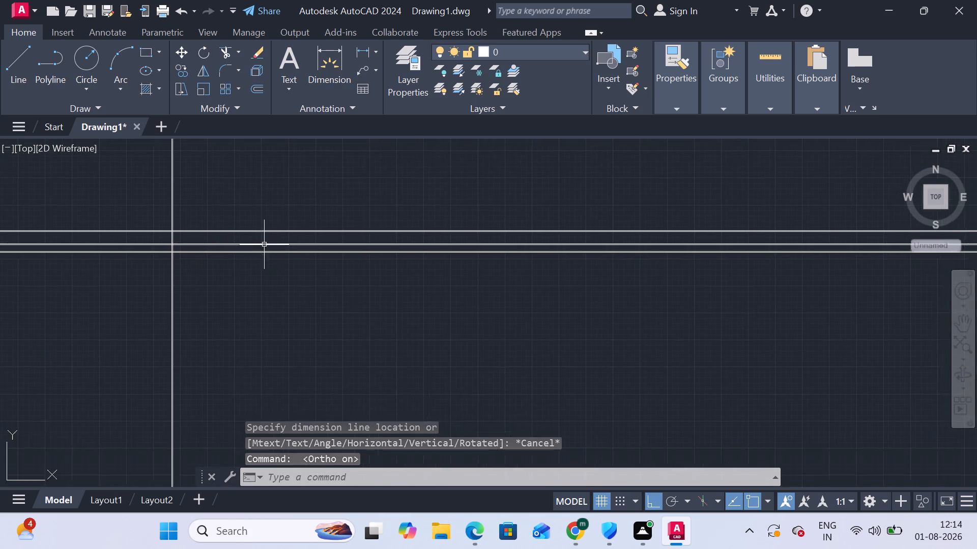
pyautogui.moveTo(257, 240); pyautogui.dragTo(233, 233, button='middle')
pyautogui.scroll(4, 216, 275)
pyautogui.moveTo(260, 338); pyautogui.dragTo(279, 372, button='middle')
pyautogui.scroll(-3, 280, 336)
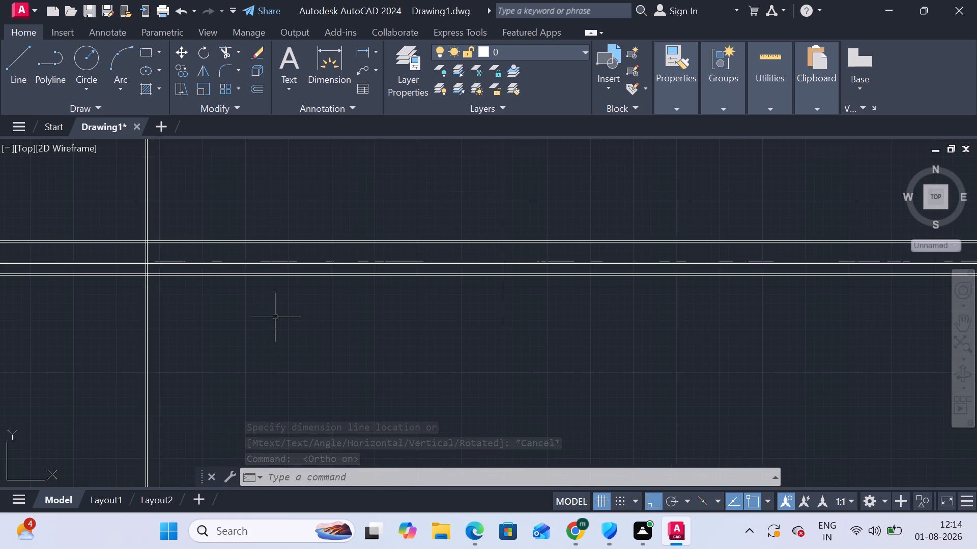
pyautogui.scroll(1, 285, 284)
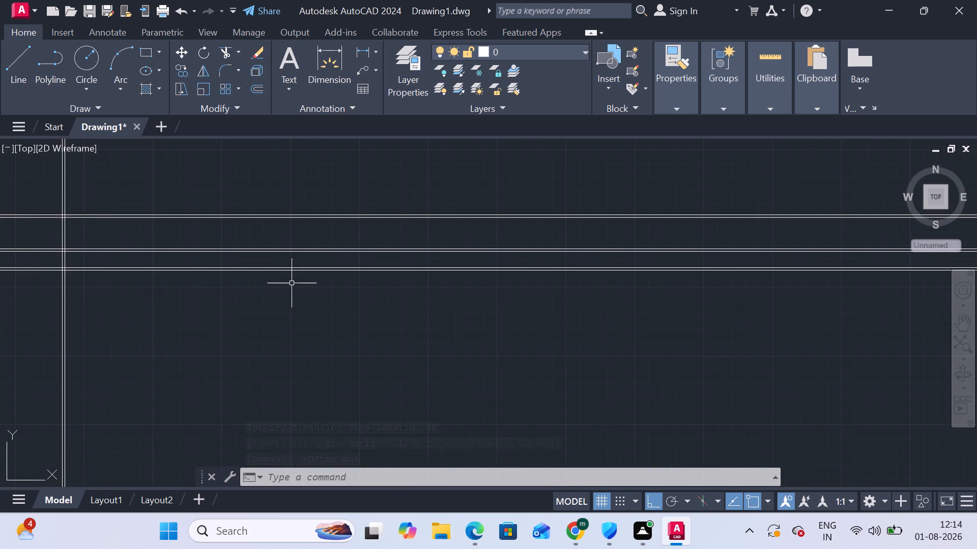
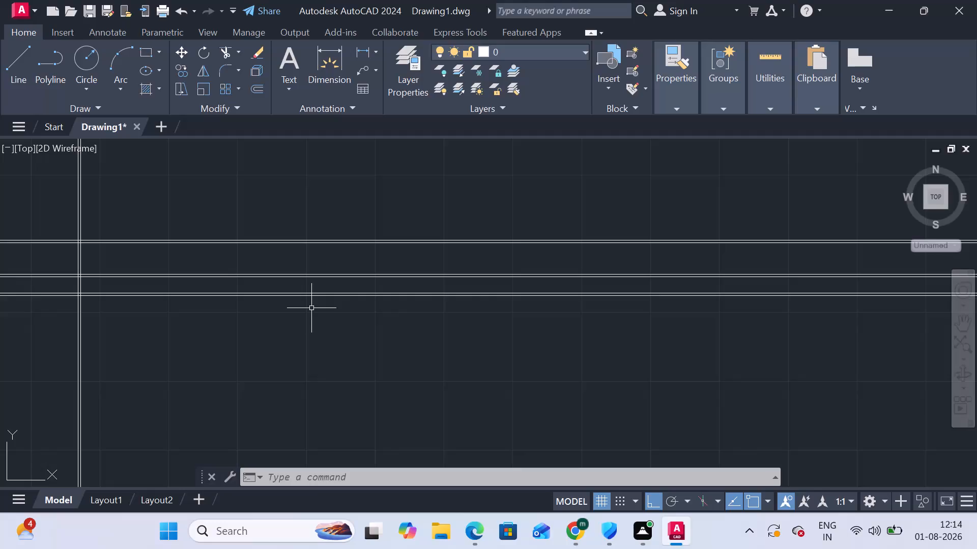
# Offset the inner line of the left vertical wall pair 14'9" to the right.
pyautogui.click(252, 90)
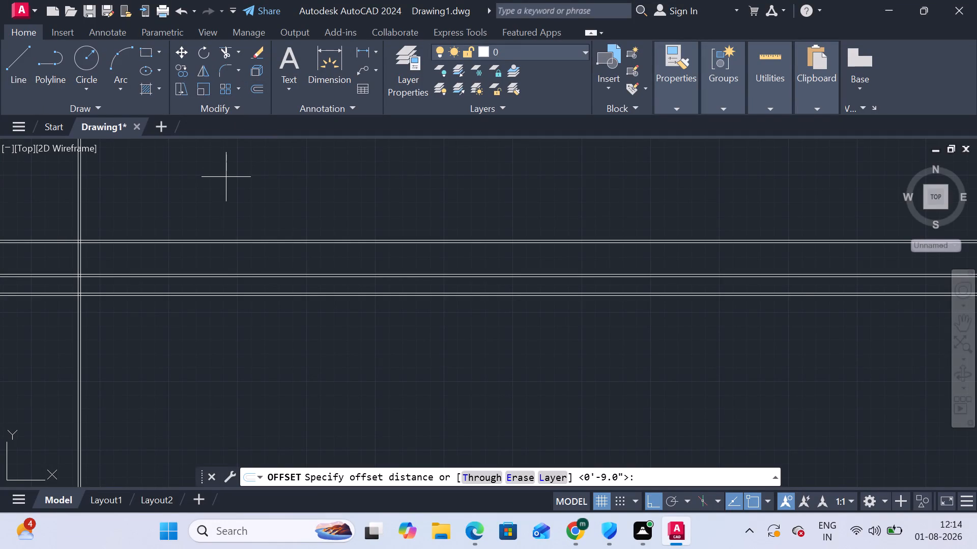
pyautogui.press('1')
pyautogui.write('4\'9"')
pyautogui.press('Return')
pyautogui.scroll(3, 86, 296)
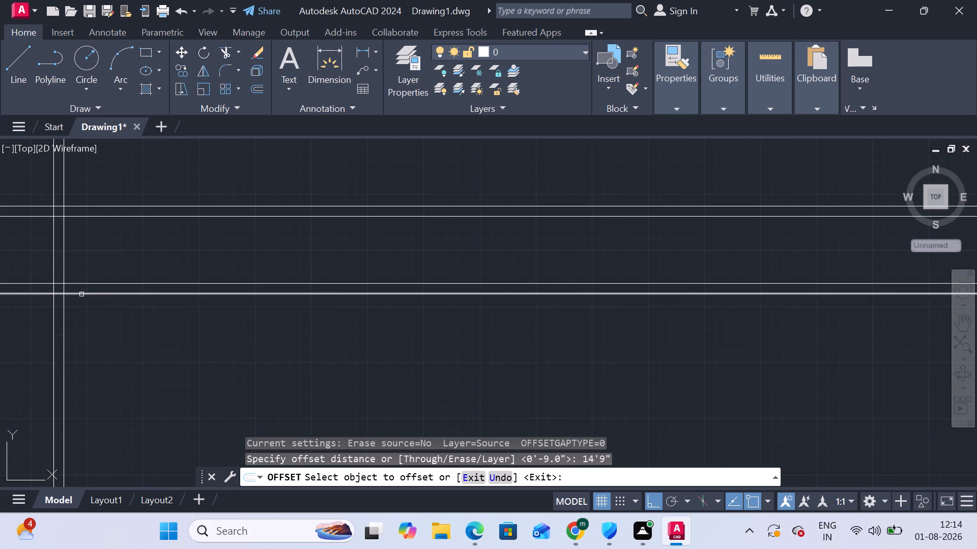
pyautogui.click(60, 309)
pyautogui.click(61, 308)
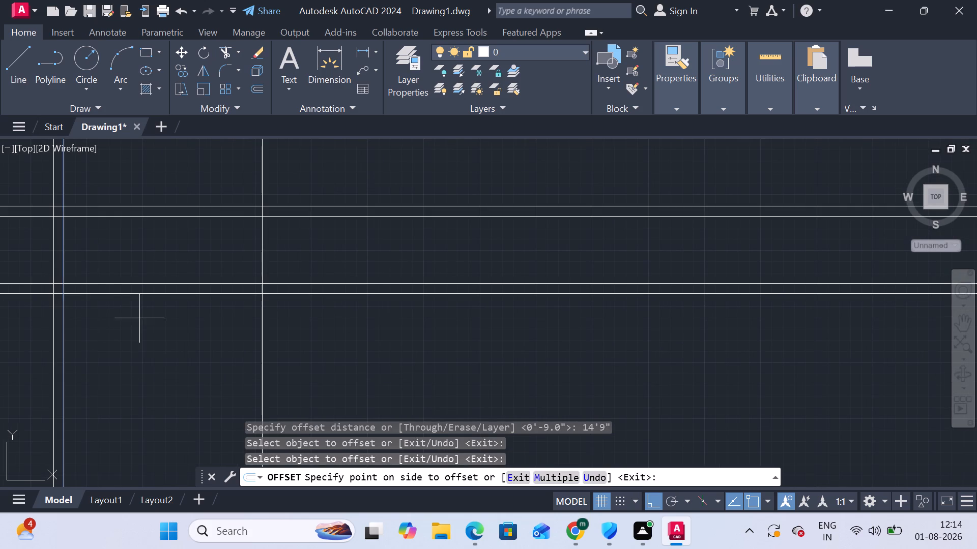
pyautogui.click(139, 318)
pyautogui.press('space')
# Offset the new single vertical line 9" to the right to form the second vertical wall pair.
pyautogui.press('space')
pyautogui.write('9"')
pyautogui.press('Return')
pyautogui.click(265, 345)
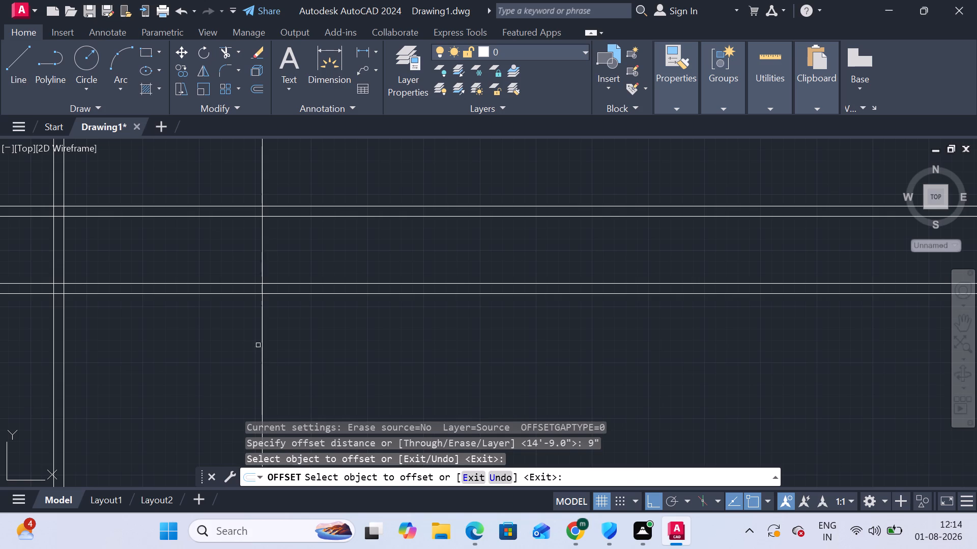
pyautogui.click(264, 345)
pyautogui.click(285, 338)
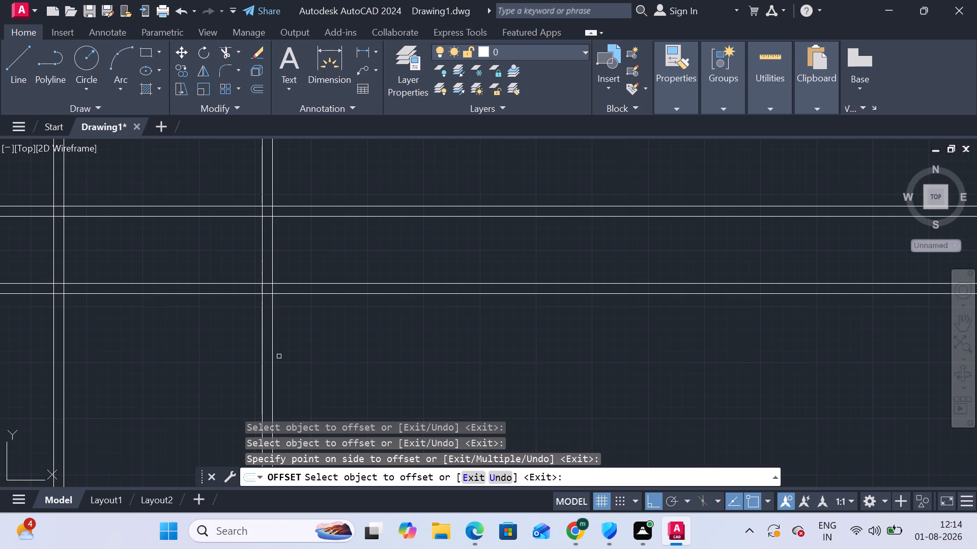
pyautogui.press('space')
# Offset the right-hand line of the second vertical pair 7'5" to the right.
pyautogui.scroll(-2, 283, 356)
pyautogui.moveTo(307, 343); pyautogui.dragTo(305, 345, button='middle')
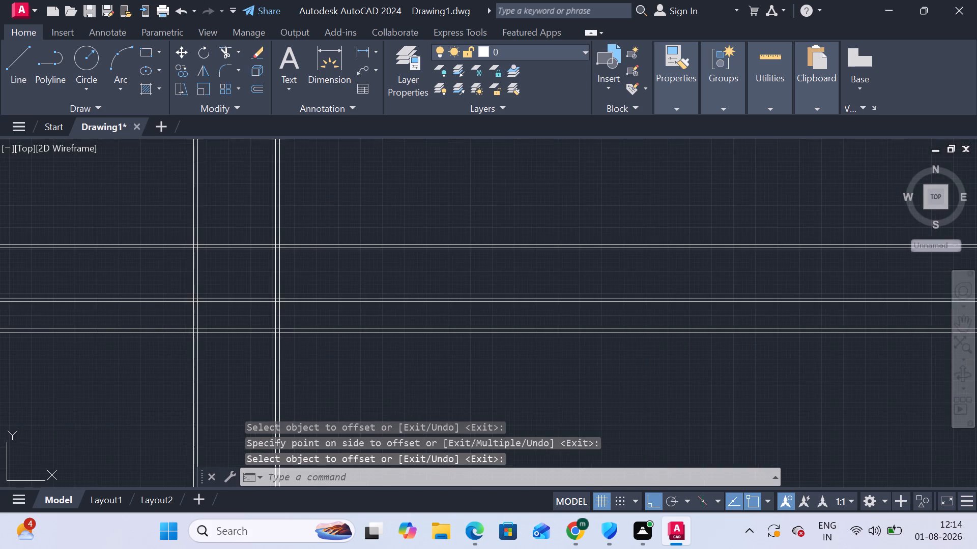
pyautogui.moveTo(305, 345); pyautogui.dragTo(261, 302, button='middle')
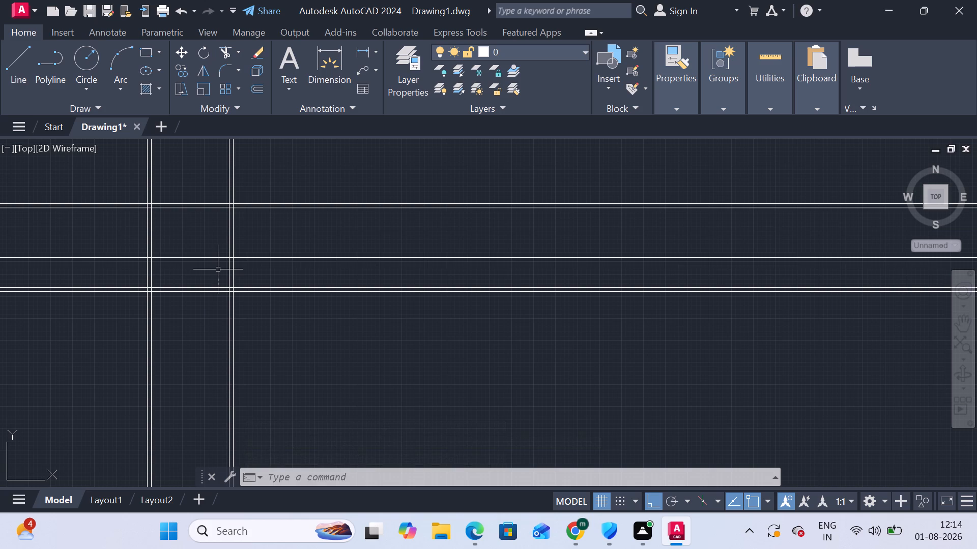
pyautogui.press('space')
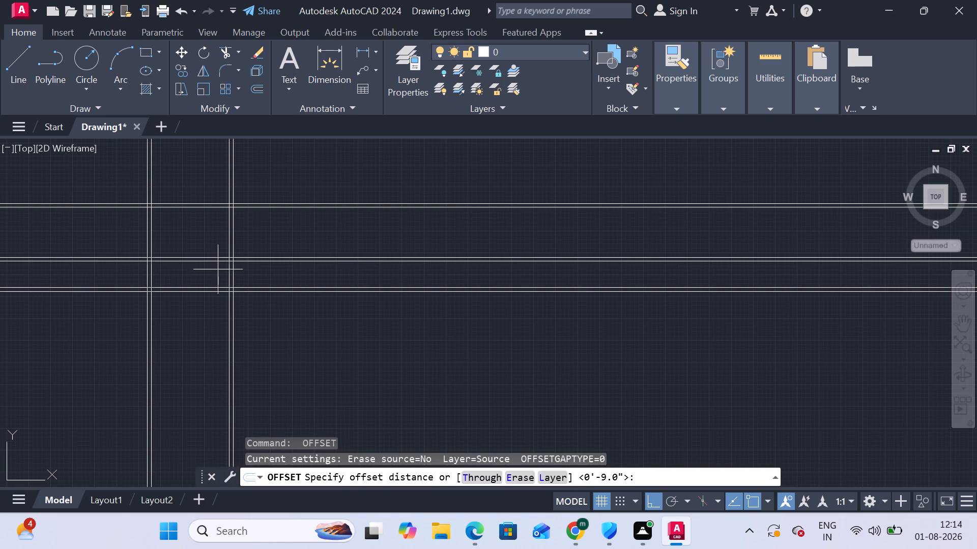
pyautogui.write("7'")
pyautogui.press('5')
pyautogui.hotkey('shift', '"')
pyautogui.press('Return')
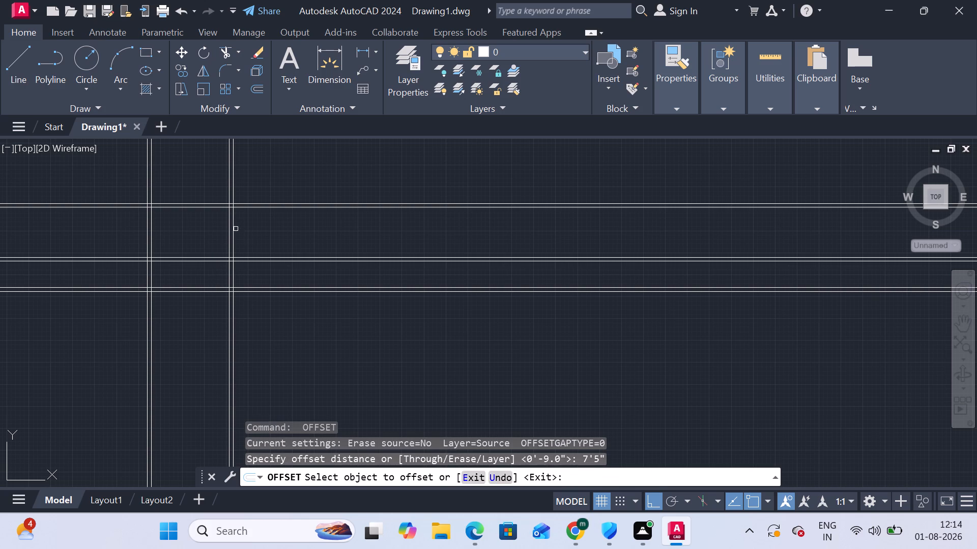
pyautogui.moveTo(232, 227); pyautogui.dragTo(237, 227)
pyautogui.click(299, 225)
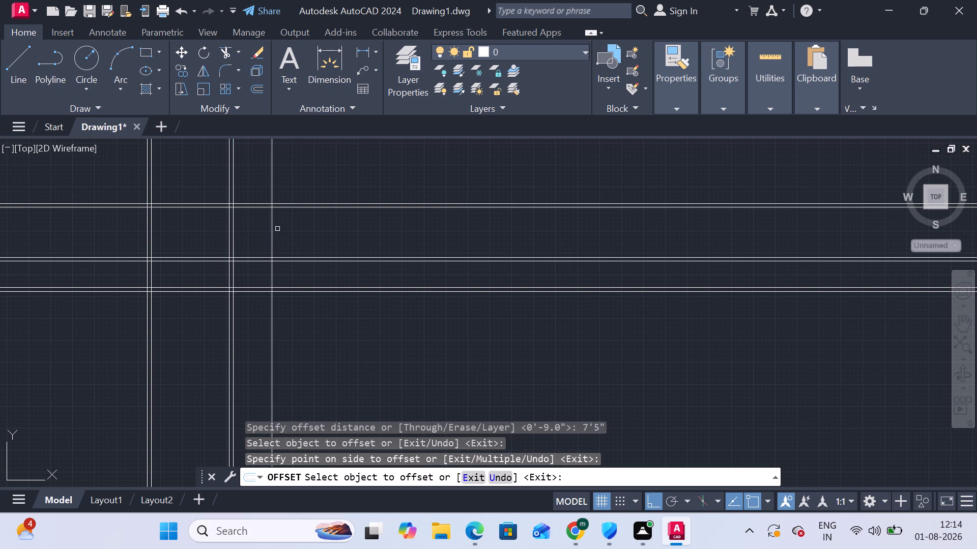
pyautogui.press('space')
# Offset the newest single vertical line 9" to the right to form the third vertical wall pair.
pyautogui.press('space')
pyautogui.press('9')
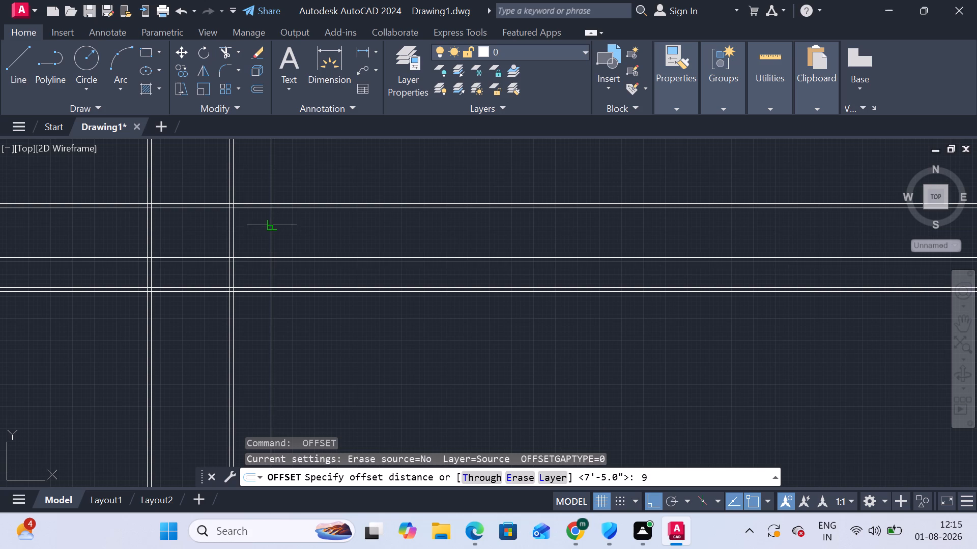
pyautogui.hotkey('shift', '"')
pyautogui.press('Return')
pyautogui.click(271, 222)
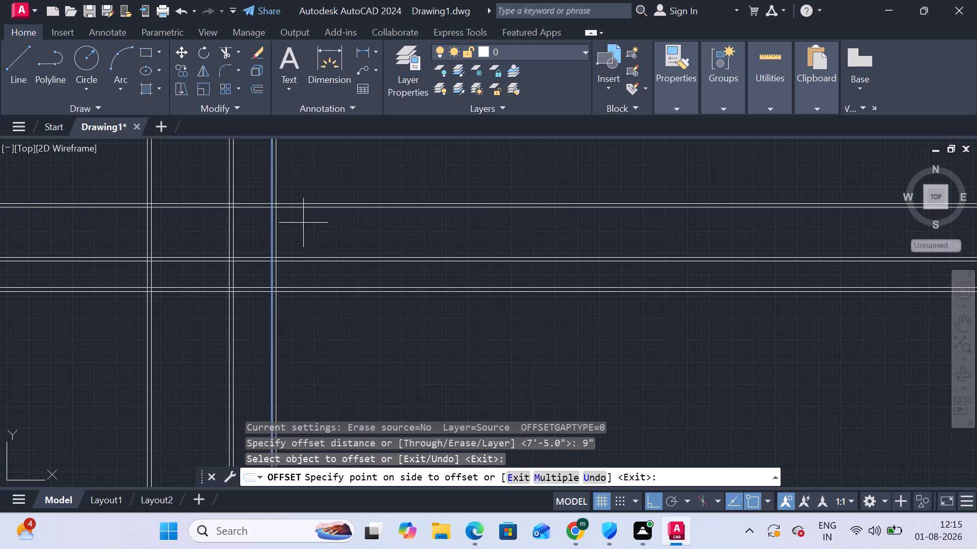
pyautogui.click(309, 222)
pyautogui.press('space')
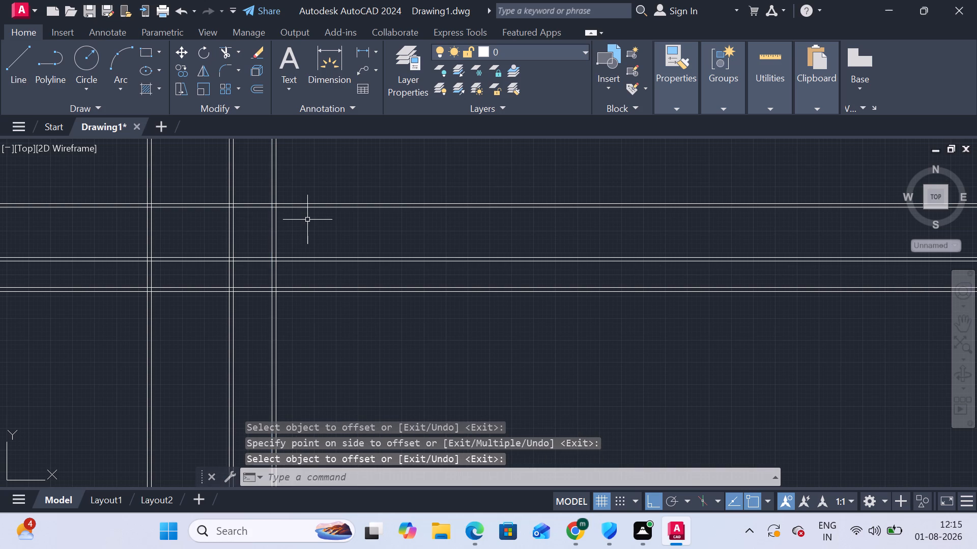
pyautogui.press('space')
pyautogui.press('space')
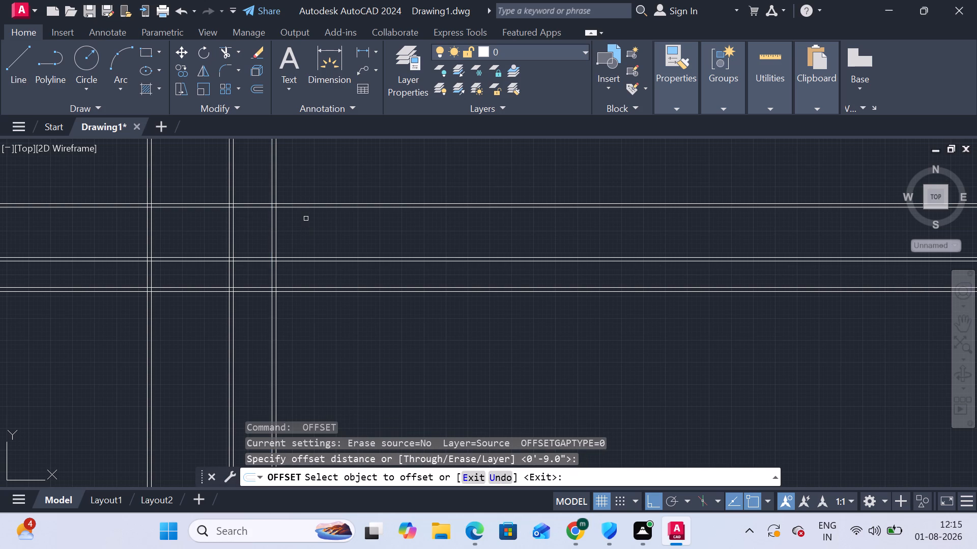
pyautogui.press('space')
# Offset the right-hand line of the third vertical pair 9'4" to the right.
pyautogui.press('space')
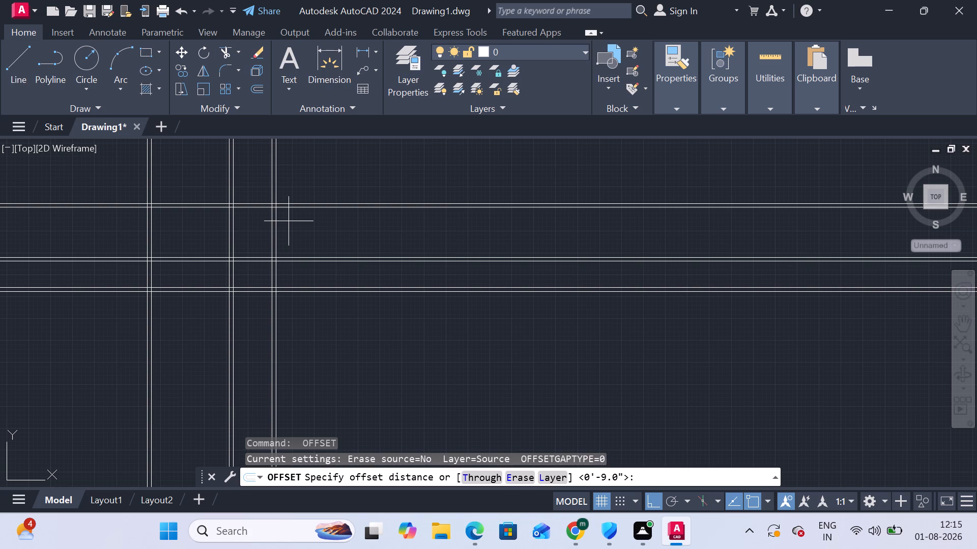
pyautogui.press('9')
pyautogui.press("'")
pyautogui.press('4')
pyautogui.hotkey('shift', '"')
pyautogui.press('Return')
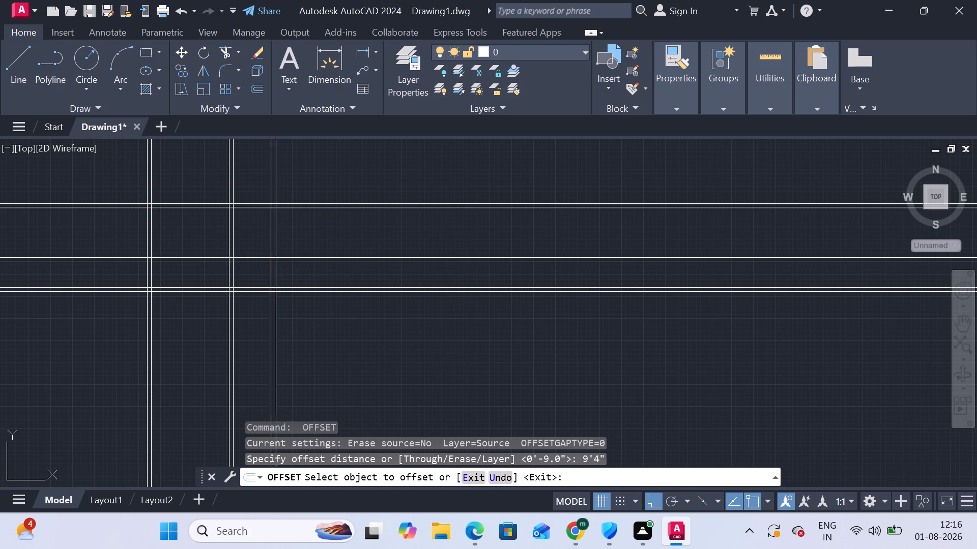
pyautogui.click(277, 221)
pyautogui.click(315, 217)
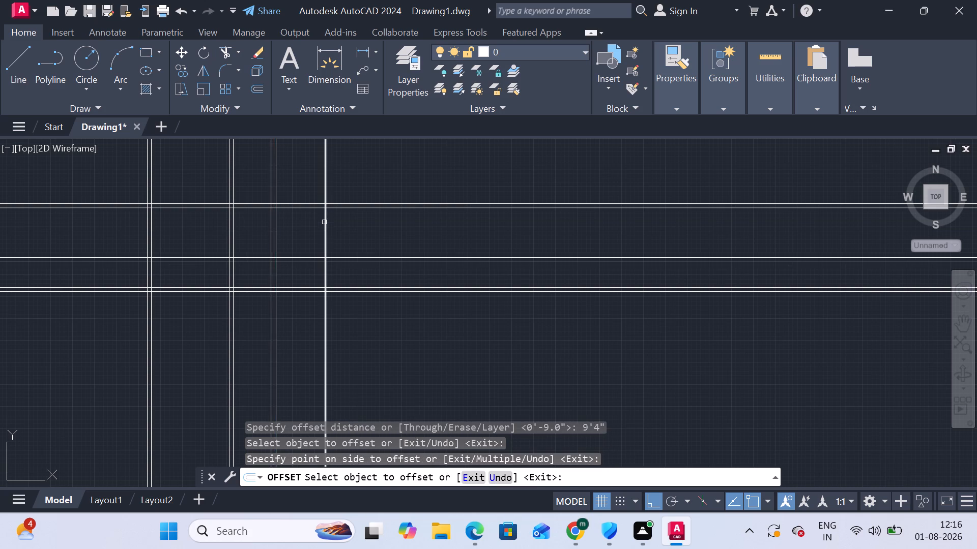
pyautogui.press('space')
# Offset the newest single vertical line 9" to the right to form the fourth vertical wall pair.
pyautogui.press('space')
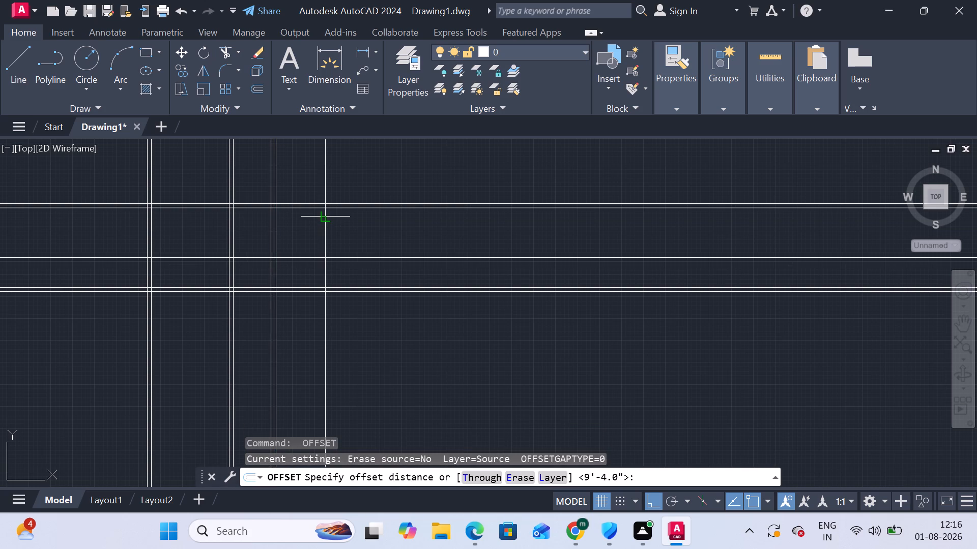
pyautogui.press('9')
pyautogui.hotkey('shift', '"')
pyautogui.press('Return')
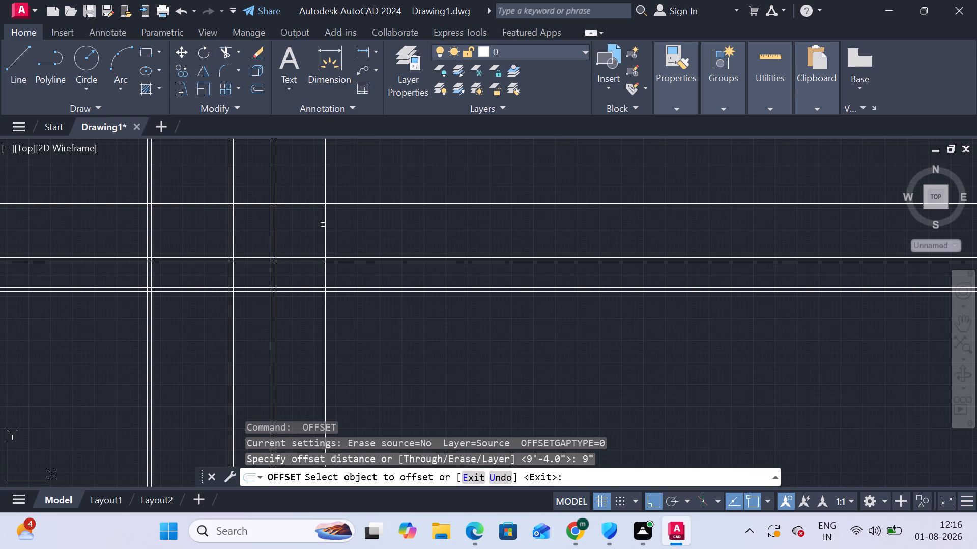
pyautogui.click(325, 225)
pyautogui.click(338, 223)
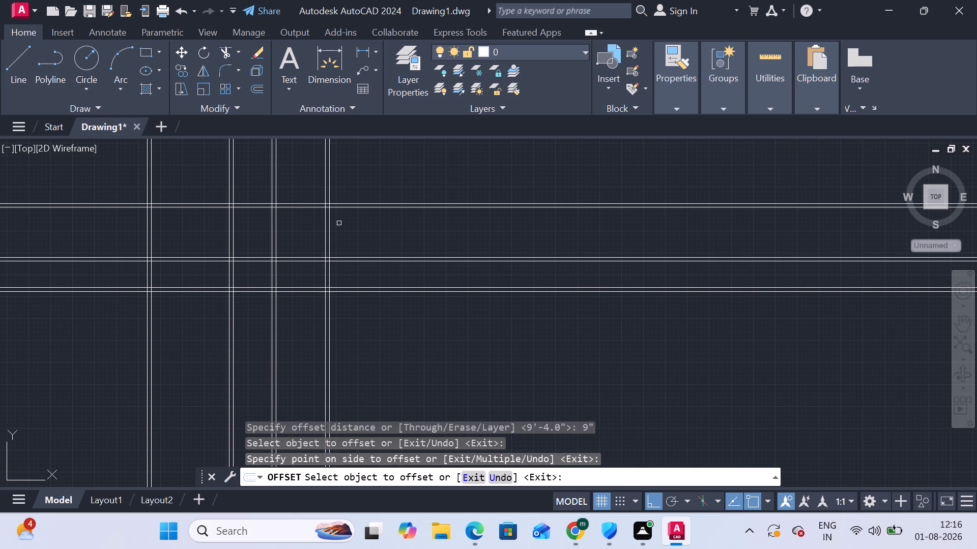
pyautogui.press('space')
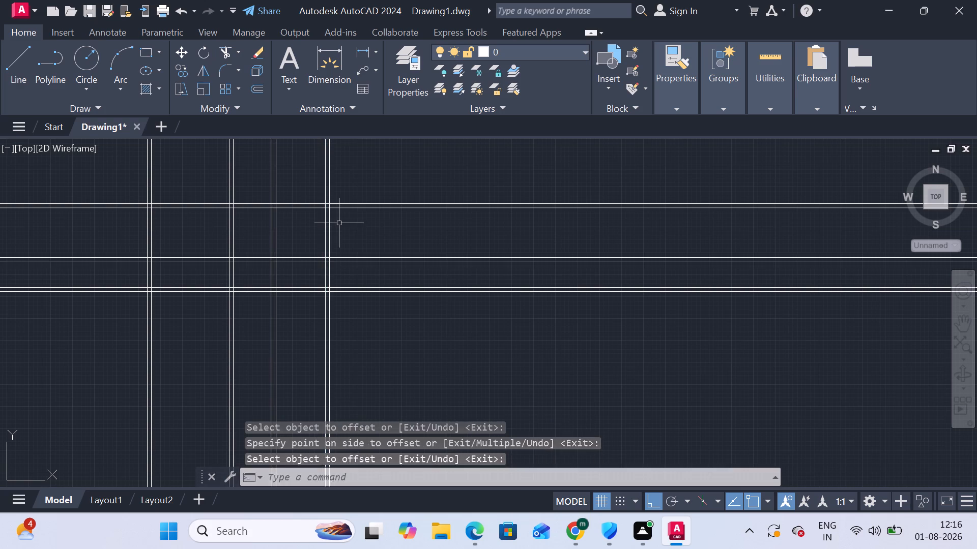
# Offset the right-hand line of the fourth vertical pair 7'5" to the right.
pyautogui.press('space')
pyautogui.write('7\'5"')
pyautogui.press('Return')
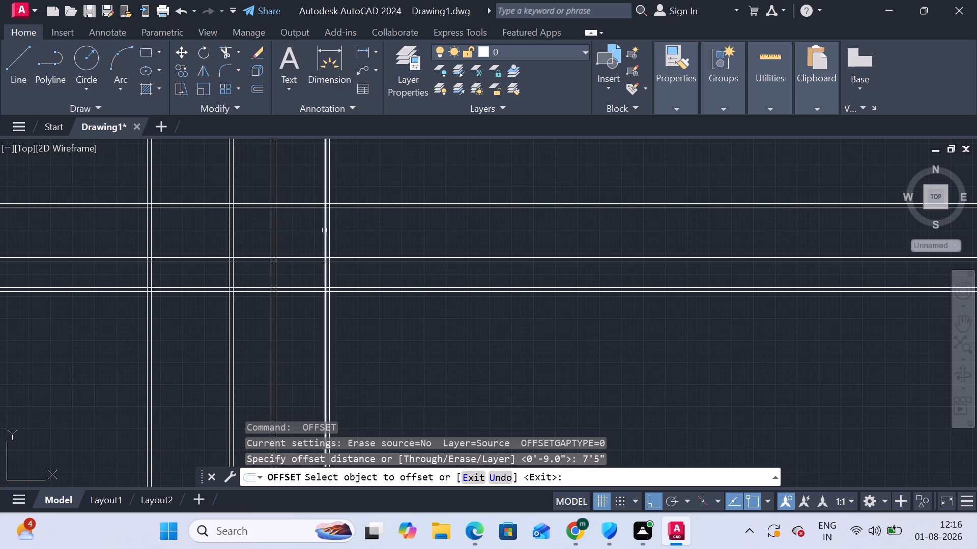
pyautogui.click(333, 230)
pyautogui.click(331, 228)
pyautogui.click(394, 226)
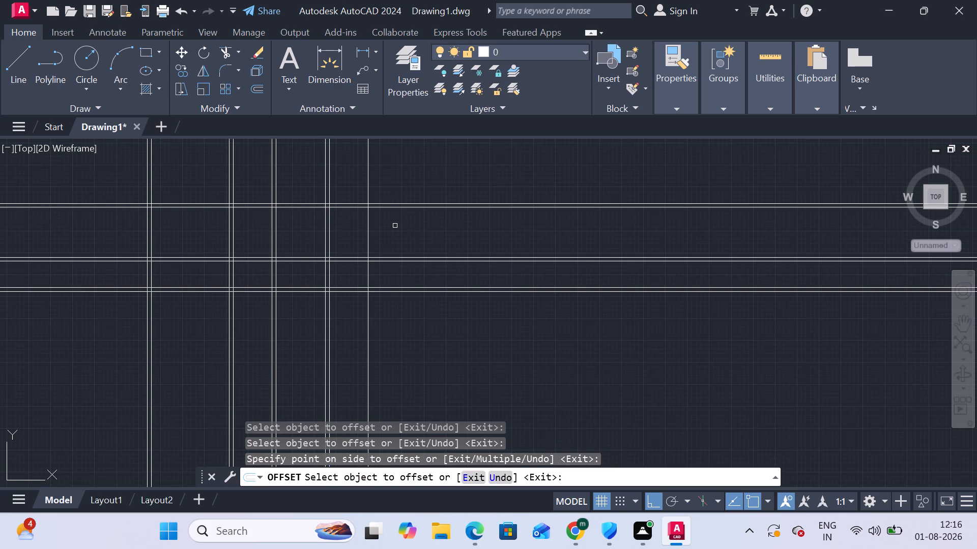
pyautogui.press('space')
# Offset the newest single vertical line 9" to the right to form the fifth vertical wall pair.
pyautogui.press('space')
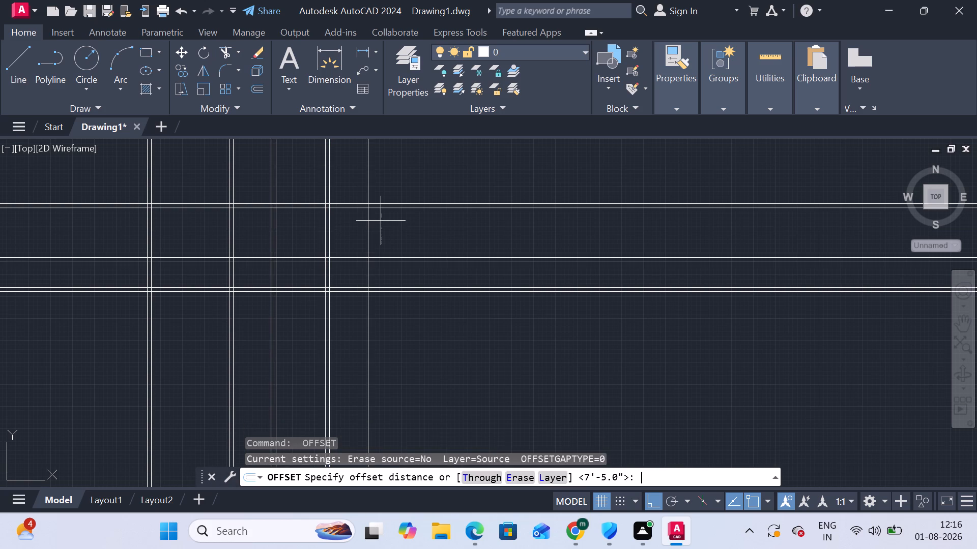
pyautogui.write('9"')
pyautogui.press('Return')
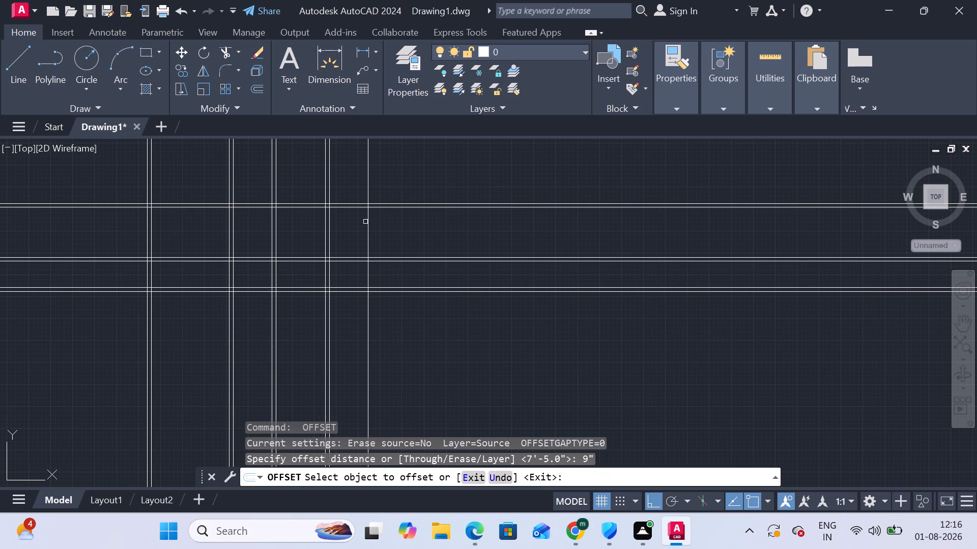
pyautogui.click(365, 222)
pyautogui.click(368, 221)
pyautogui.click(446, 222)
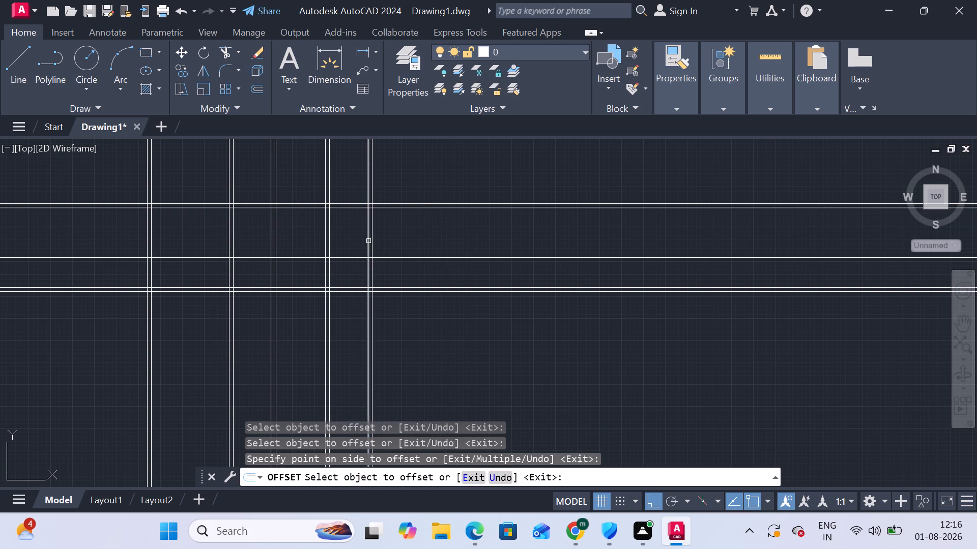
# Trim the vertical lines above the top horizontal line and the horizontal lines left of the outermost left vertical.
pyautogui.scroll(1, 395, 235)
pyautogui.moveTo(403, 236); pyautogui.dragTo(458, 255, button='middle')
pyautogui.scroll(-1, 462, 252)
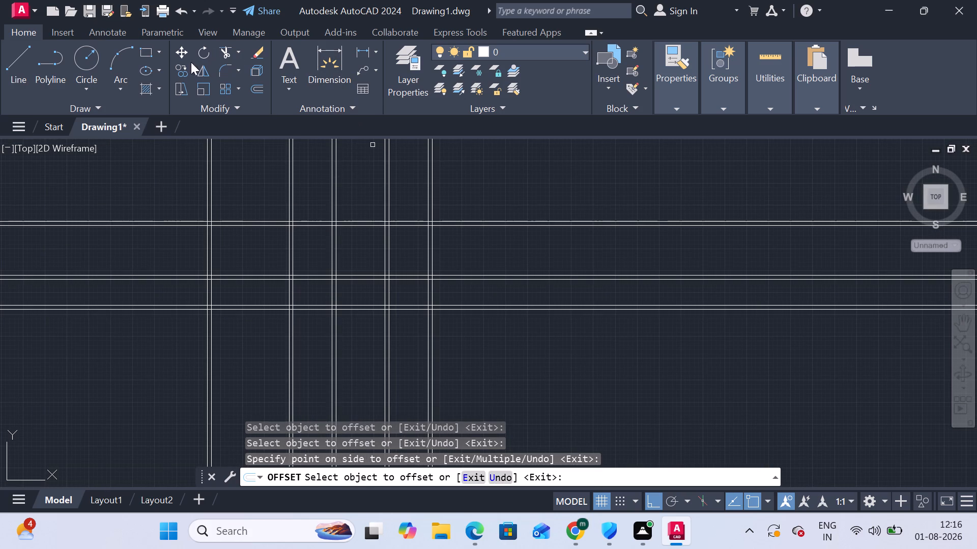
pyautogui.click(224, 47)
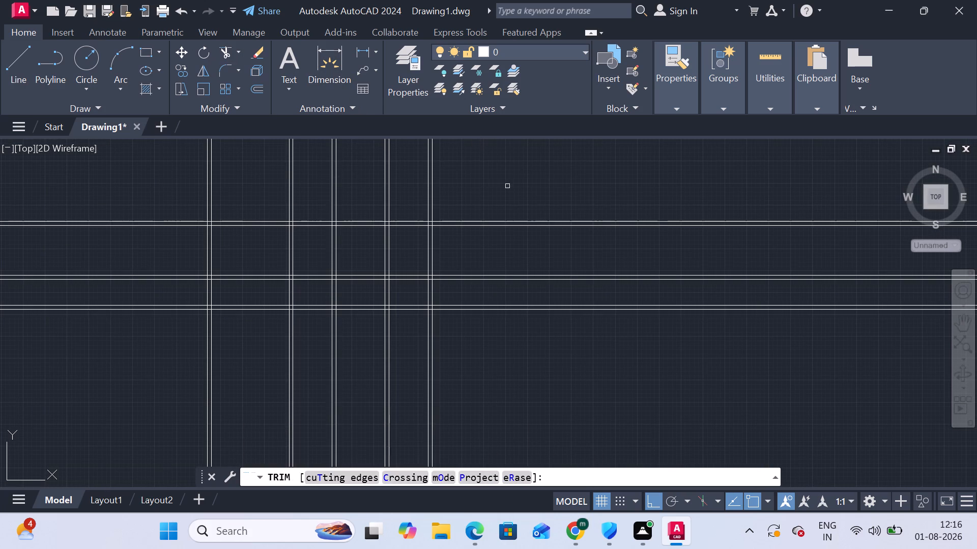
pyautogui.click(508, 189)
pyautogui.click(177, 164)
pyautogui.click(170, 170)
pyautogui.click(111, 349)
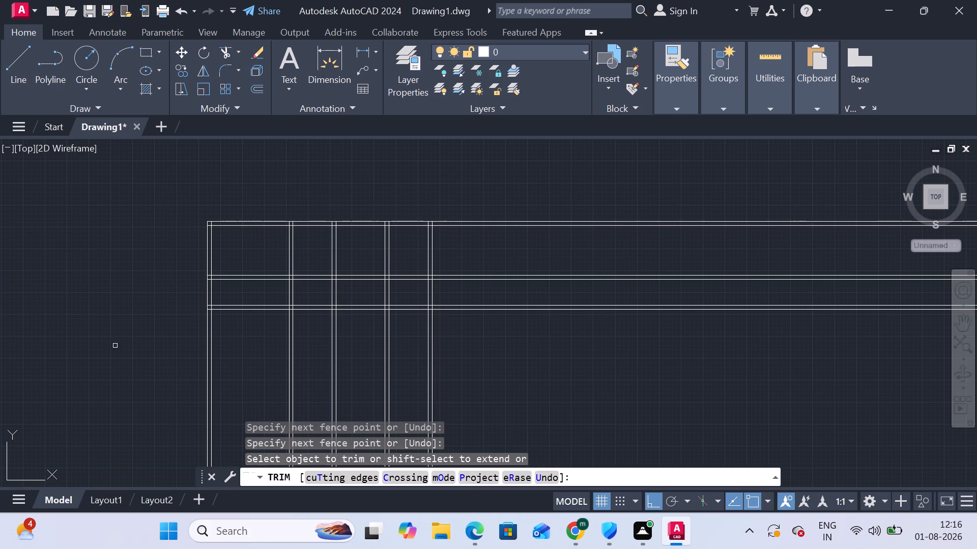
# Trim the three horizontal line pairs where they extend past the rightmost vertical line.
pyautogui.moveTo(269, 338); pyautogui.dragTo(247, 298, button='middle')
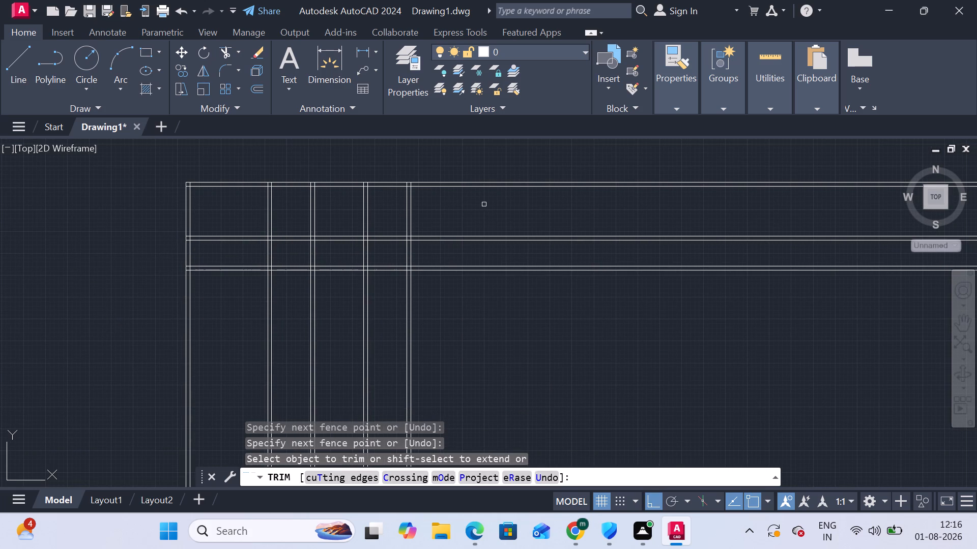
pyautogui.moveTo(470, 159); pyautogui.dragTo(470, 166)
pyautogui.click(495, 318)
# Trim the middle horizontal line pair between the first and second vertical pairs, including its stubs inside the leftmost wall.
pyautogui.scroll(1, 222, 301)
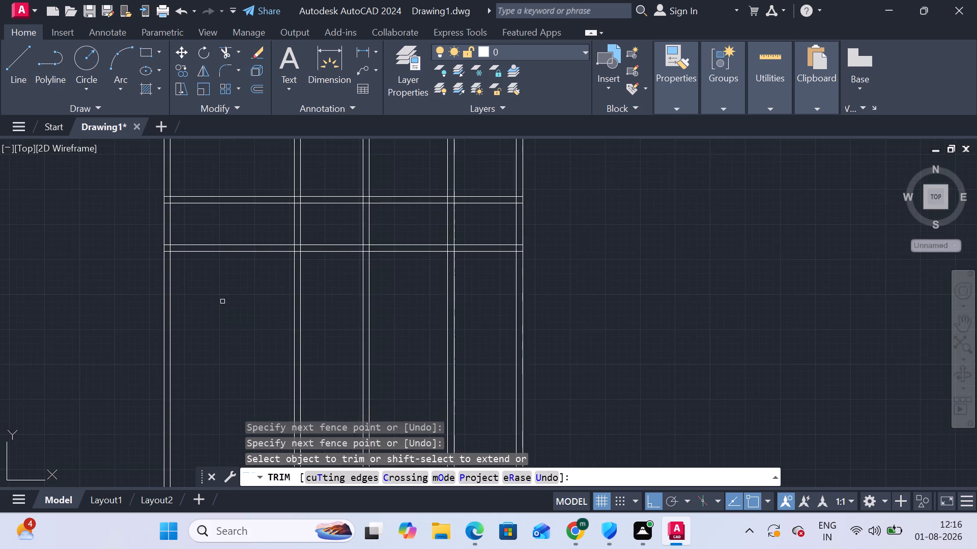
pyautogui.moveTo(223, 303); pyautogui.dragTo(166, 330, button='middle')
pyautogui.click(186, 184)
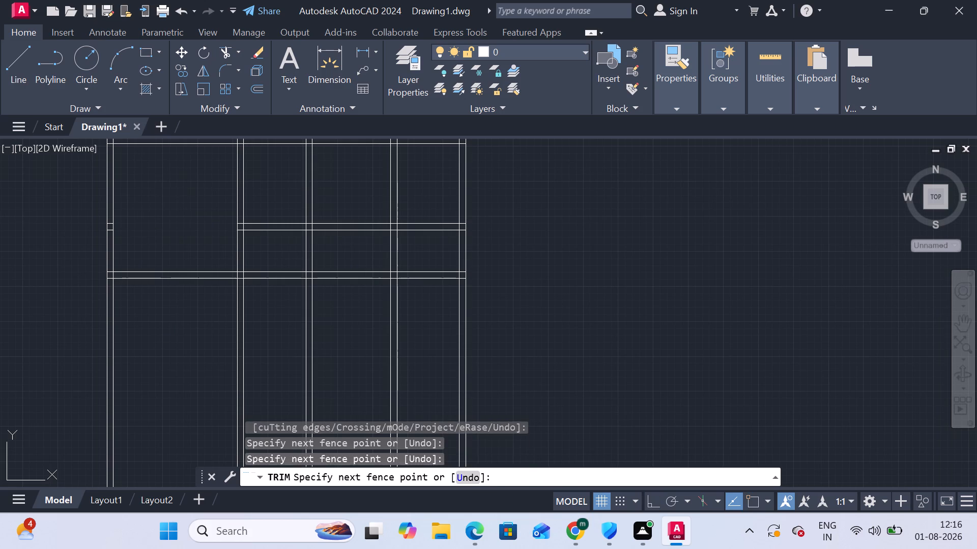
pyautogui.click(171, 250)
pyautogui.scroll(4, 96, 236)
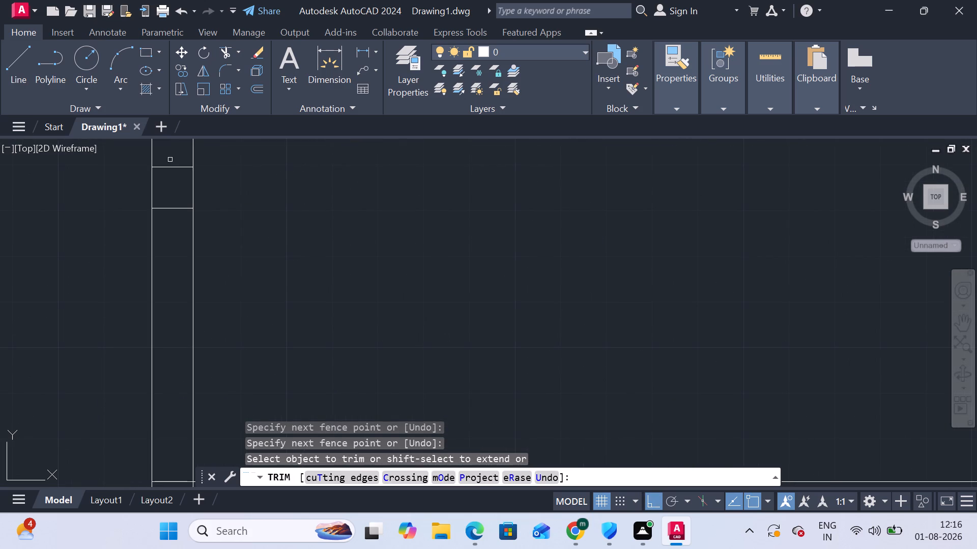
pyautogui.click(170, 159)
pyautogui.click(165, 224)
# Trim the lowest horizontal line pair between the third and fourth and between the fourth and fifth vertical pairs.
pyautogui.scroll(-3, 324, 265)
pyautogui.moveTo(424, 259); pyautogui.dragTo(187, 261, button='middle')
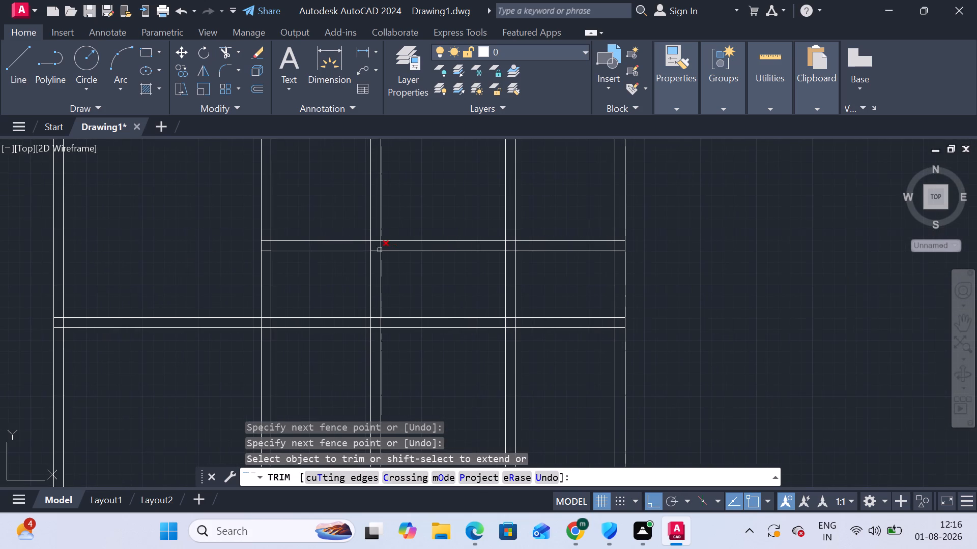
pyautogui.scroll(-2, 327, 217)
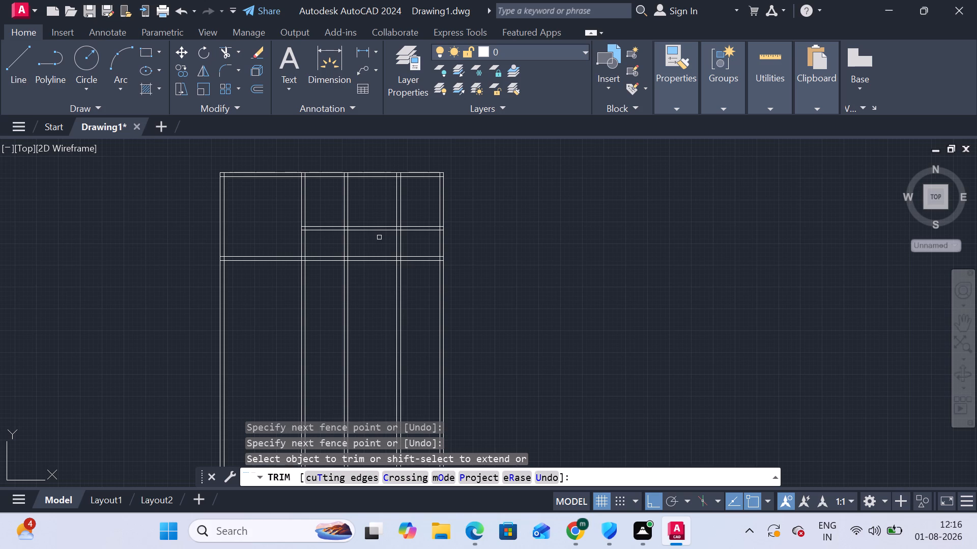
pyautogui.click(390, 238)
pyautogui.click(382, 286)
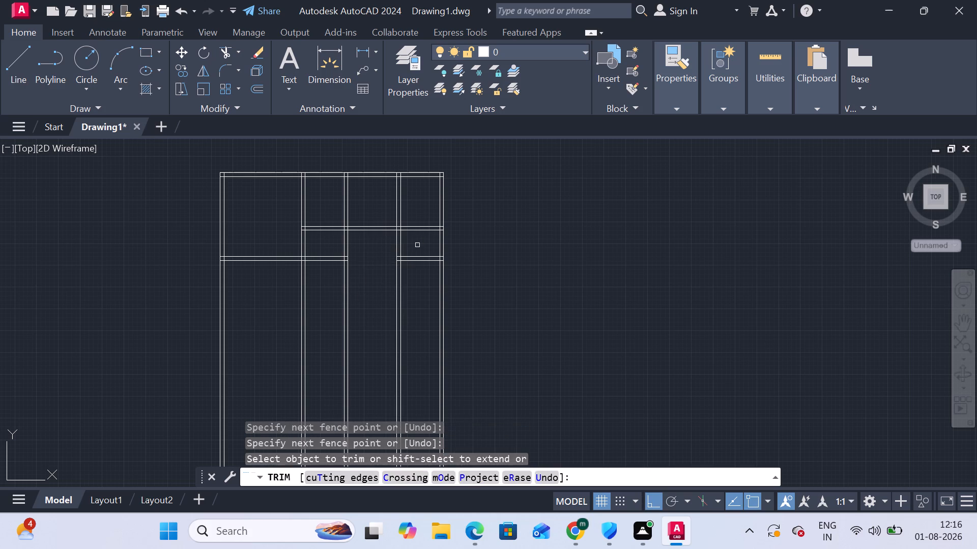
pyautogui.click(418, 244)
pyautogui.click(419, 266)
# Trim the leftover stubs of the lowest horizontal pair inside the rightmost wall and inside the fourth vertical pair.
pyautogui.scroll(3, 424, 258)
pyautogui.click(499, 236)
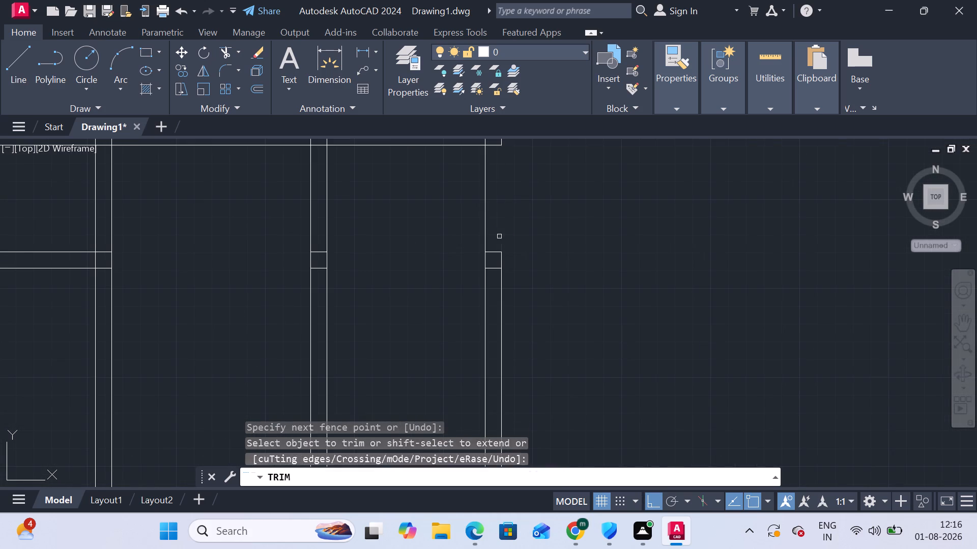
pyautogui.hotkey('ctrl', 'z')
pyautogui.scroll(7, 439, 255)
pyautogui.click(444, 244)
pyautogui.click(452, 432)
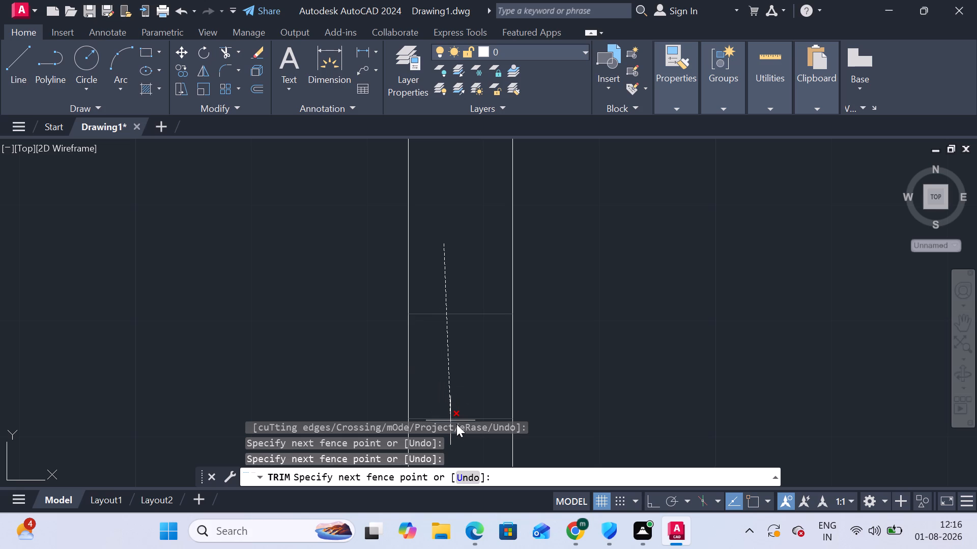
pyautogui.click(451, 453)
pyautogui.scroll(-3, 447, 419)
pyautogui.moveTo(438, 411); pyautogui.dragTo(523, 331, button='middle')
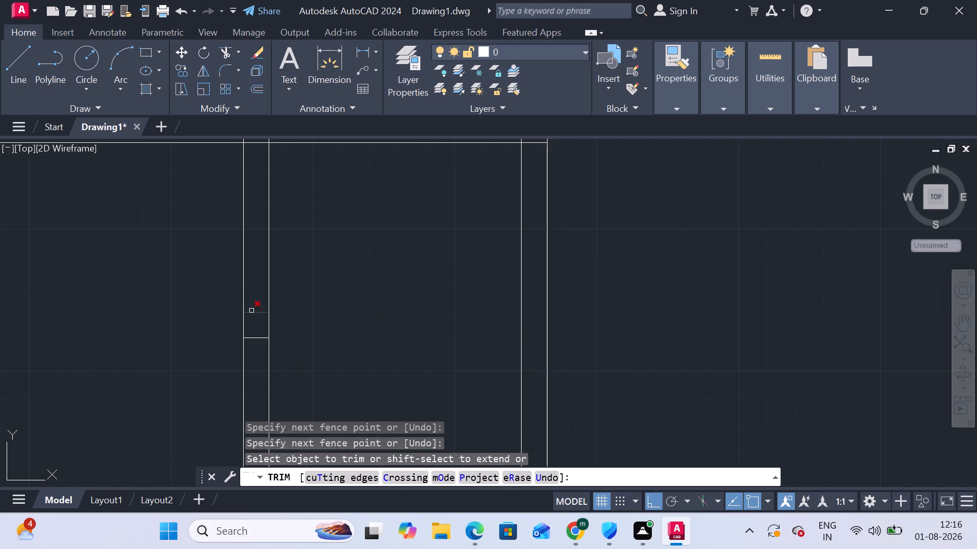
pyautogui.click(256, 290)
pyautogui.click(254, 368)
pyautogui.scroll(-4, 248, 363)
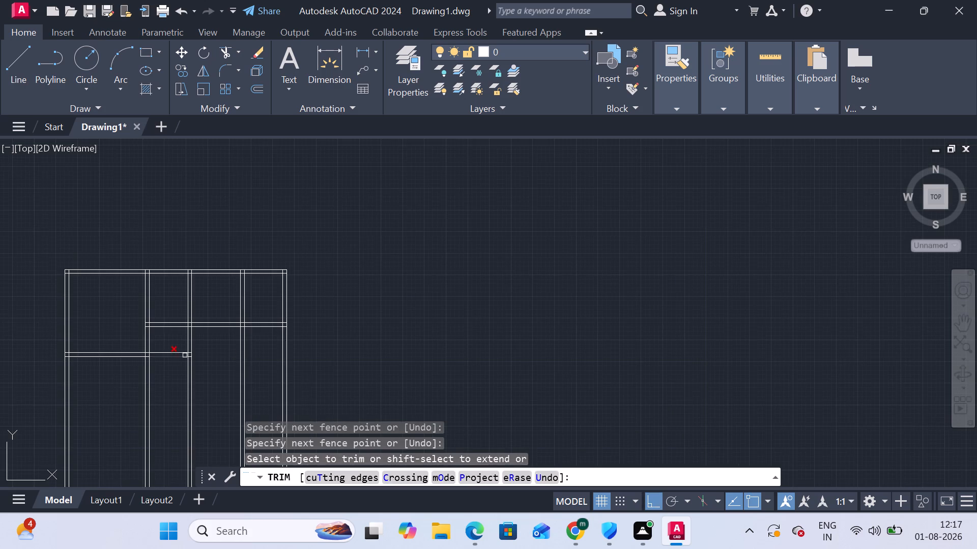
pyautogui.scroll(3, 167, 351)
pyautogui.scroll(-2, 239, 395)
pyautogui.moveTo(239, 384); pyautogui.dragTo(288, 329, button='middle')
pyautogui.moveTo(291, 353); pyautogui.dragTo(318, 313, button='middle')
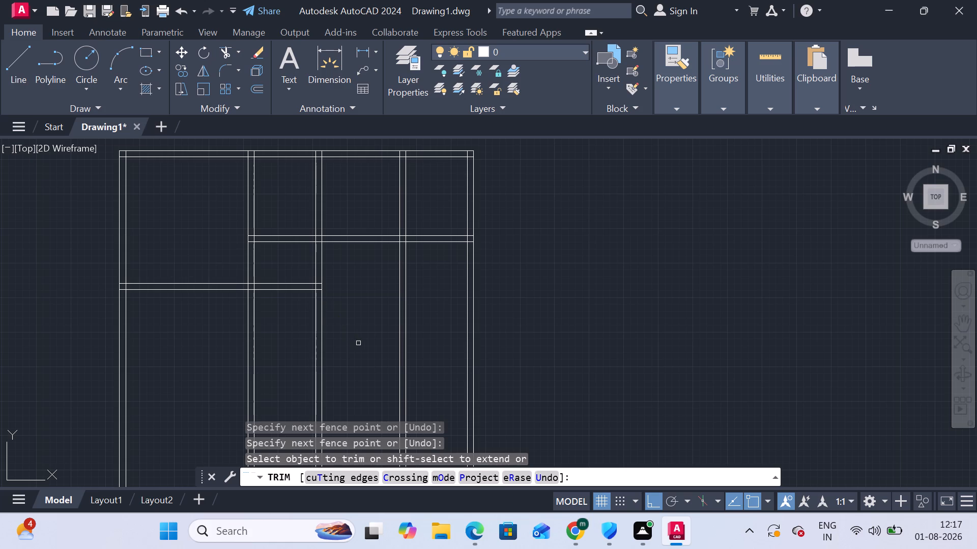
pyautogui.moveTo(387, 343); pyautogui.dragTo(331, 303, button='middle')
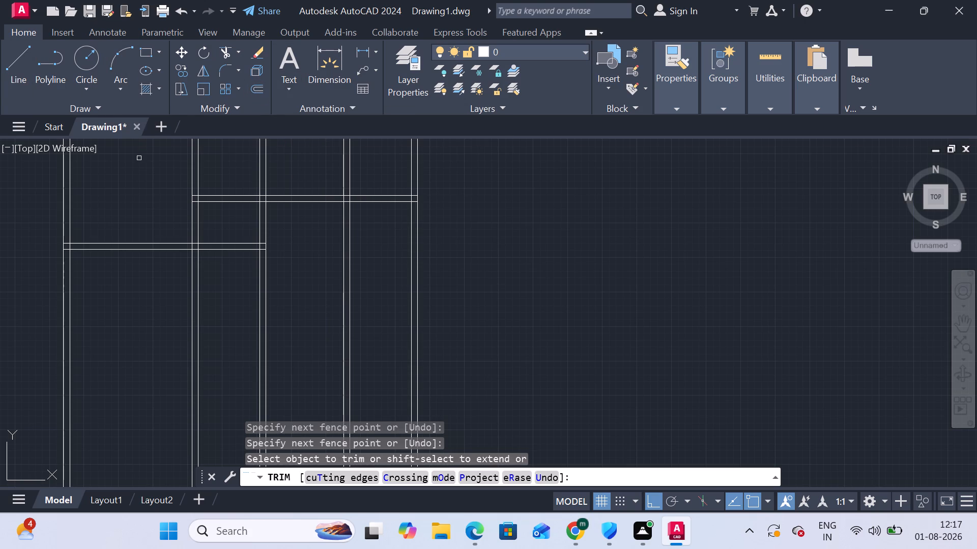
pyautogui.press('Escape')
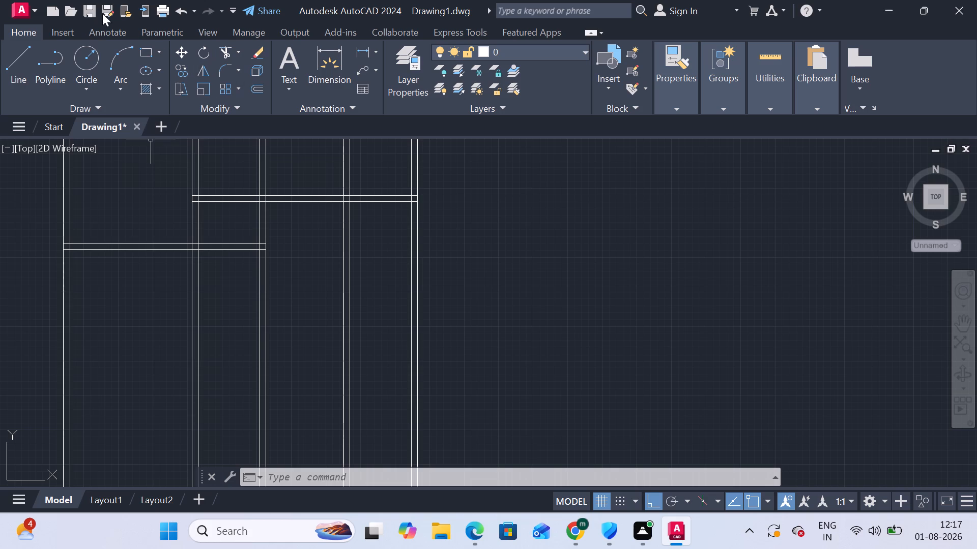
# Draw a 13'3" horizontal line leftward, starting 19'8" below the middle horizontal pair's lower line on the rightmost wall's inner line, using tracking.
pyautogui.click(31, 50)
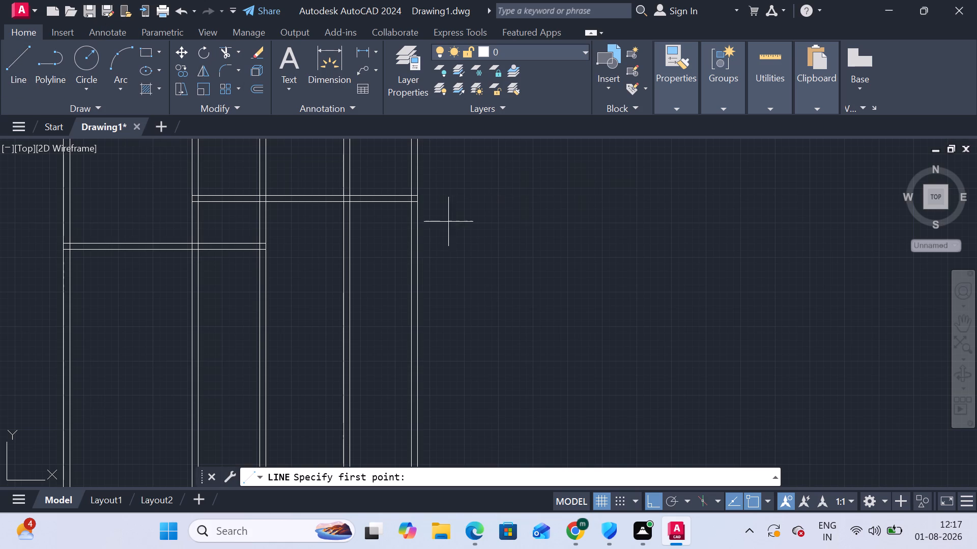
pyautogui.click(18, 54)
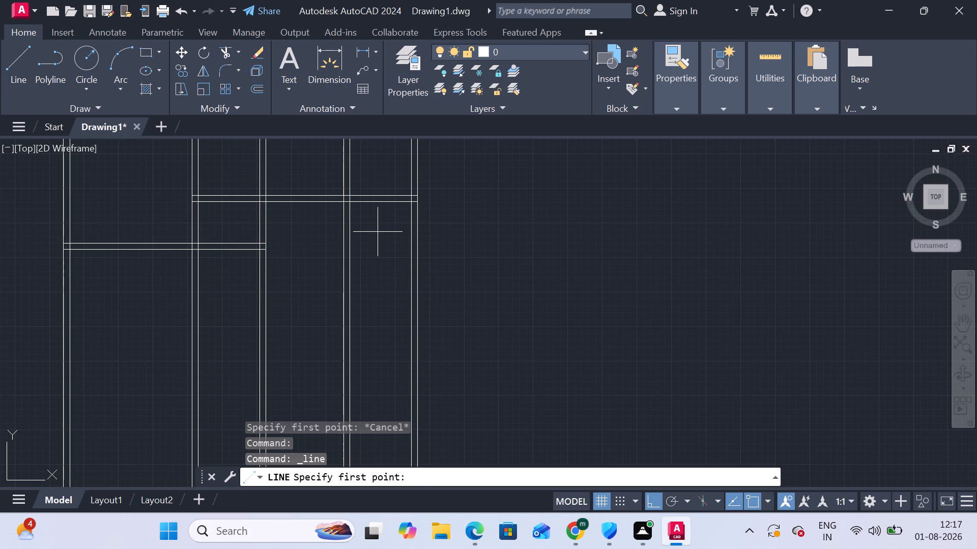
pyautogui.write('tk')
pyautogui.press('Return')
pyautogui.scroll(2, 406, 218)
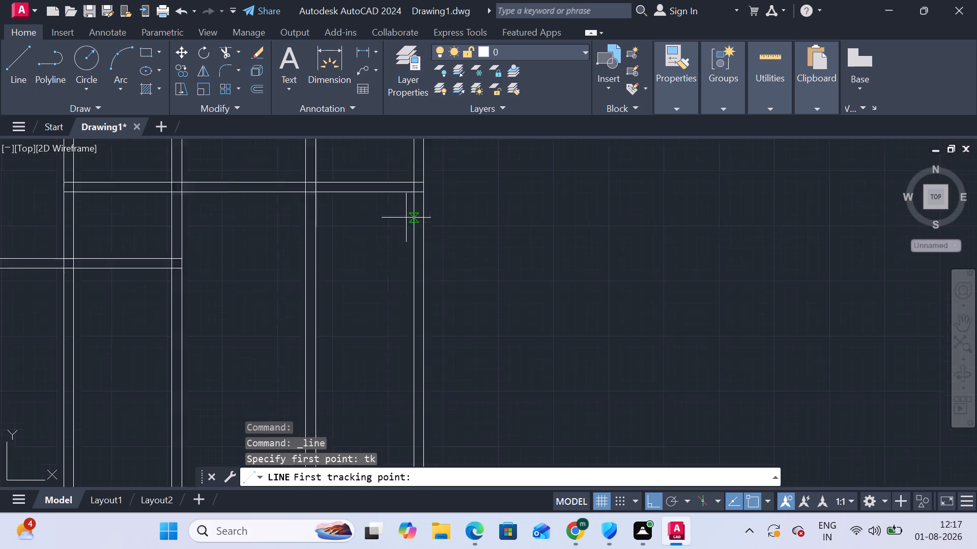
pyautogui.scroll(4, 406, 218)
pyautogui.scroll(-3, 404, 199)
pyautogui.moveTo(425, 153); pyautogui.dragTo(416, 212, button='middle')
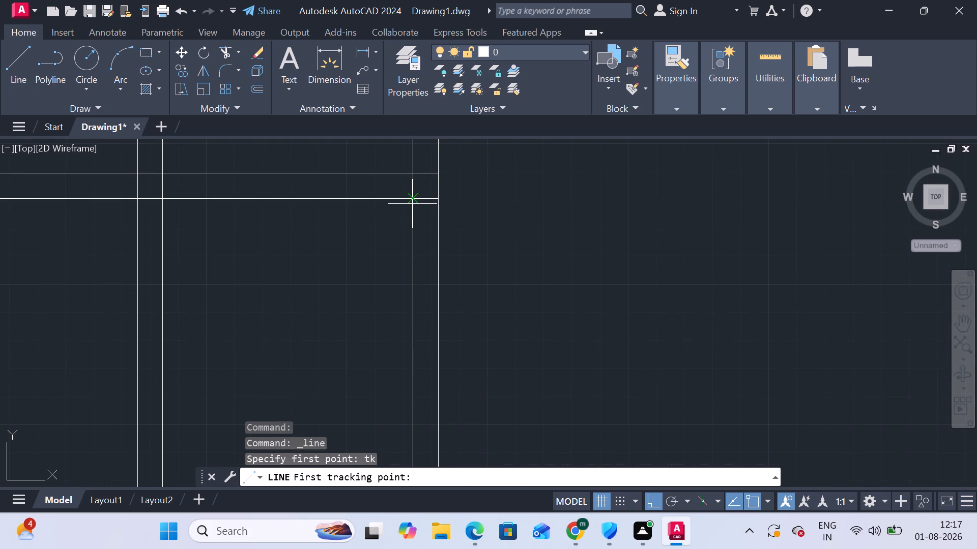
pyautogui.click(412, 200)
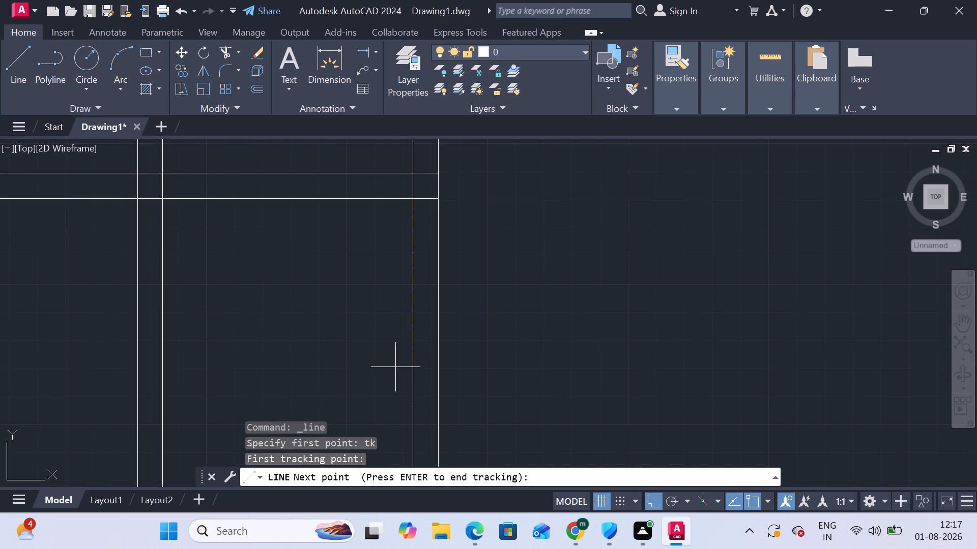
pyautogui.press('1')
pyautogui.write('9\'8"')
pyautogui.press('Return')
pyautogui.scroll(-5, 359, 360)
pyautogui.moveTo(347, 360); pyautogui.dragTo(351, 309, button='middle')
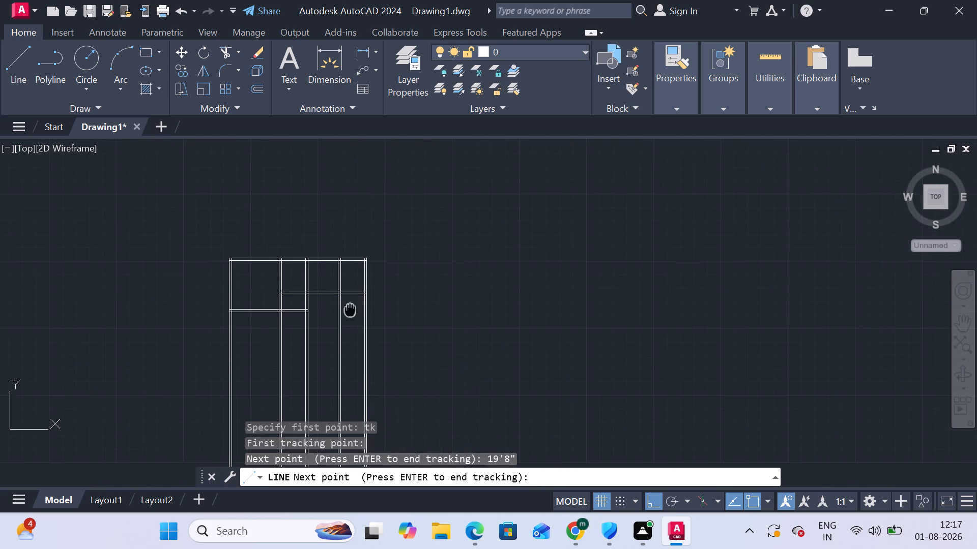
pyautogui.moveTo(351, 309); pyautogui.dragTo(351, 308, button='middle')
pyautogui.rightClick(308, 331)
pyautogui.scroll(5, 305, 361)
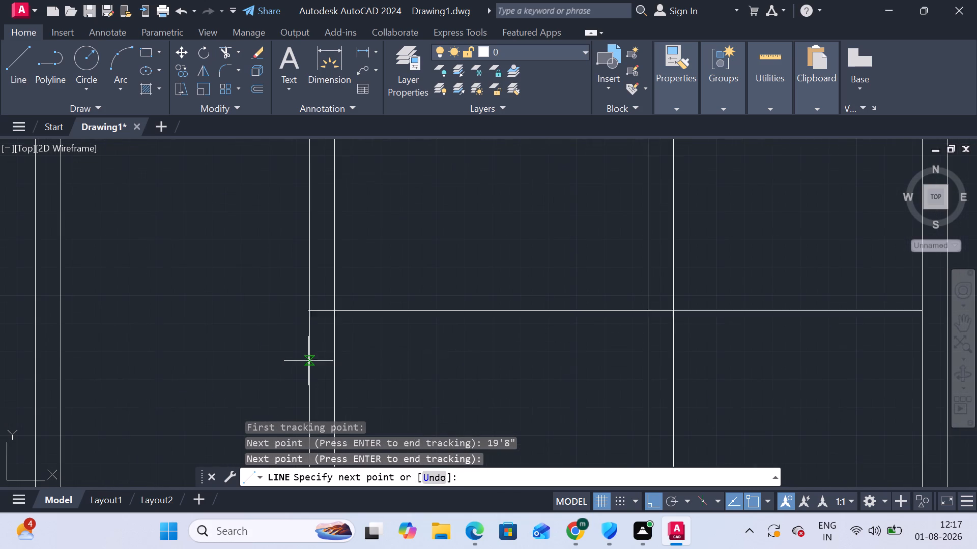
pyautogui.scroll(-2, 303, 334)
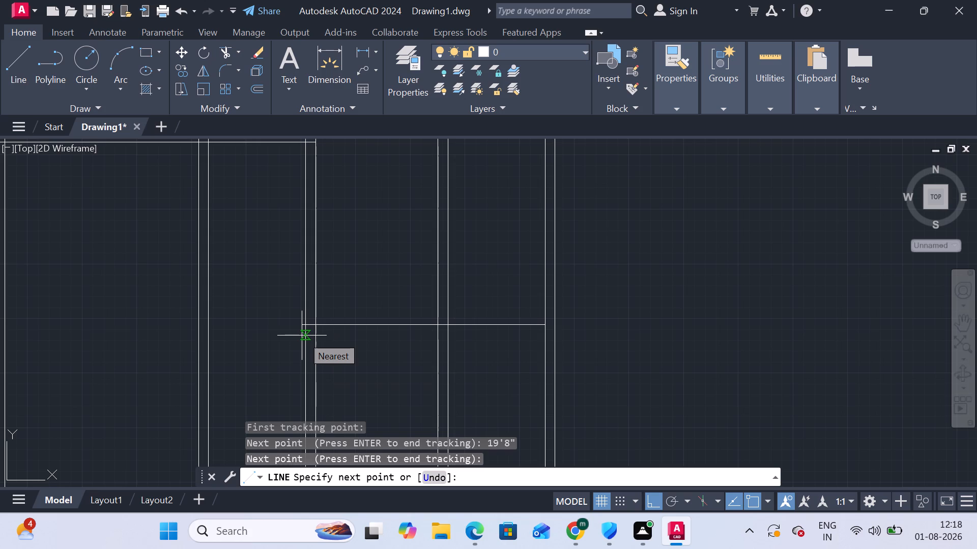
pyautogui.write('13')
pyautogui.write("'3")
pyautogui.write('"\\')
pyautogui.press('Return')
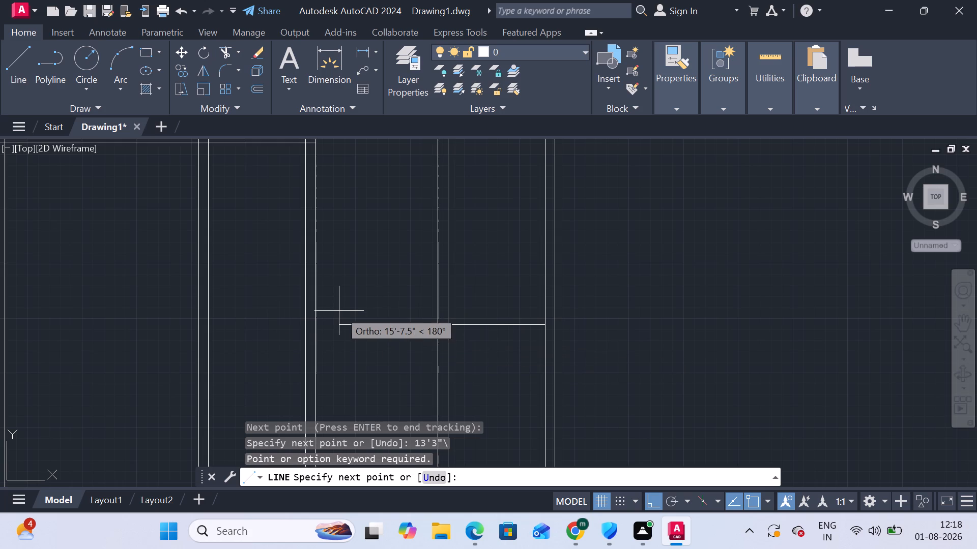
pyautogui.write('13')
pyautogui.press("'")
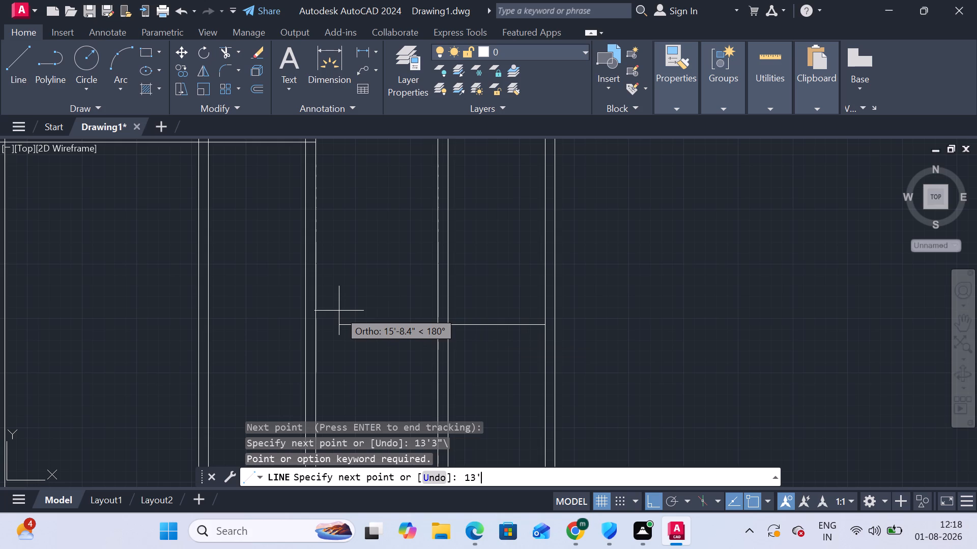
pyautogui.press('3')
pyautogui.hotkey('shift', '"')
pyautogui.press('Return')
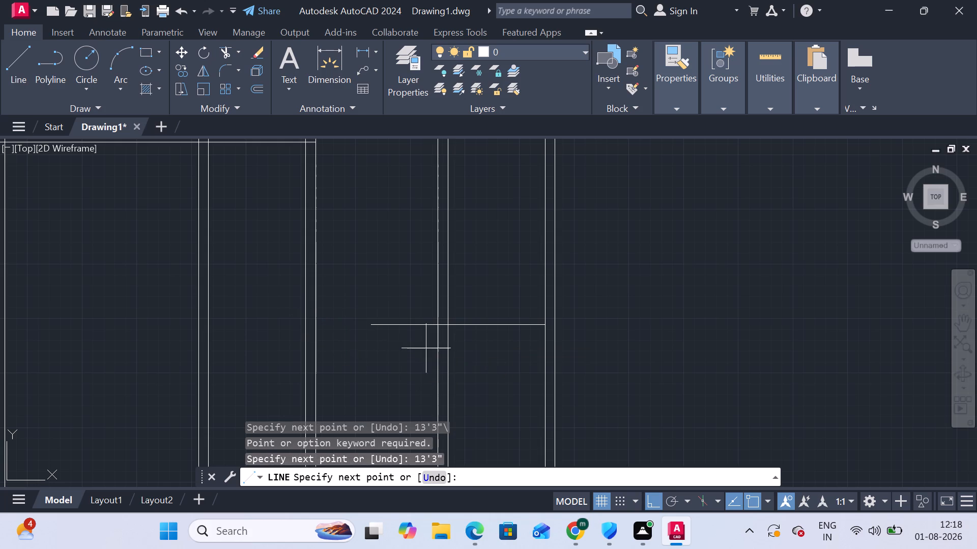
pyautogui.scroll(2, 385, 335)
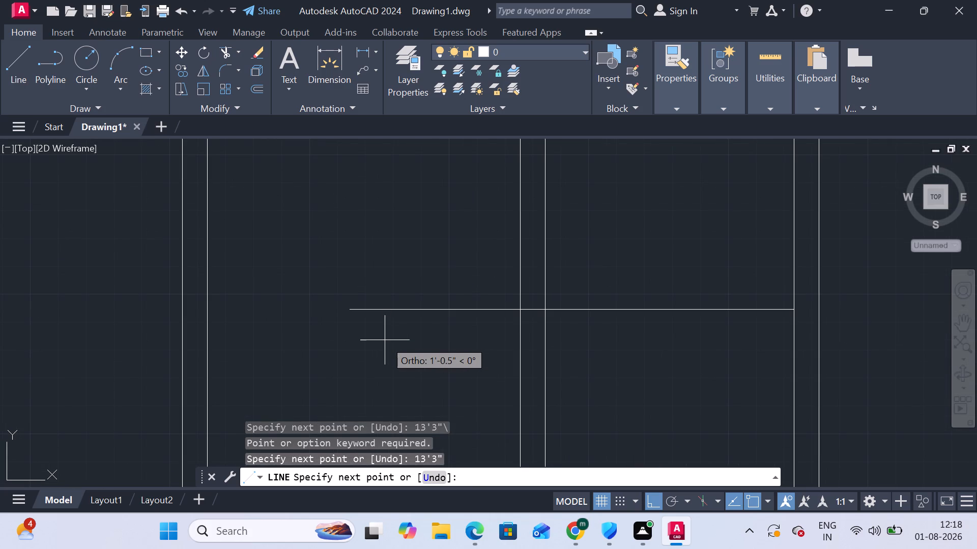
pyautogui.press('Escape')
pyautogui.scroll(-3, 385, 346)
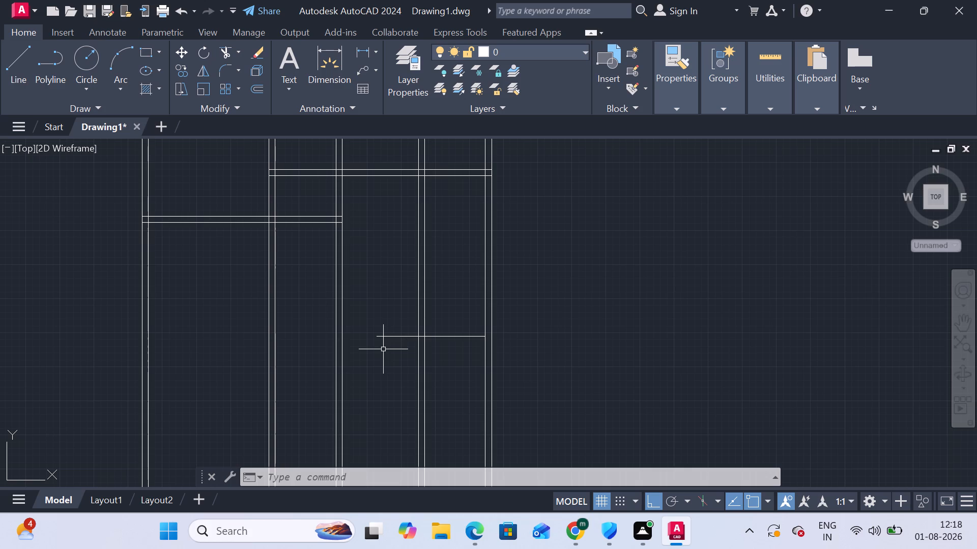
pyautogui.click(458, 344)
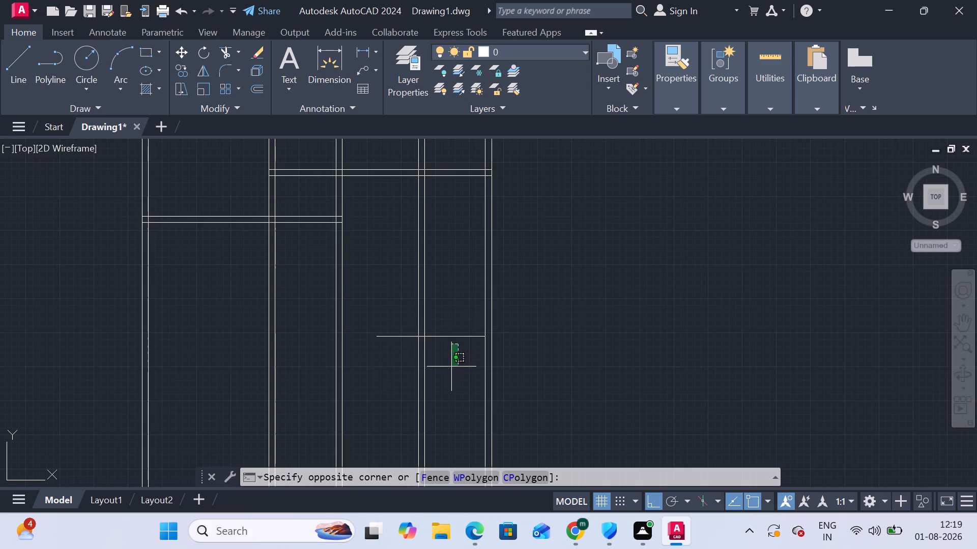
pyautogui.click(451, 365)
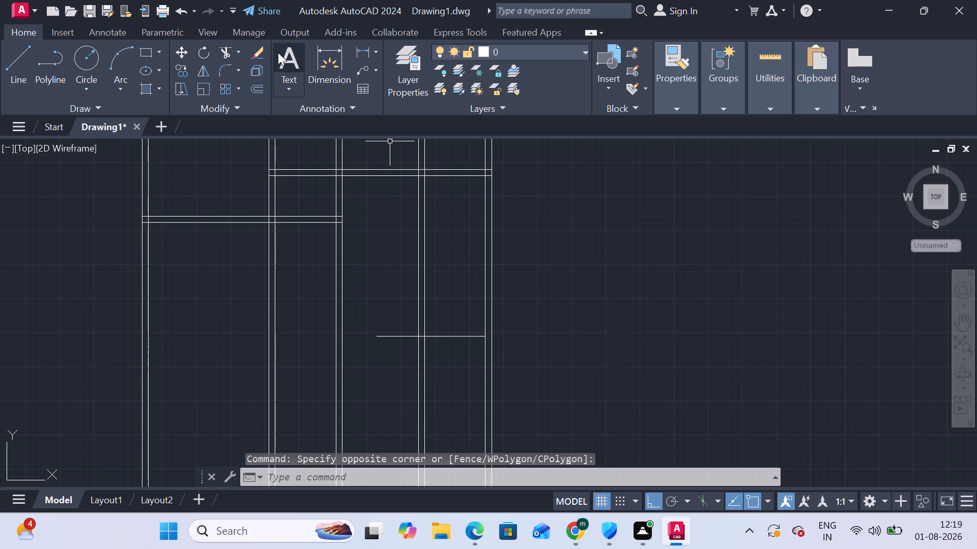
# Draw a 13'3" horizontal line leftward, starting 4' left of the existing 13'3" line's right end, using tracking.
pyautogui.click(15, 55)
pyautogui.scroll(3, 440, 328)
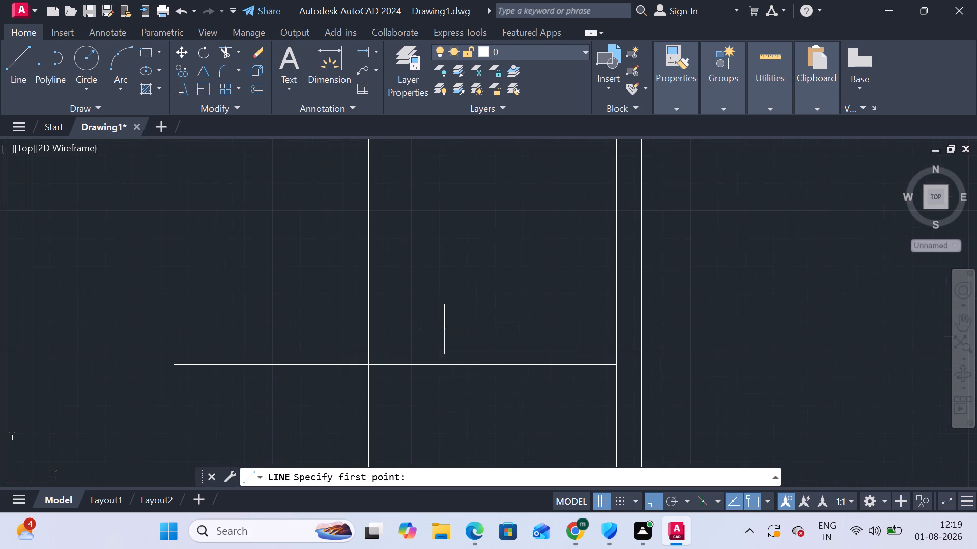
pyautogui.press('t')
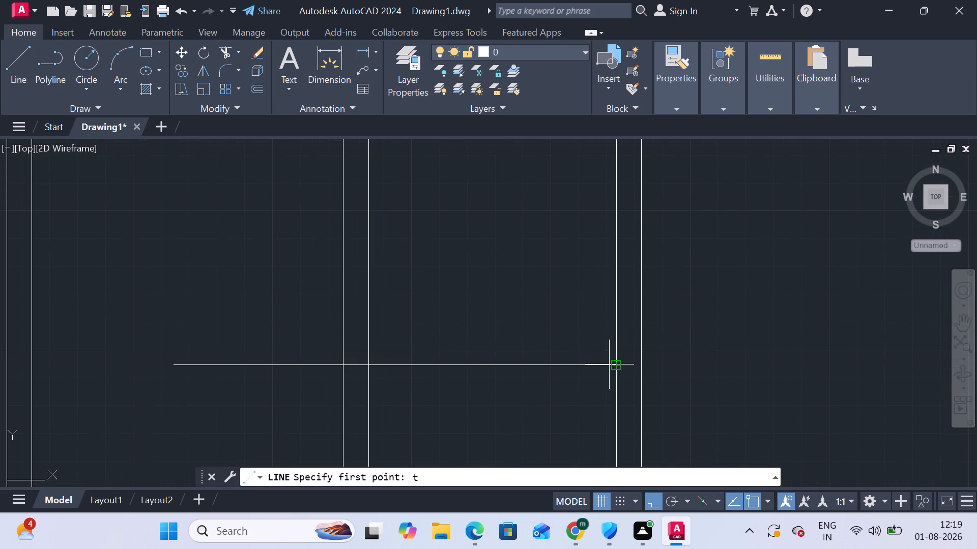
pyautogui.press('k')
pyautogui.press('Return')
pyautogui.click(616, 363)
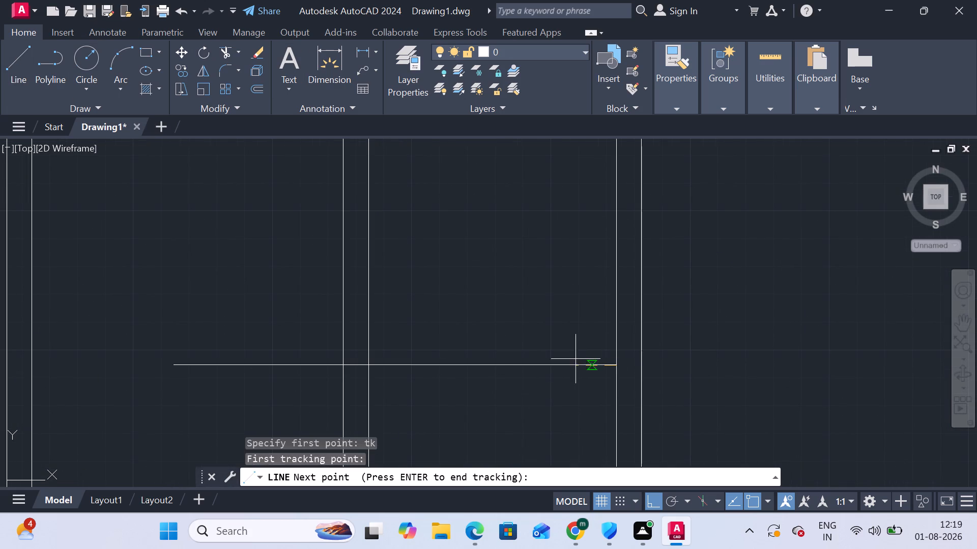
pyautogui.write("4'")
pyautogui.press('Return')
pyautogui.rightClick(281, 323)
pyautogui.press('1')
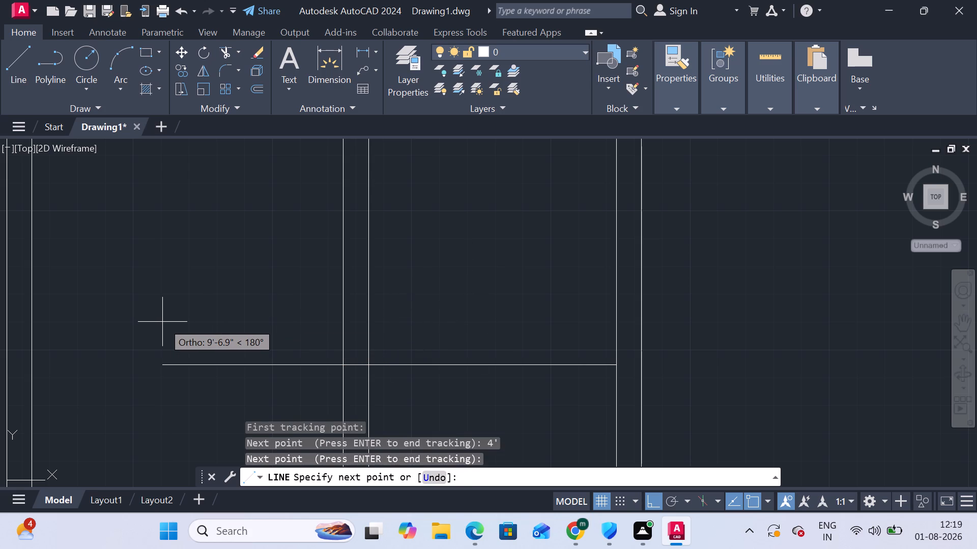
pyautogui.press('3')
pyautogui.write("'3")
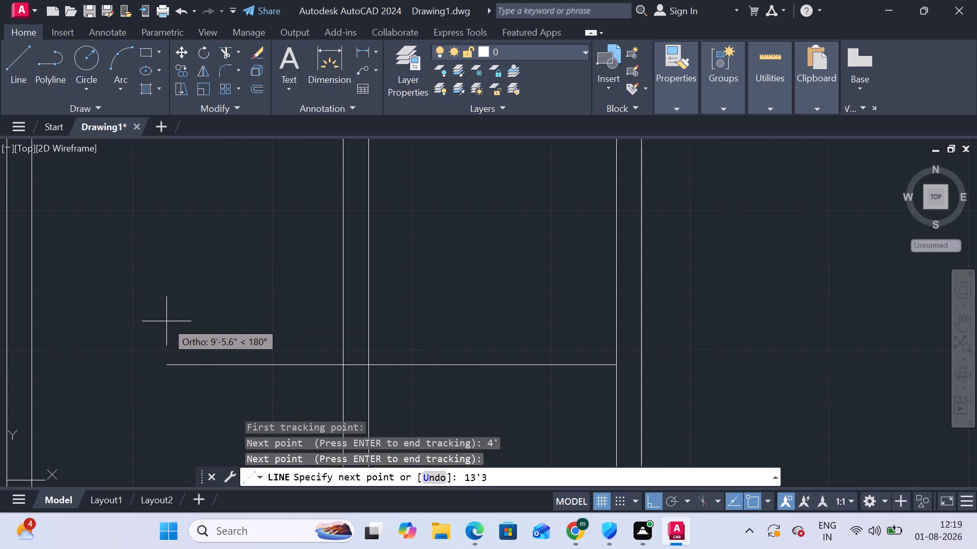
pyautogui.hotkey('shift', '"')
pyautogui.press('Return')
pyautogui.scroll(-3, 178, 318)
pyautogui.moveTo(182, 320); pyautogui.dragTo(206, 285, button='middle')
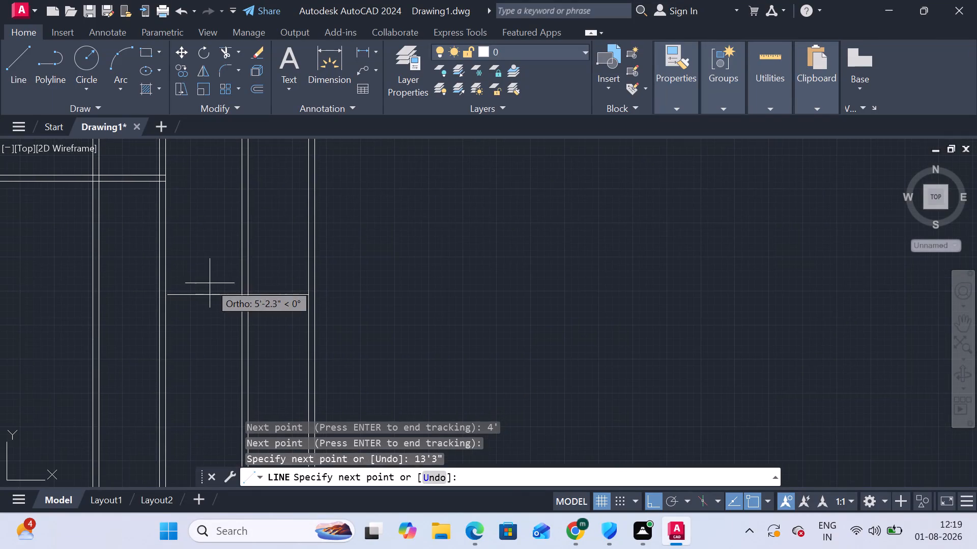
pyautogui.rightClick(227, 284)
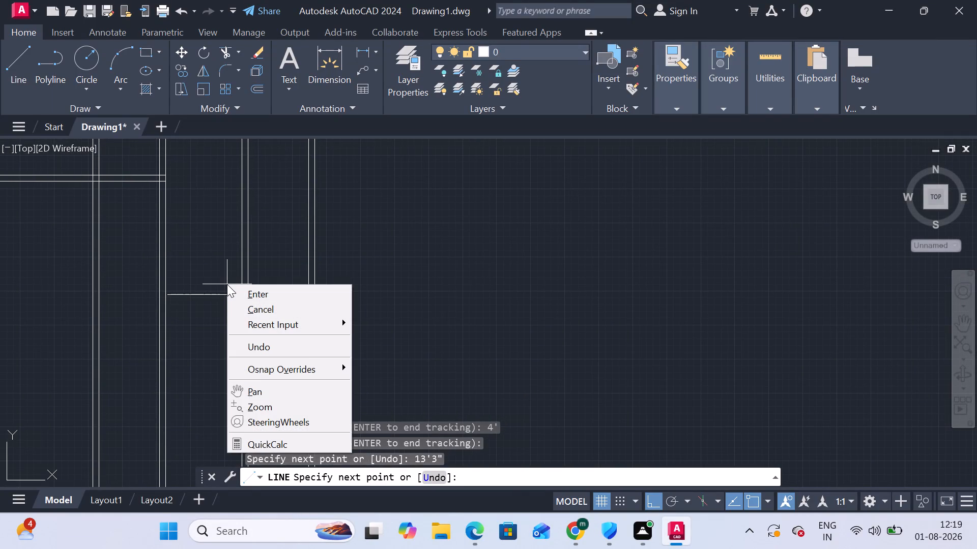
pyautogui.press('Escape')
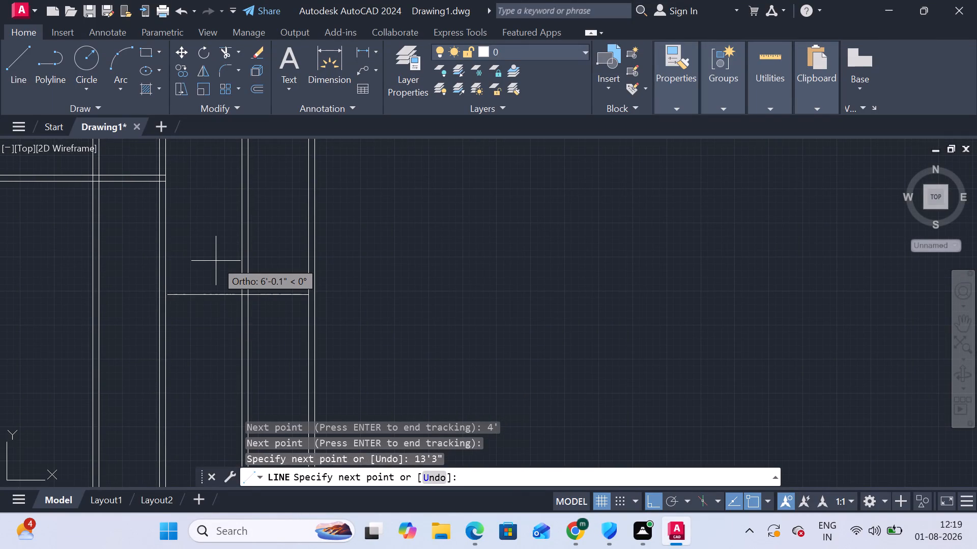
pyautogui.press('Escape')
# Erase the earlier 13'3" horizontal line that starts at the rightmost wall's inner line.
pyautogui.click(222, 260)
pyautogui.click(358, 322)
pyautogui.click(349, 310)
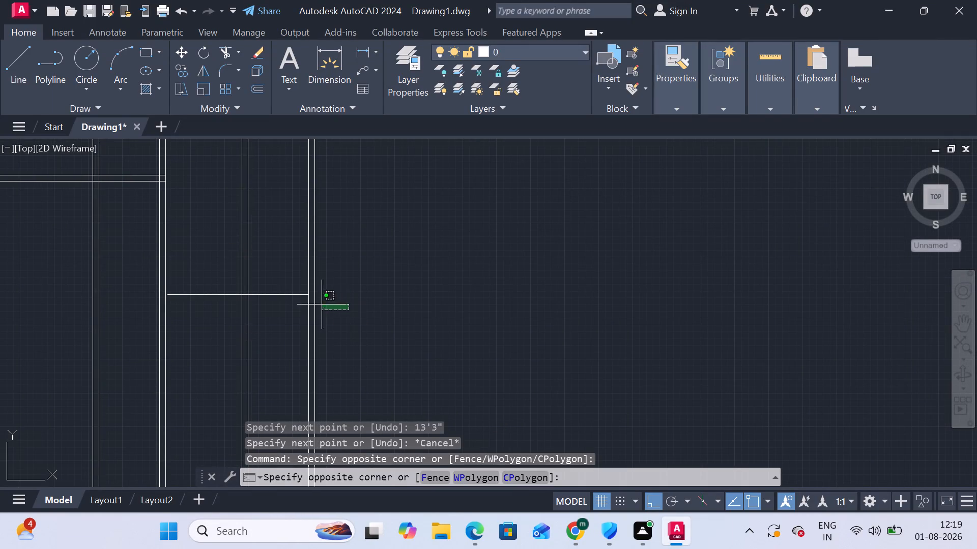
pyautogui.click(451, 271)
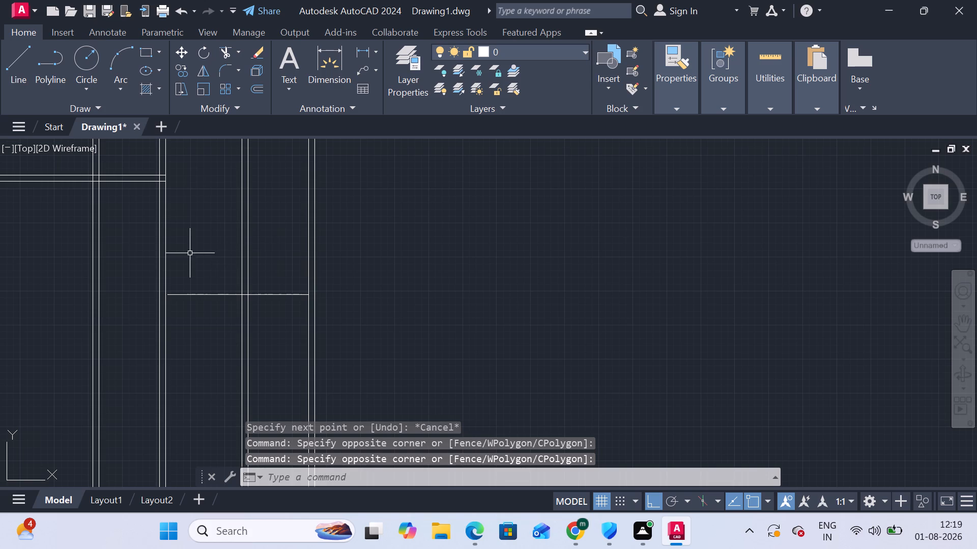
pyautogui.click(188, 267)
pyautogui.click(389, 319)
pyautogui.press('Delete')
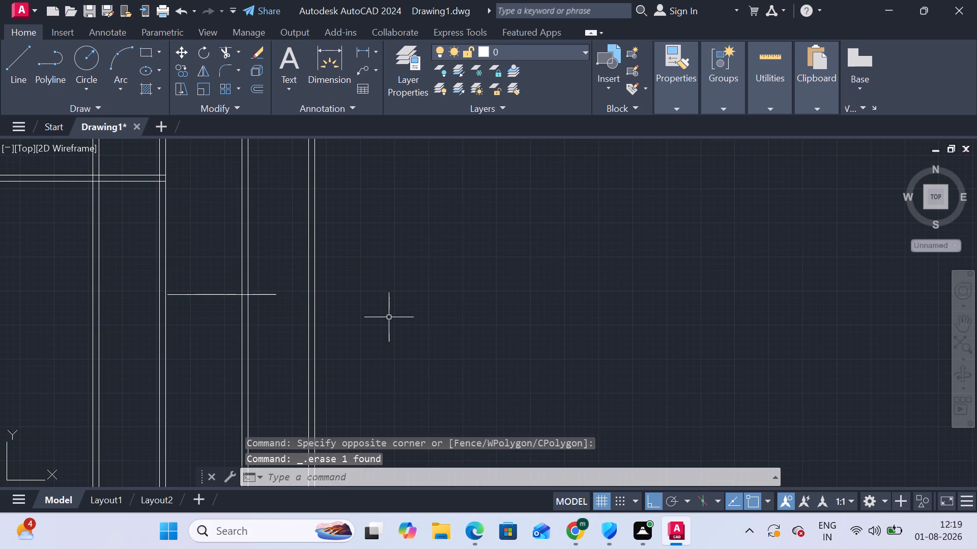
# Extend the remaining horizontal line's left end to the right-hand line of the third vertical pair.
pyautogui.scroll(5, 172, 314)
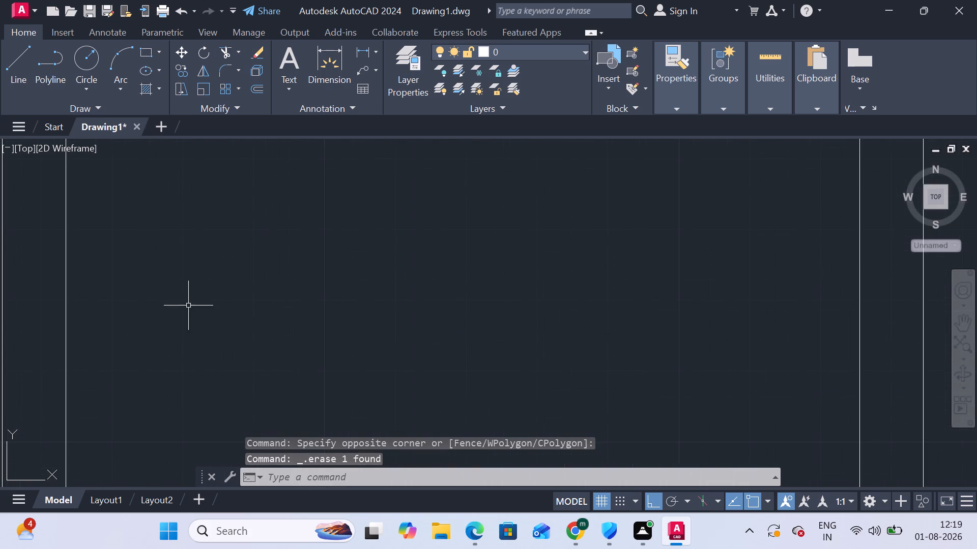
pyautogui.moveTo(197, 331); pyautogui.dragTo(266, 449, button='middle')
pyautogui.scroll(-3, 267, 444)
pyautogui.scroll(-2, 275, 382)
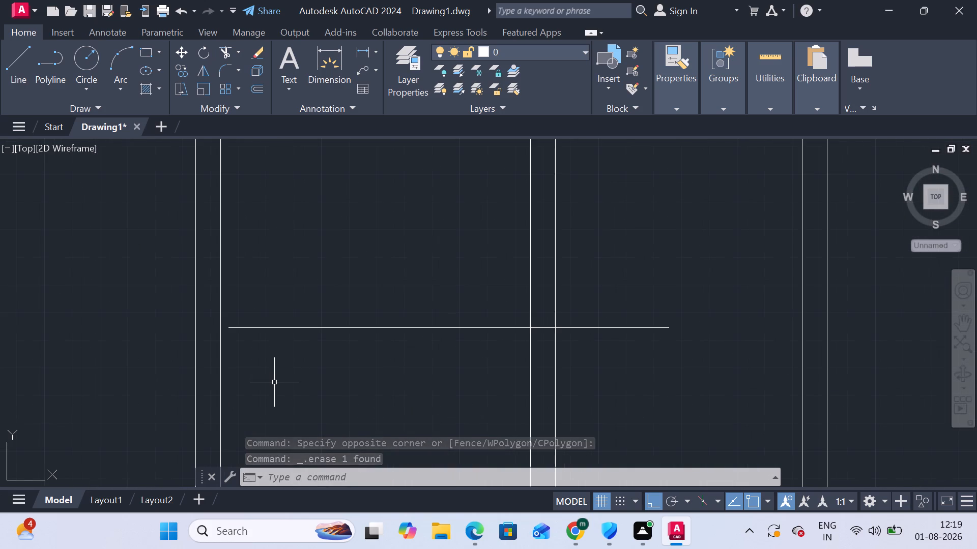
pyautogui.click(219, 52)
pyautogui.keyDown('shift'); pyautogui.moveTo(292, 351); pyautogui.dragTo(291, 345); pyautogui.keyUp('shift')
pyautogui.keyDown('shift'); pyautogui.click(293, 289); pyautogui.keyUp('shift')
pyautogui.press('Escape')
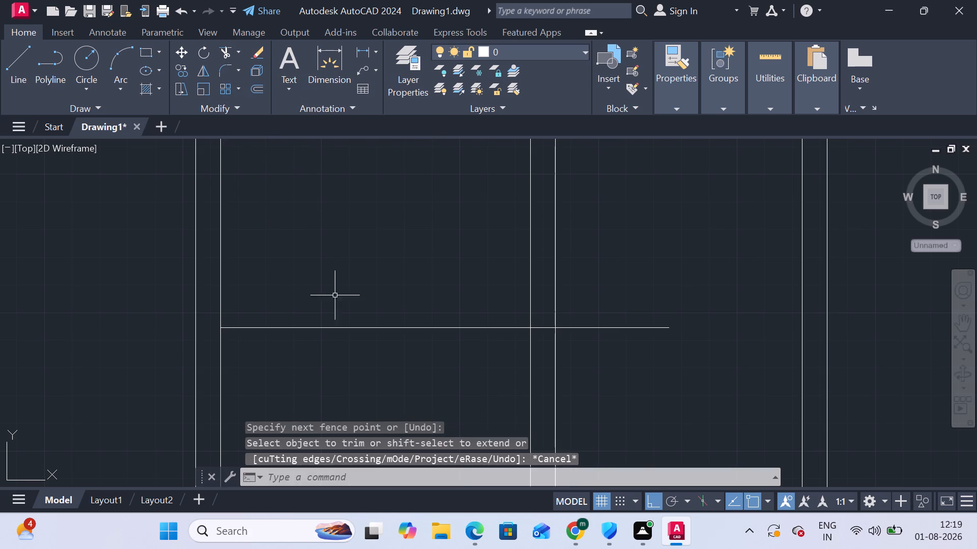
# Draw a vertical line from the horizontal line's right end up to the lower line of the middle horizontal pair.
pyautogui.scroll(-2, 404, 352)
pyautogui.moveTo(536, 398); pyautogui.dragTo(521, 286, button='middle')
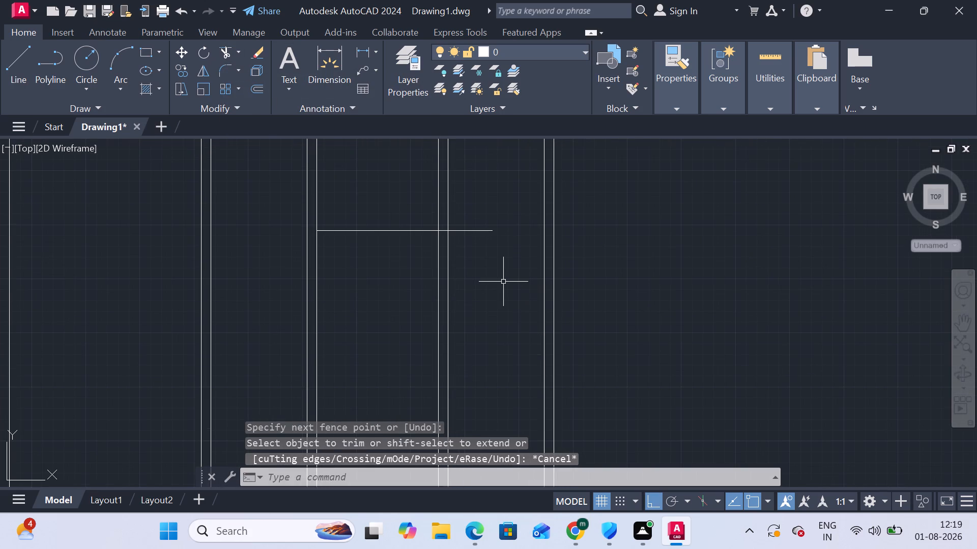
pyautogui.moveTo(503, 279); pyautogui.dragTo(500, 399, button='middle')
pyautogui.scroll(-1, 502, 351)
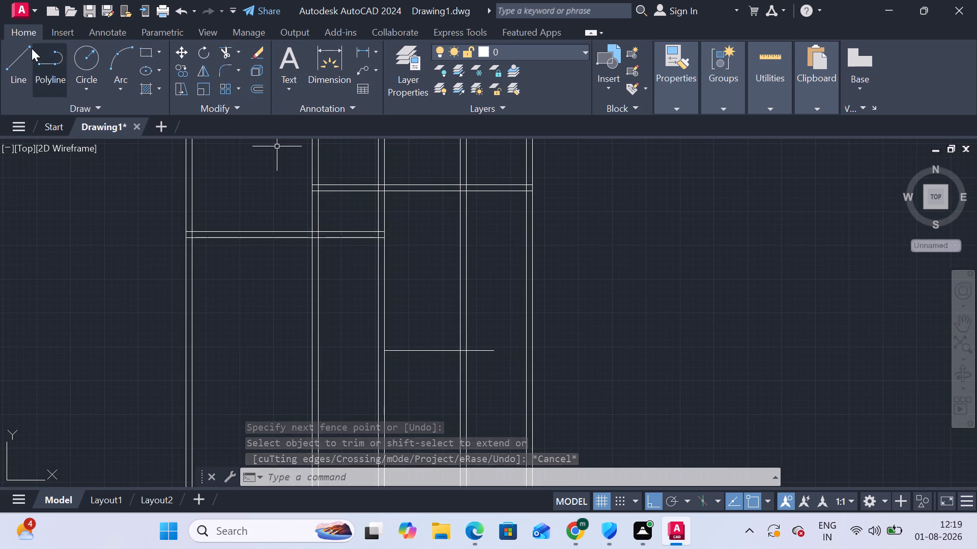
pyautogui.click(25, 47)
pyautogui.scroll(2, 510, 352)
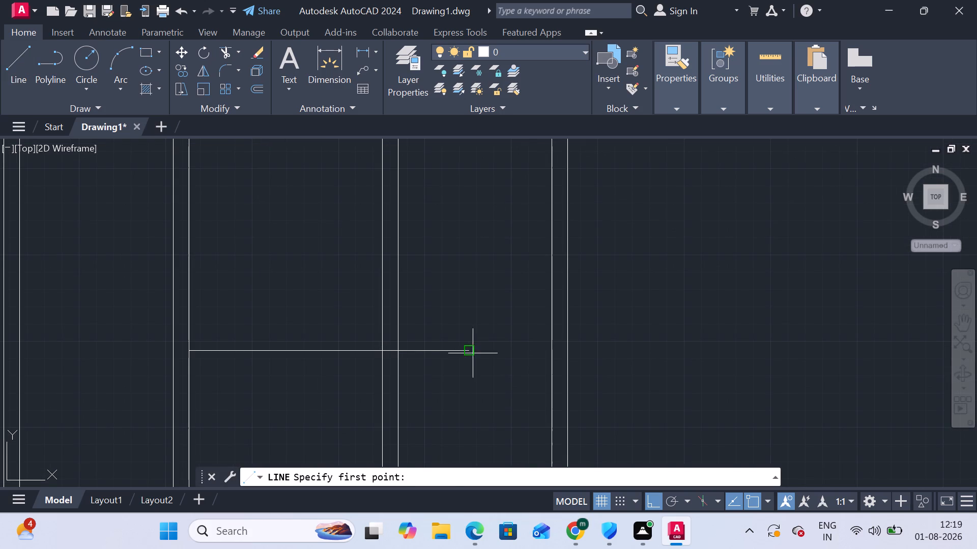
pyautogui.click(469, 353)
pyautogui.scroll(-3, 461, 230)
pyautogui.moveTo(462, 239); pyautogui.dragTo(463, 349, button='middle')
pyautogui.scroll(3, 463, 267)
pyautogui.click(464, 279)
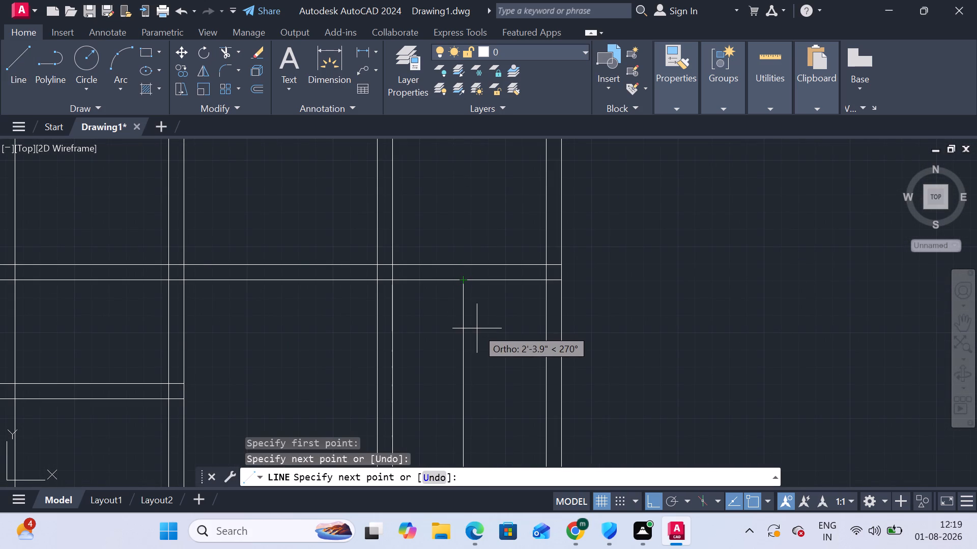
pyautogui.press('Escape')
# Draw a horizontal line from the rightmost wall's inner line to the third vertical pair, tracked 14'9" below the new vertical line's lower end.
pyautogui.scroll(-4, 485, 363)
pyautogui.moveTo(477, 359); pyautogui.dragTo(493, 255, button='middle')
pyautogui.scroll(2, 499, 319)
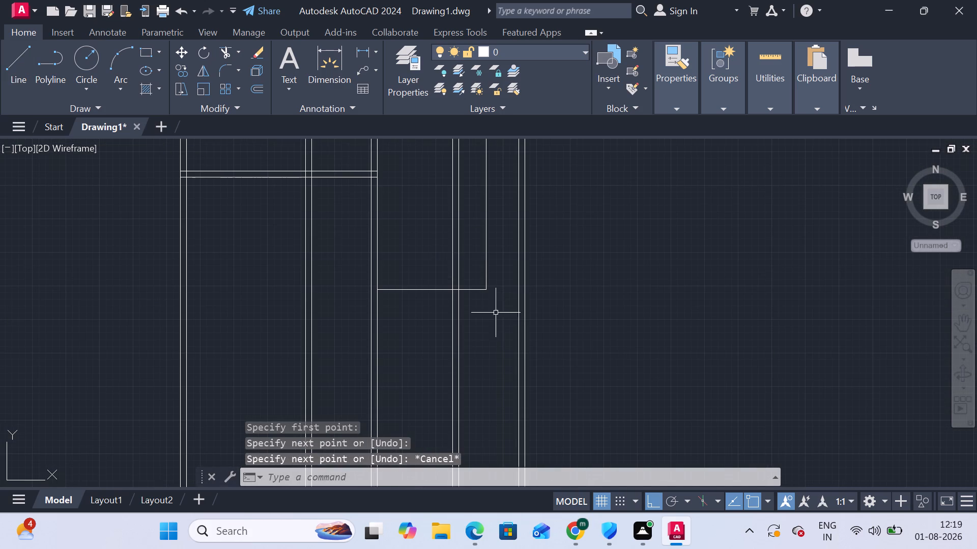
pyautogui.click(26, 55)
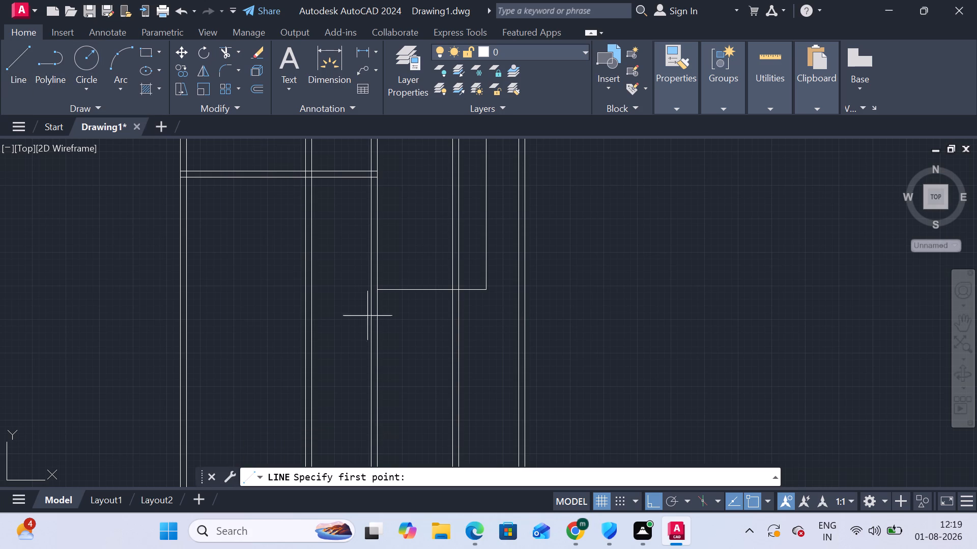
pyautogui.scroll(1, 477, 312)
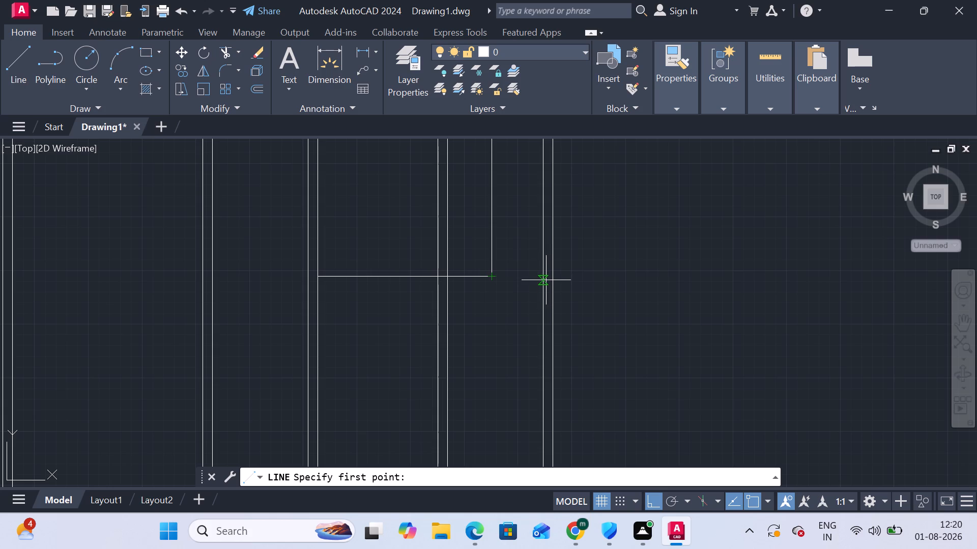
pyautogui.scroll(1, 546, 281)
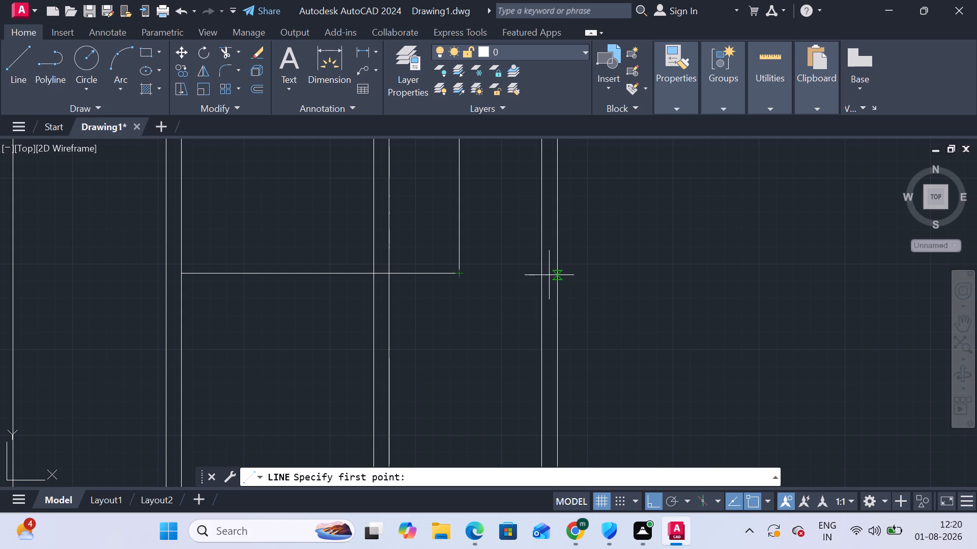
pyautogui.scroll(1, 540, 276)
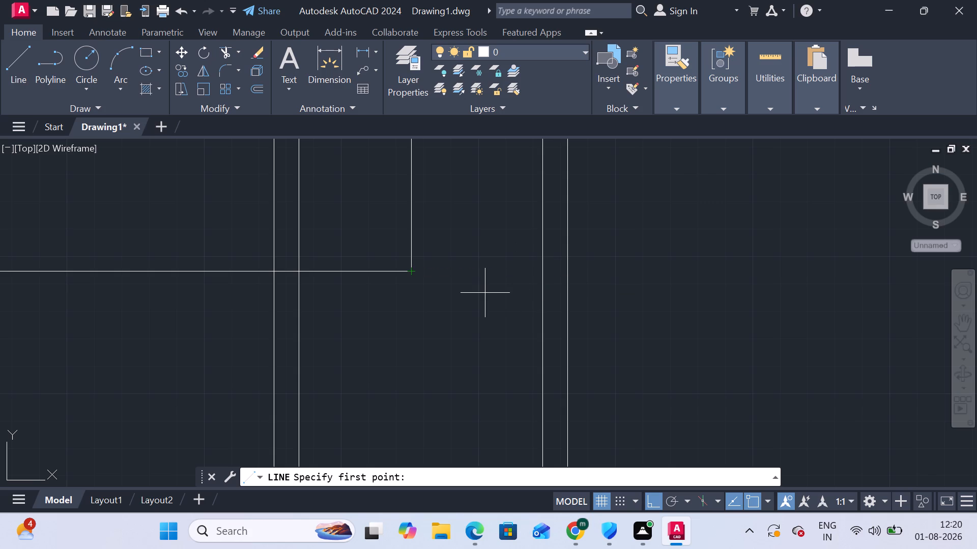
pyautogui.write('tk')
pyautogui.press('Return')
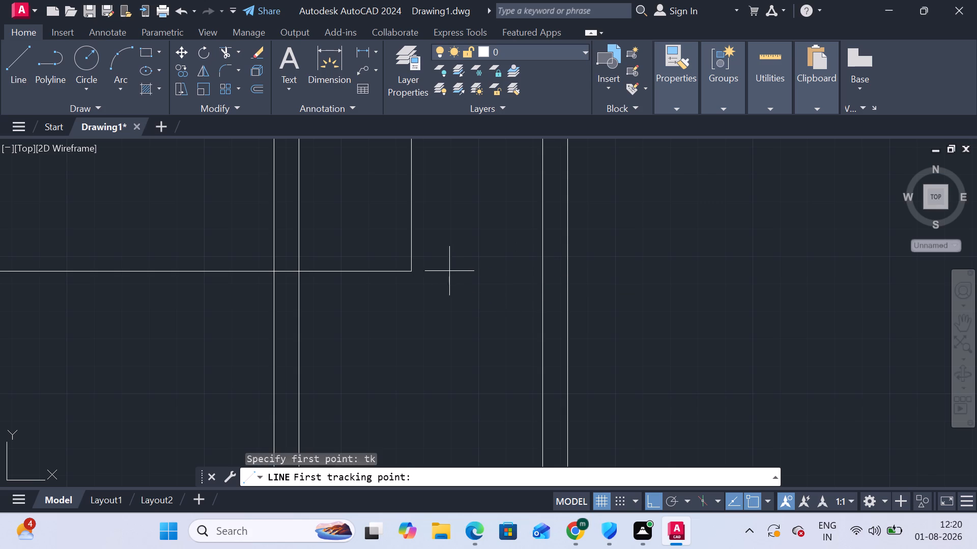
pyautogui.click(407, 273)
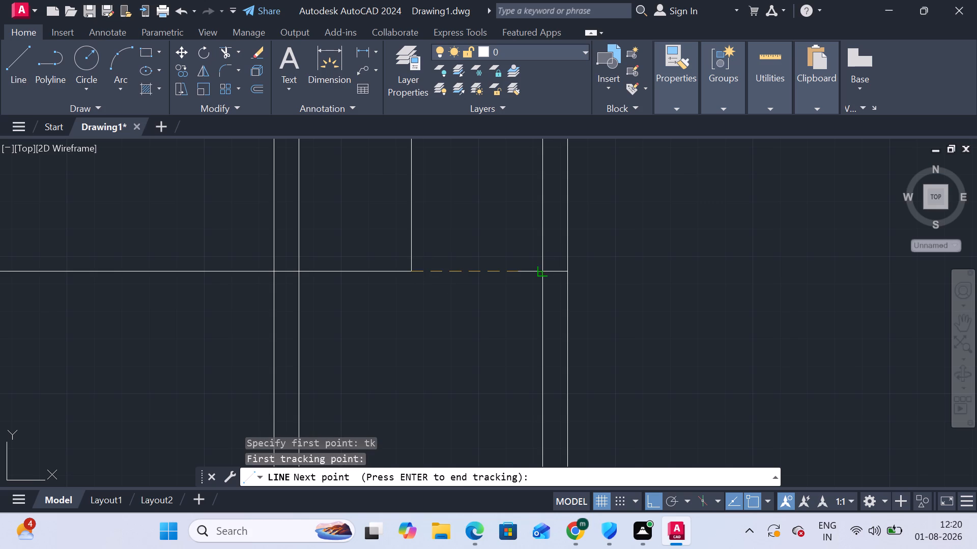
pyautogui.click(544, 271)
pyautogui.scroll(-1, 541, 375)
pyautogui.moveTo(535, 375); pyautogui.dragTo(557, 321, button='middle')
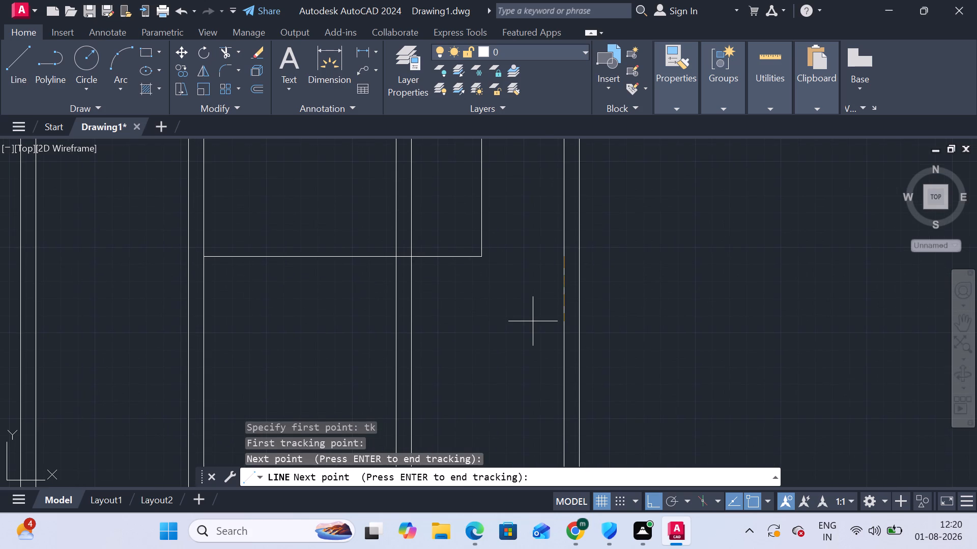
pyautogui.write('14\'9"')
pyautogui.press('Return')
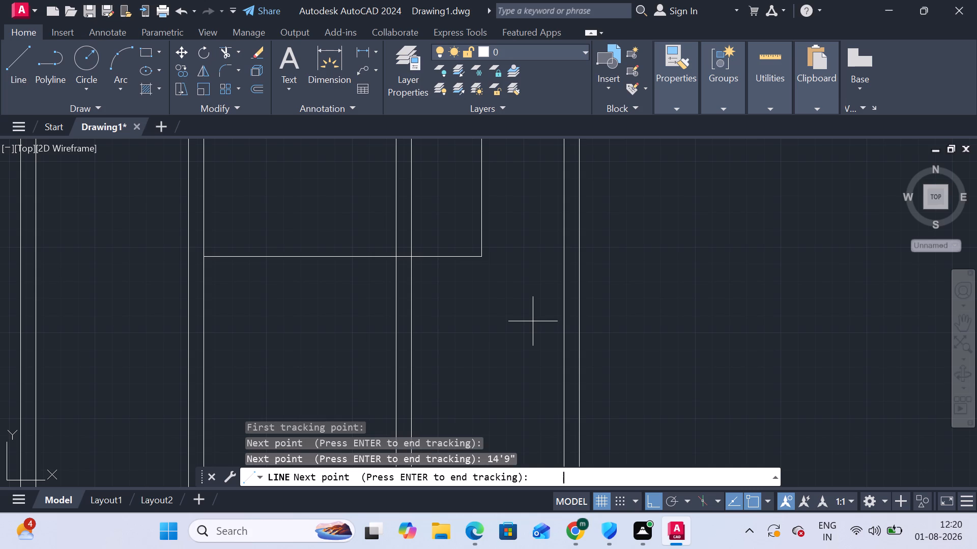
pyautogui.scroll(-3, 453, 326)
pyautogui.moveTo(459, 342); pyautogui.dragTo(497, 293, button='middle')
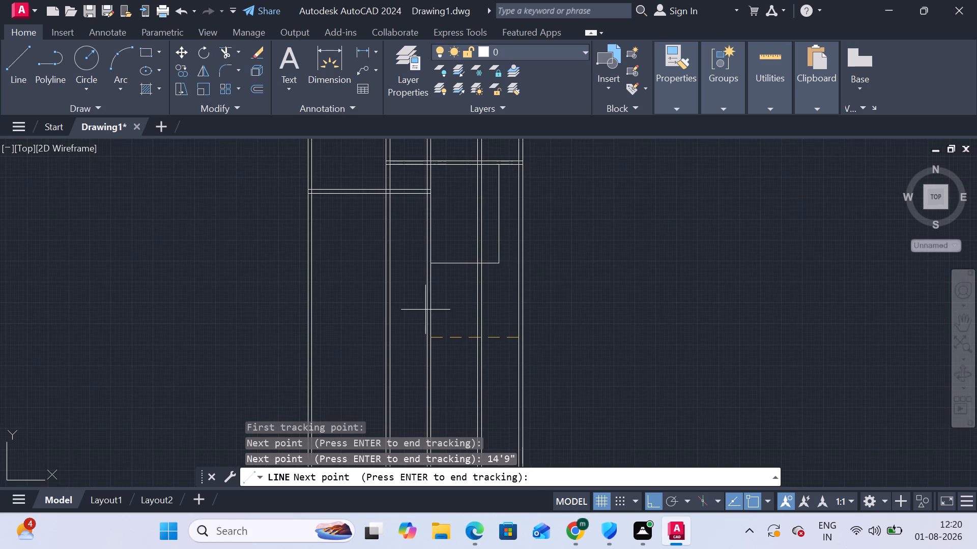
pyautogui.rightClick(443, 310)
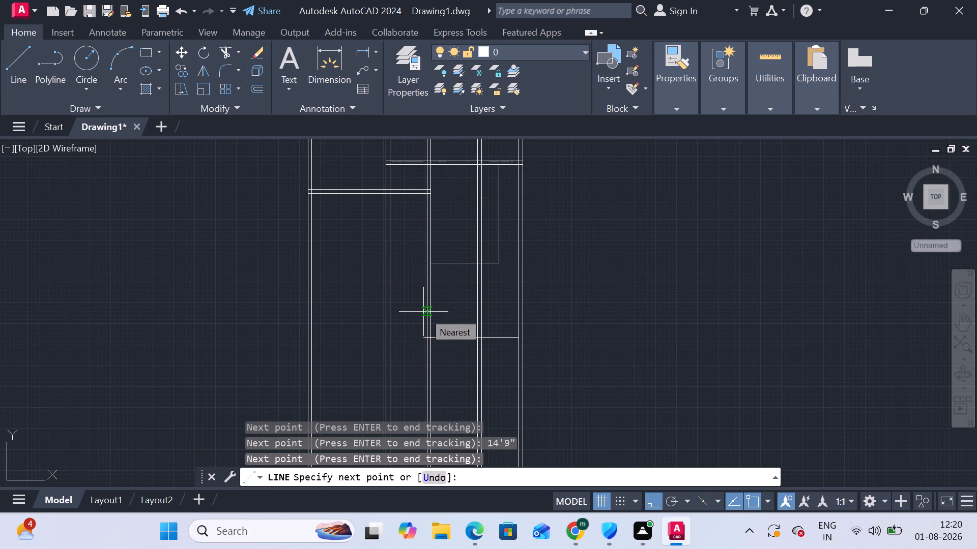
pyautogui.scroll(4, 422, 312)
pyautogui.scroll(-3, 440, 342)
pyautogui.moveTo(430, 341); pyautogui.dragTo(440, 290, button='middle')
pyautogui.scroll(3, 462, 324)
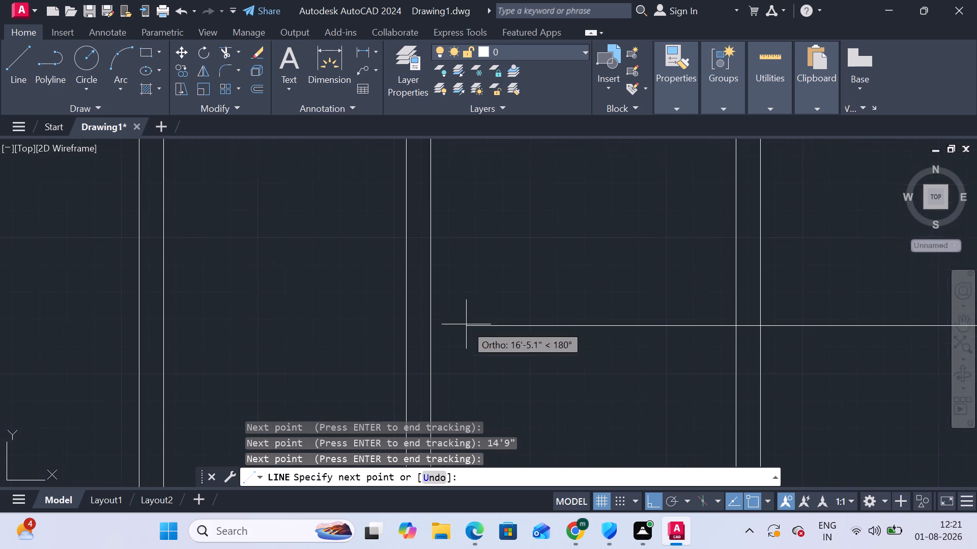
pyautogui.click(431, 324)
pyautogui.scroll(-4, 467, 281)
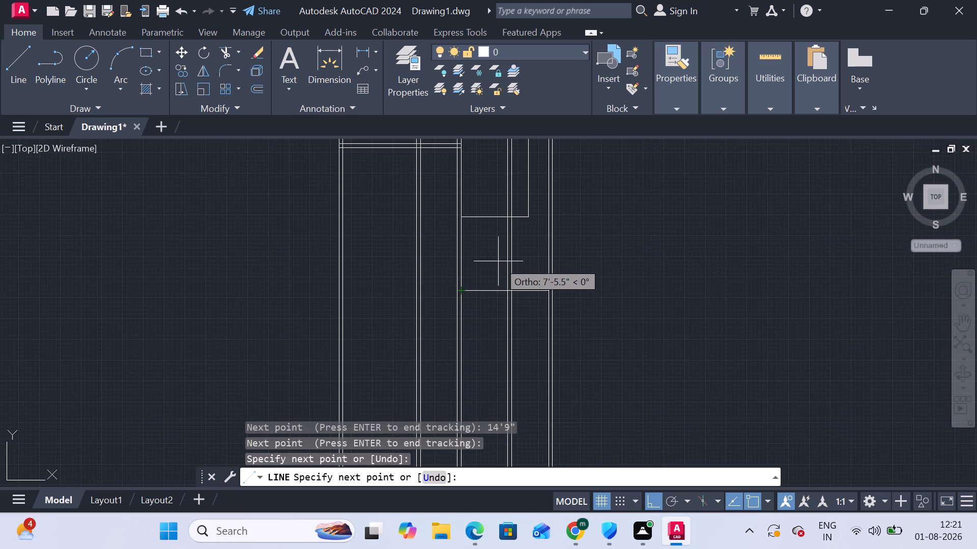
pyautogui.press('Escape')
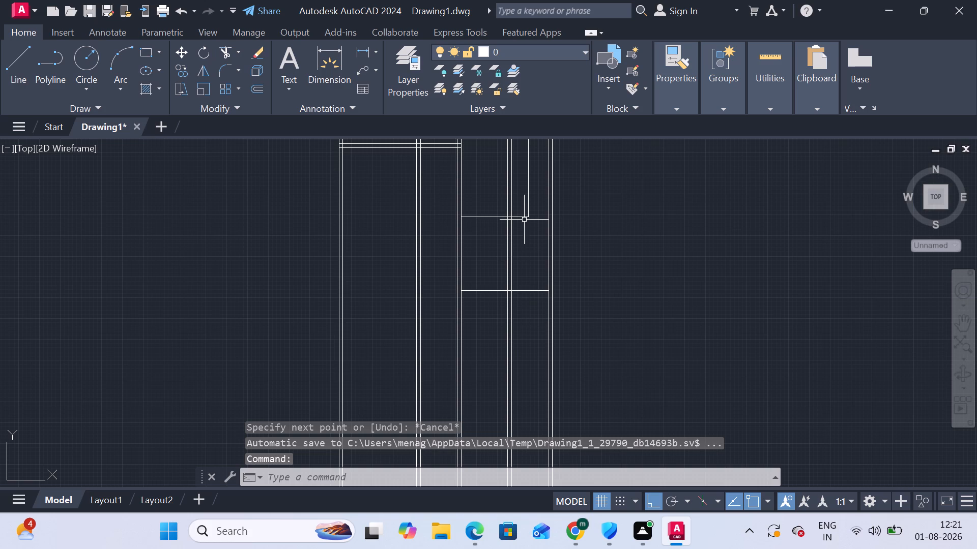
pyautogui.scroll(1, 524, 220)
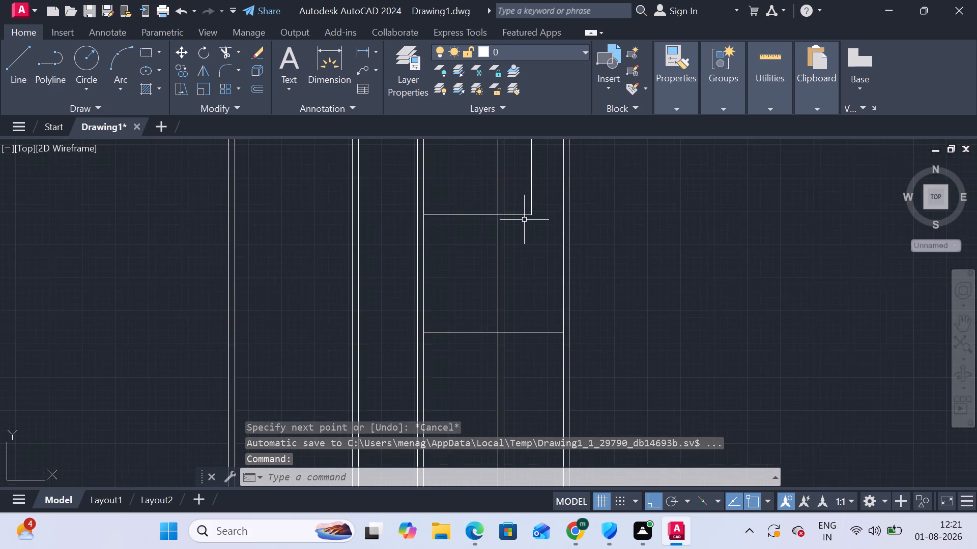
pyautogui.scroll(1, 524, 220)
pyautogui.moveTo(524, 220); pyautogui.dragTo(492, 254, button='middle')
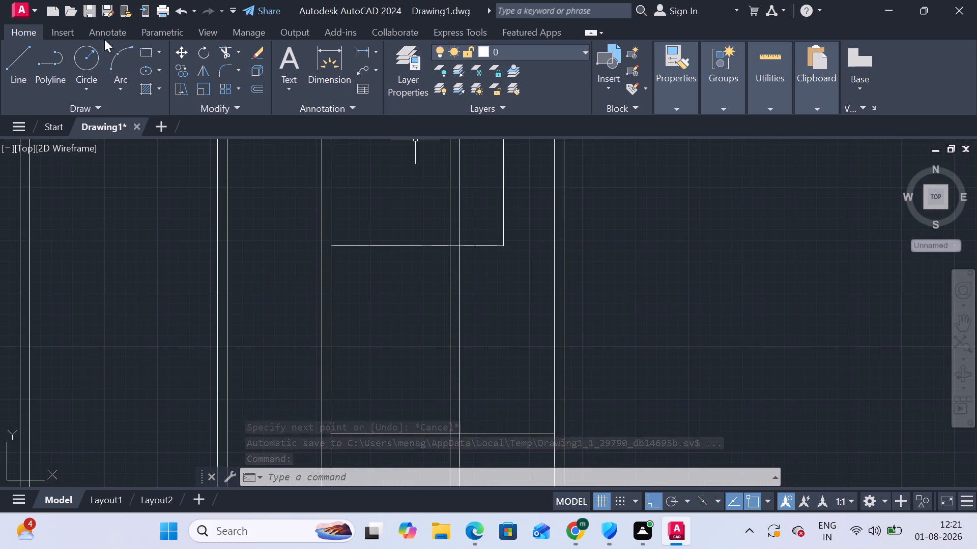
# Extend the upper room line's right end past the short vertical line to the rightmost wall's inner line.
pyautogui.click(223, 52)
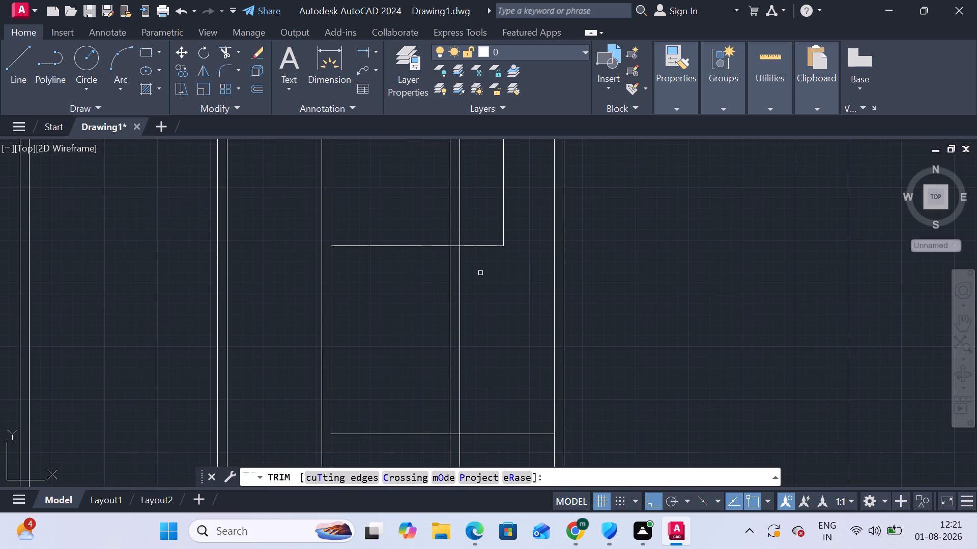
pyautogui.keyDown('shift'); pyautogui.click(480, 262); pyautogui.keyUp('shift')
pyautogui.keyDown('shift'); pyautogui.click(478, 205); pyautogui.keyUp('shift')
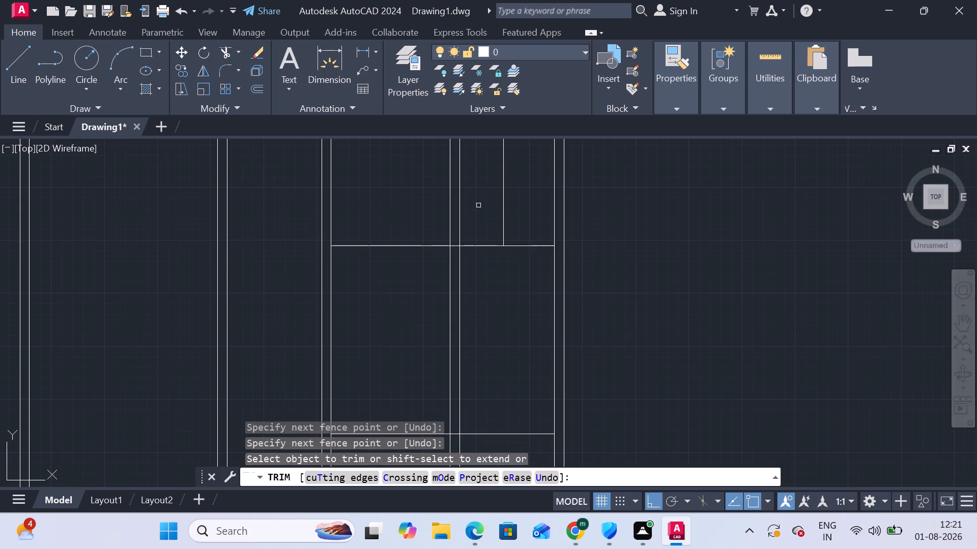
pyautogui.scroll(-3, 483, 337)
pyautogui.press('Escape')
# Offset the upper and lower horizontal room lines 9" downward.
pyautogui.scroll(2, 481, 353)
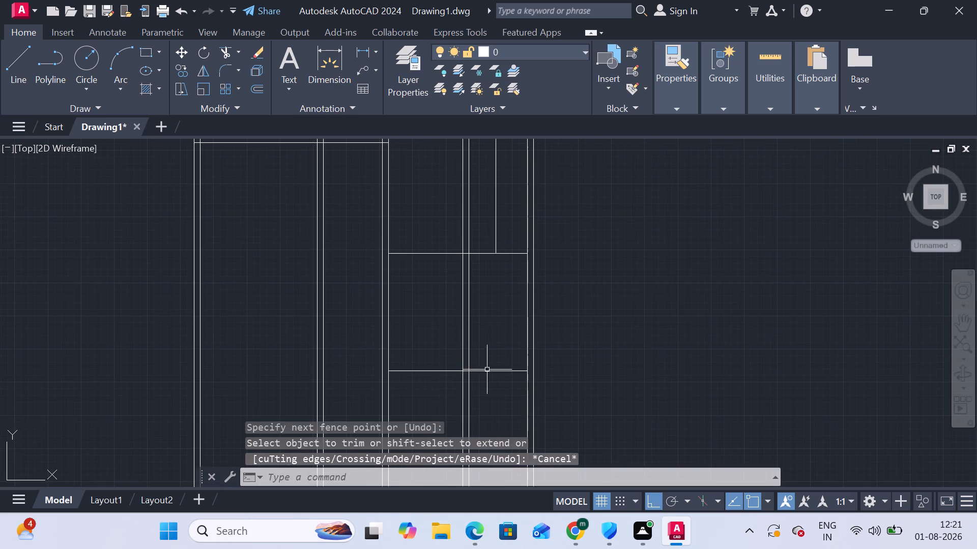
pyautogui.moveTo(487, 372); pyautogui.dragTo(485, 309, button='middle')
pyautogui.moveTo(483, 223); pyautogui.dragTo(485, 249, button='middle')
pyautogui.click(257, 87)
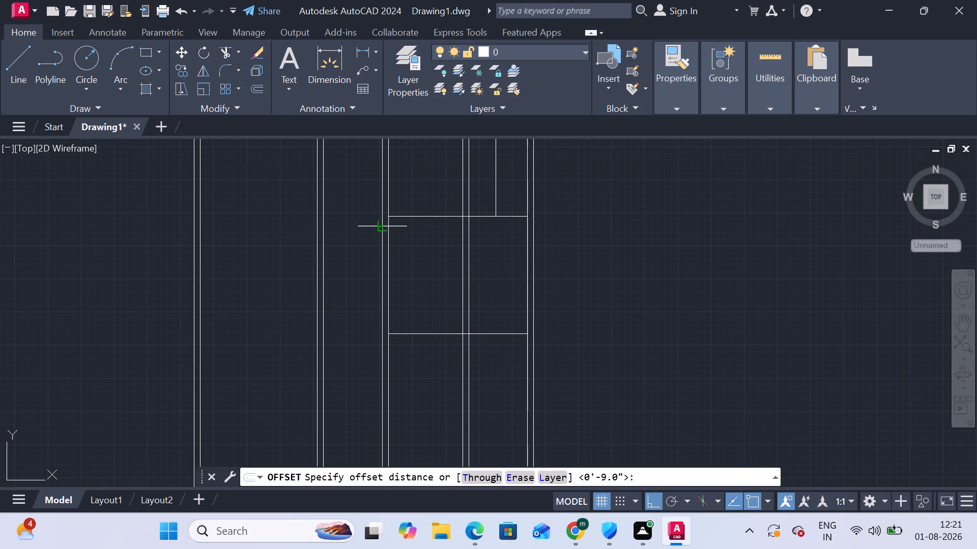
pyautogui.press('9')
pyautogui.hotkey('shift', '"')
pyautogui.press('Return')
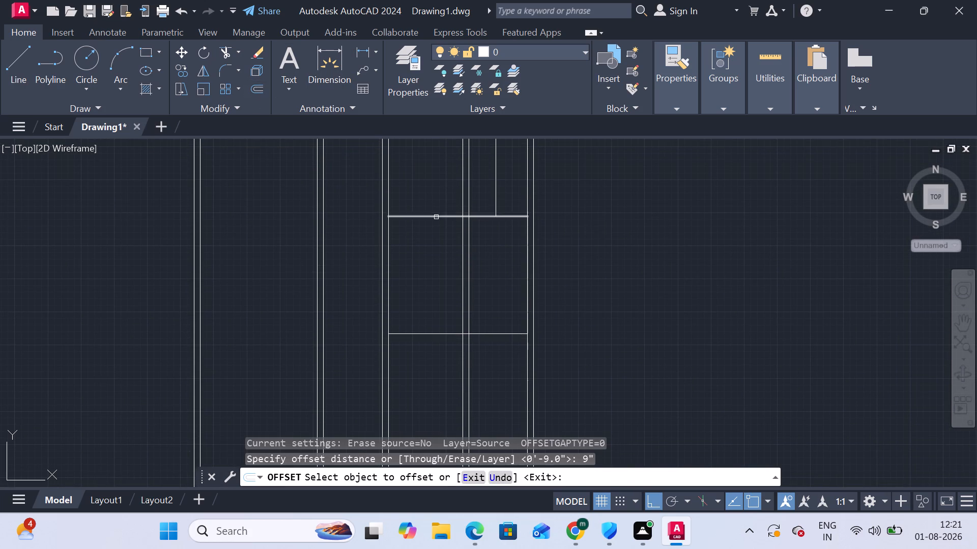
pyautogui.click(436, 217)
pyautogui.click(429, 227)
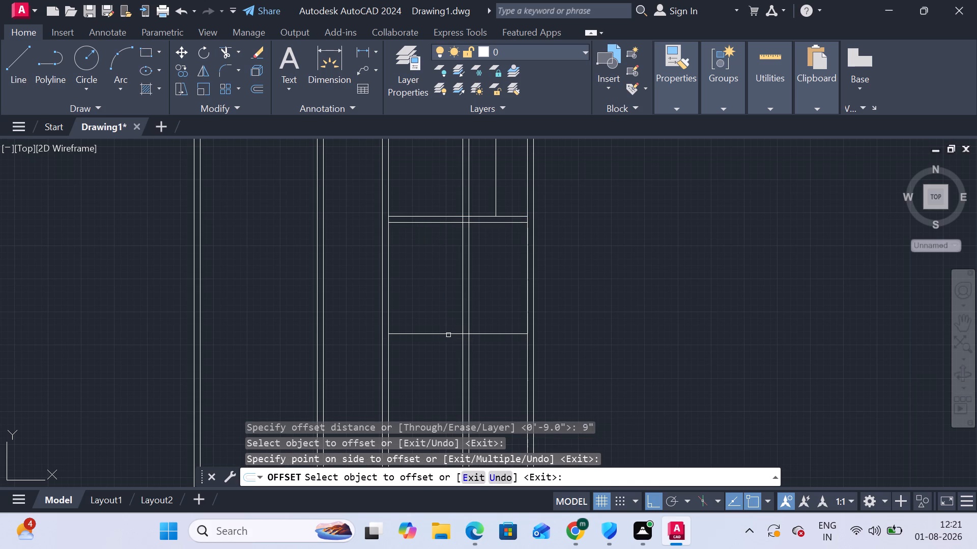
pyautogui.click(448, 335)
pyautogui.click(437, 357)
pyautogui.press('Escape')
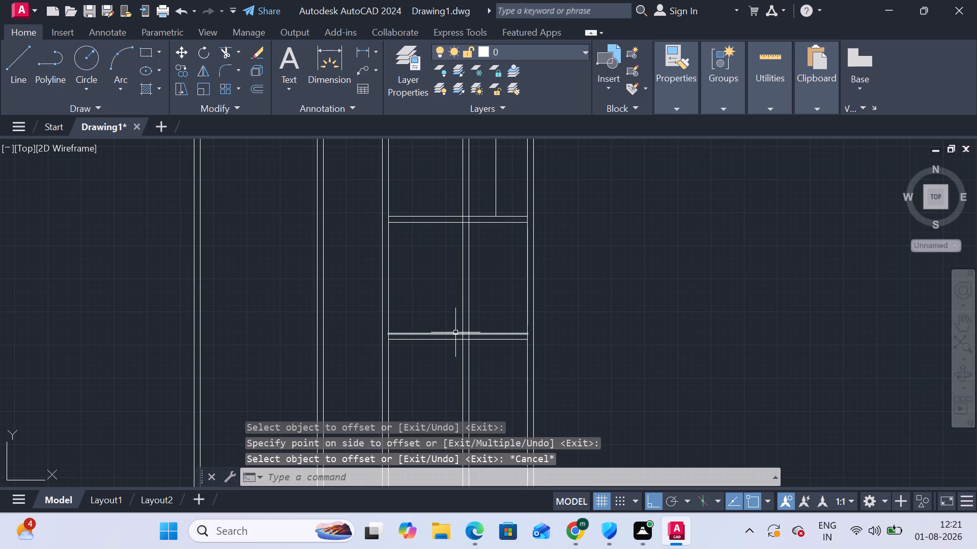
# Erase the upper line of the lower horizontal pair.
pyautogui.click(452, 335)
pyautogui.press('Delete')
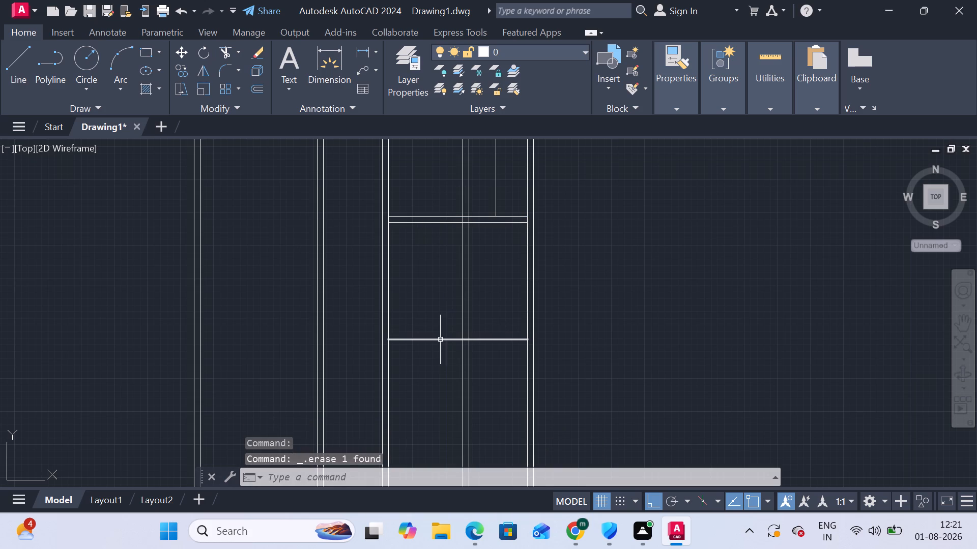
# Offset the remaining lower horizontal line 9" downward.
pyautogui.moveTo(440, 340); pyautogui.dragTo(440, 285, button='middle')
pyautogui.click(262, 84)
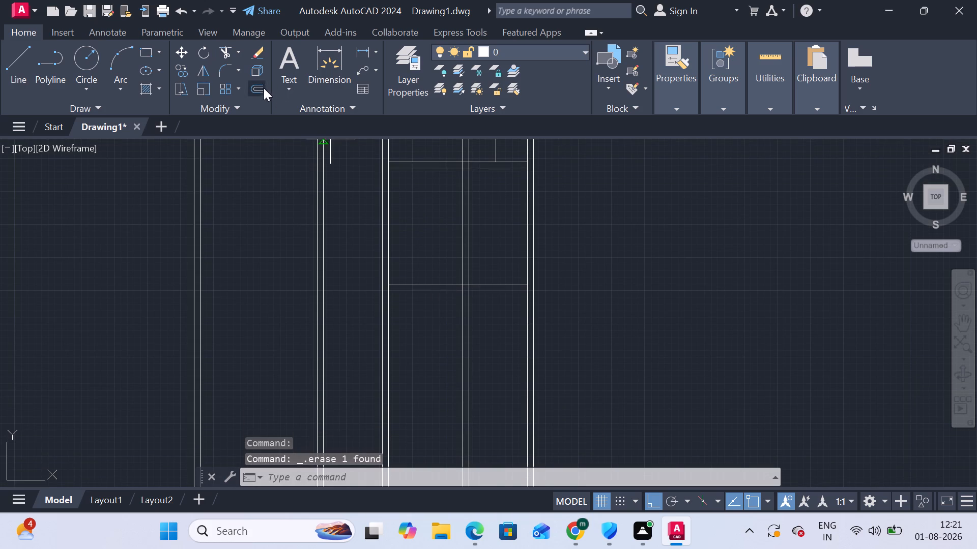
pyautogui.press('Return')
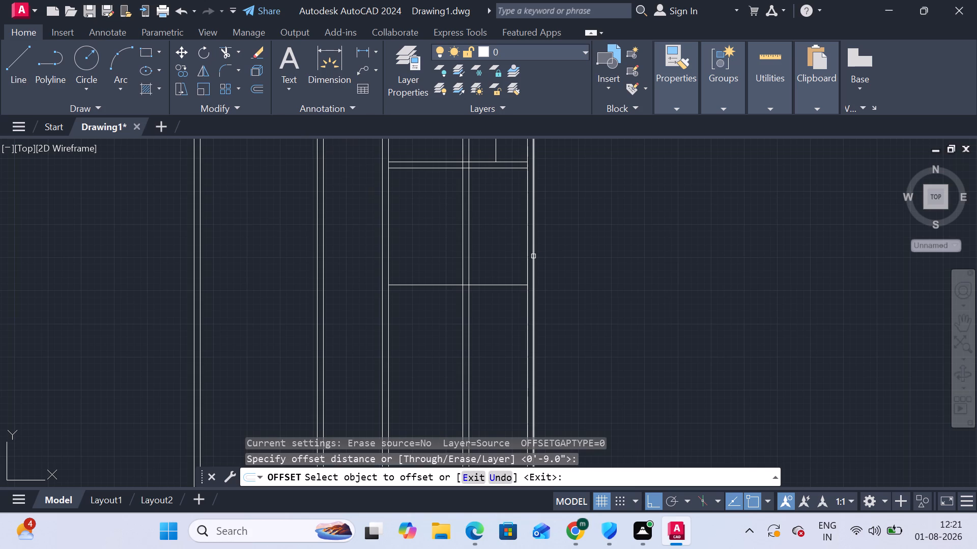
pyautogui.click(436, 286)
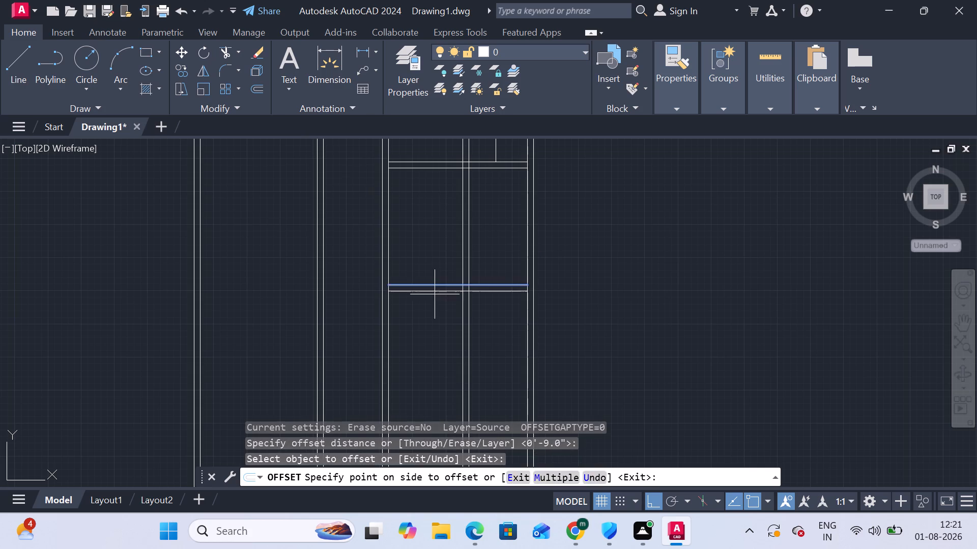
pyautogui.click(435, 299)
pyautogui.press('Escape')
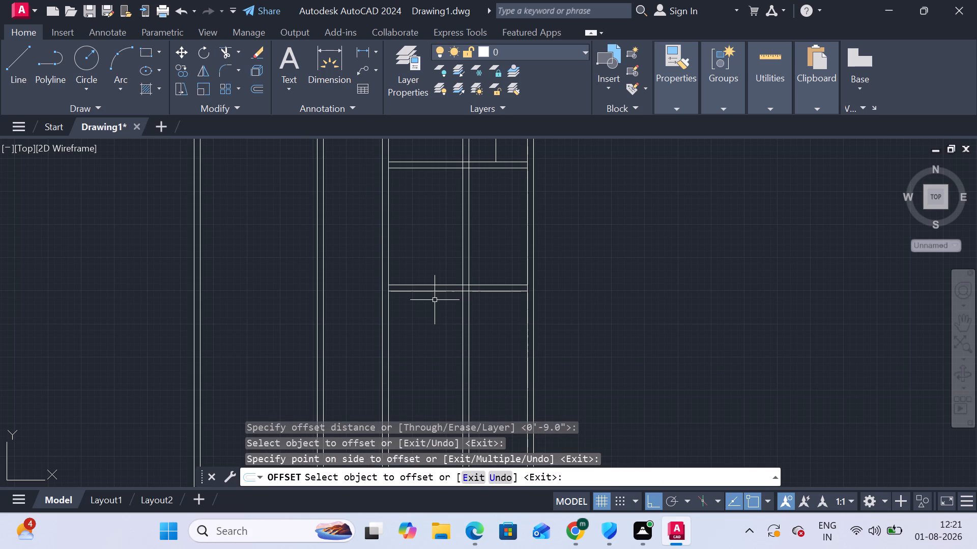
# Trim the fourth vertical pair between the two new horizontal pairs and in the bay above, up to the middle horizontal pair.
pyautogui.scroll(-1, 435, 300)
pyautogui.scroll(-2, 430, 247)
pyautogui.scroll(2, 422, 264)
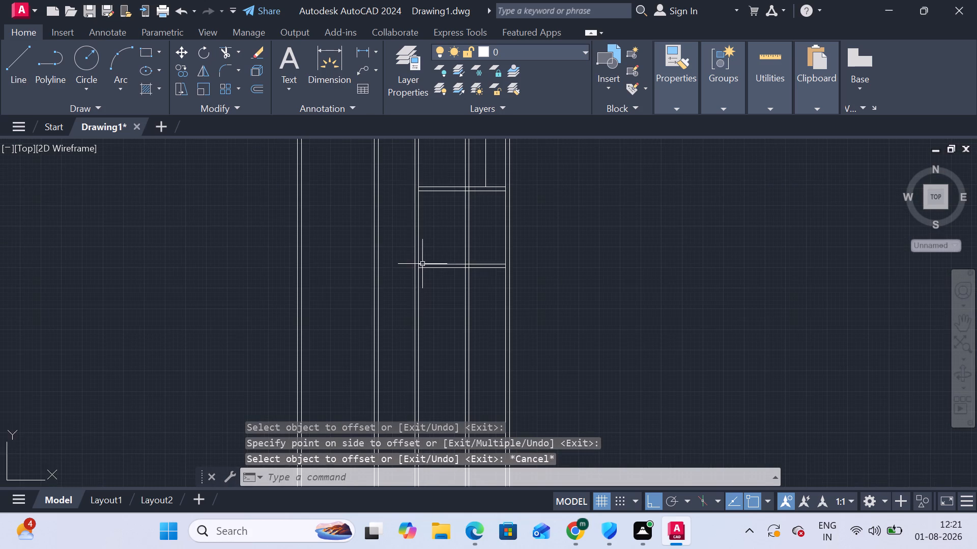
pyautogui.scroll(1, 425, 265)
pyautogui.moveTo(429, 272); pyautogui.dragTo(444, 300, button='middle')
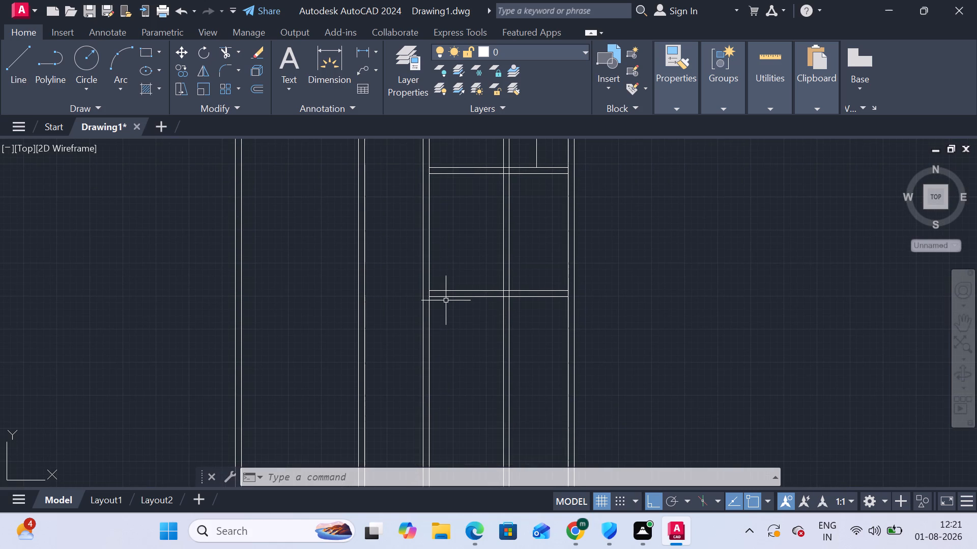
pyautogui.scroll(-1, 448, 309)
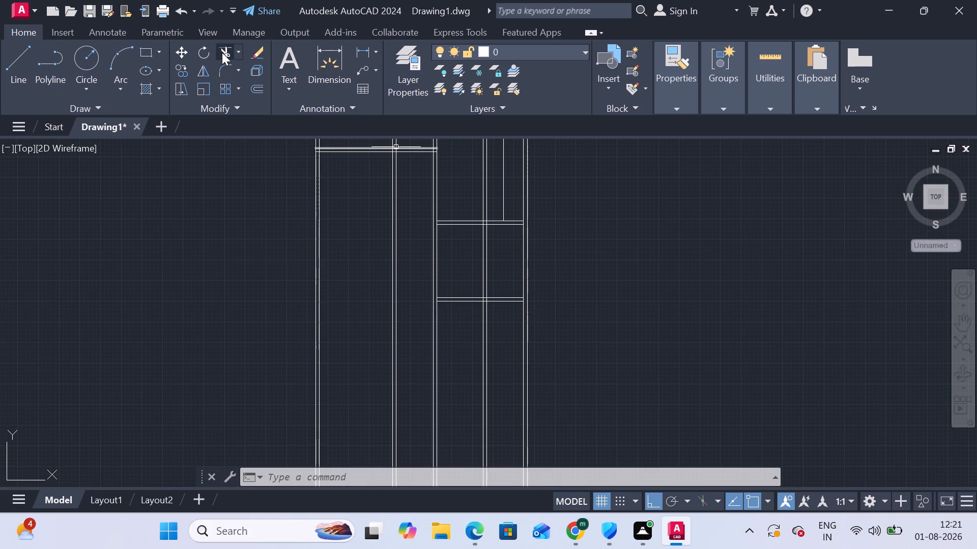
pyautogui.click(222, 52)
pyautogui.click(513, 270)
pyautogui.click(462, 266)
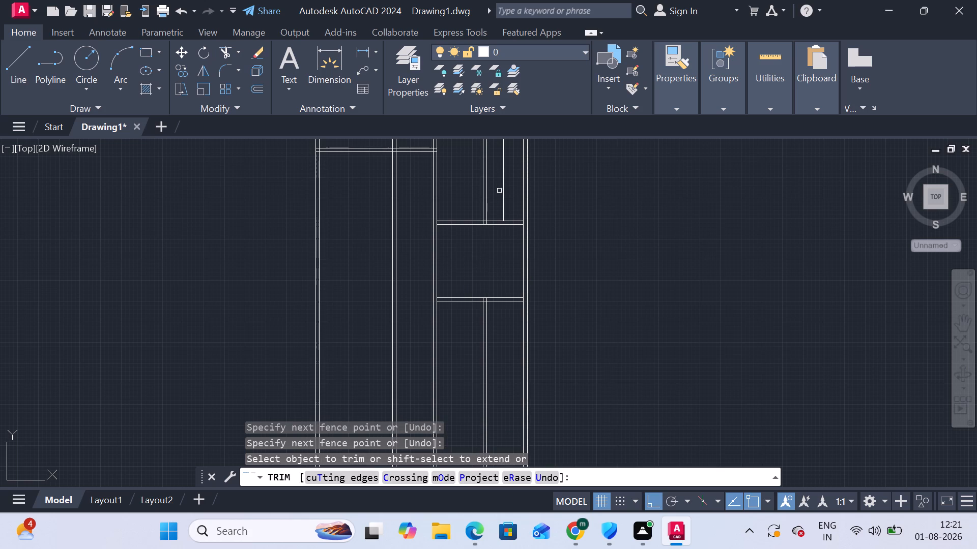
pyautogui.moveTo(504, 199); pyautogui.dragTo(505, 265, button='middle')
pyautogui.click(497, 250)
pyautogui.click(478, 248)
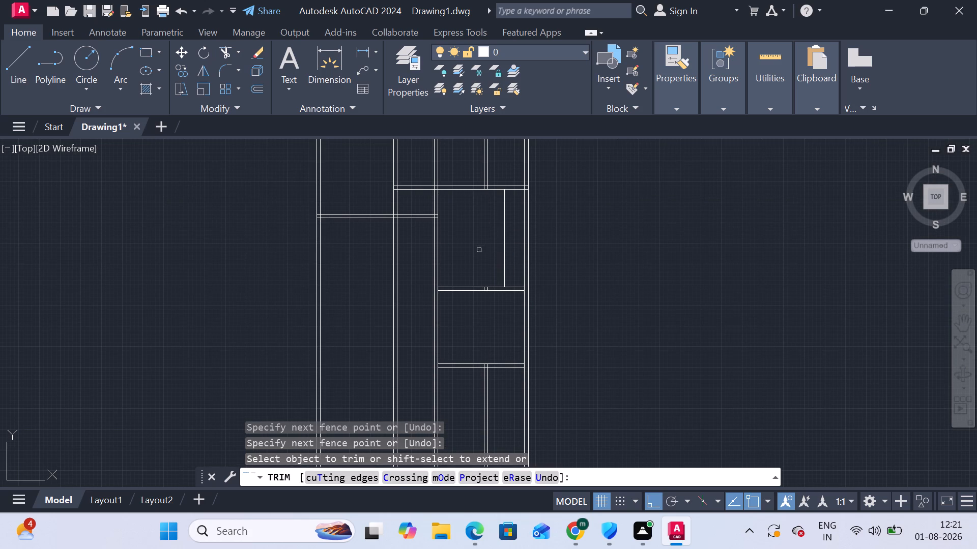
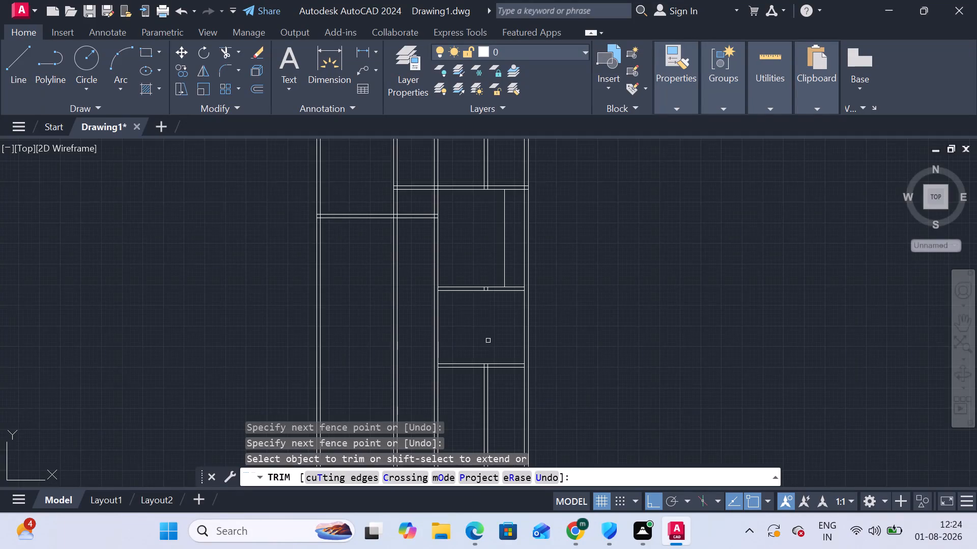
# Trim the second vertical wall pair between the upper-right horizontal pair and the horizontal pair of the left-hand rooms.
pyautogui.scroll(-2, 486, 338)
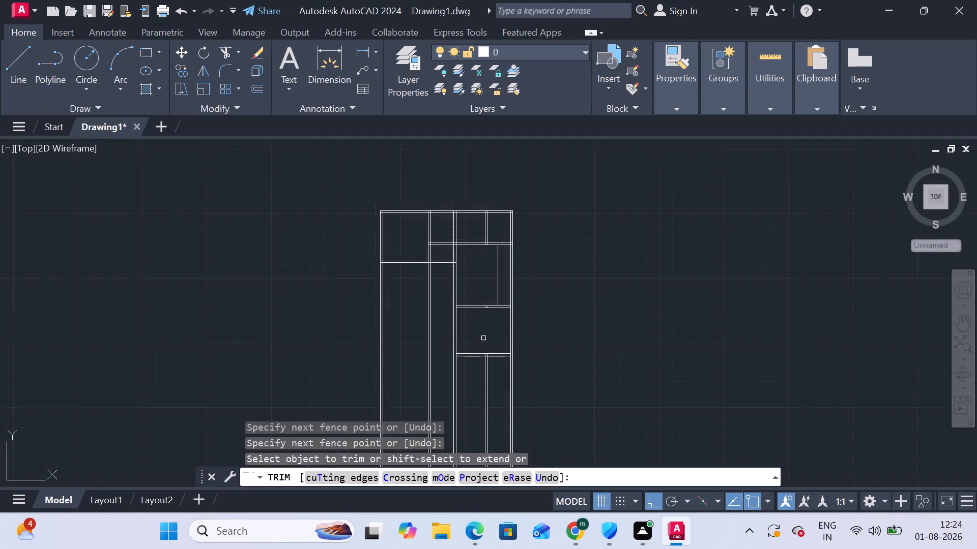
pyautogui.scroll(2, 480, 339)
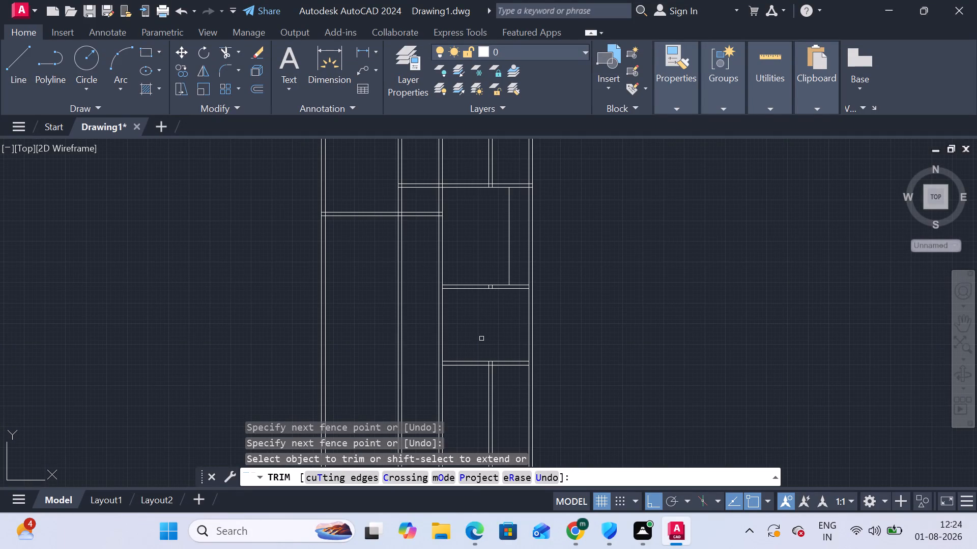
pyautogui.scroll(-1, 473, 329)
pyautogui.moveTo(479, 394); pyautogui.dragTo(496, 321, button='middle')
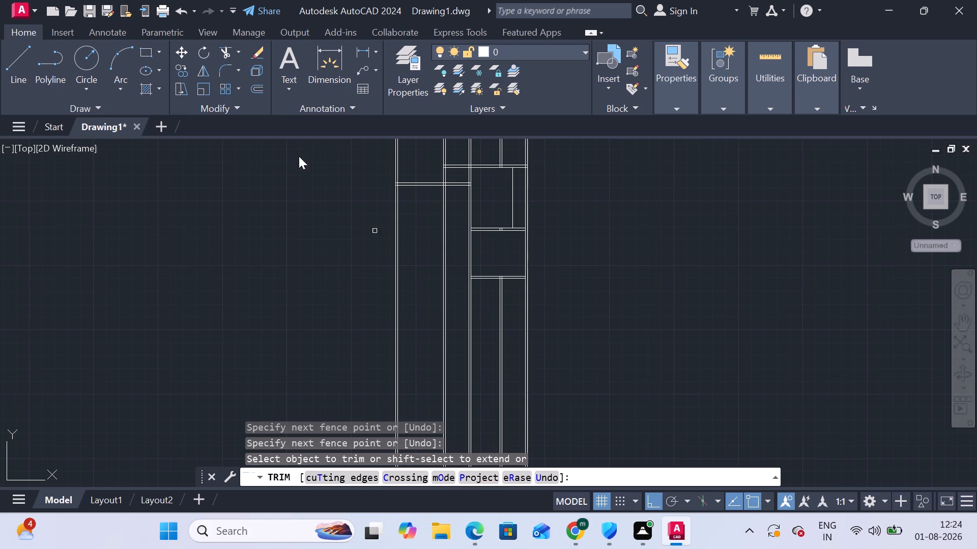
pyautogui.moveTo(453, 246); pyautogui.dragTo(440, 337, button='middle')
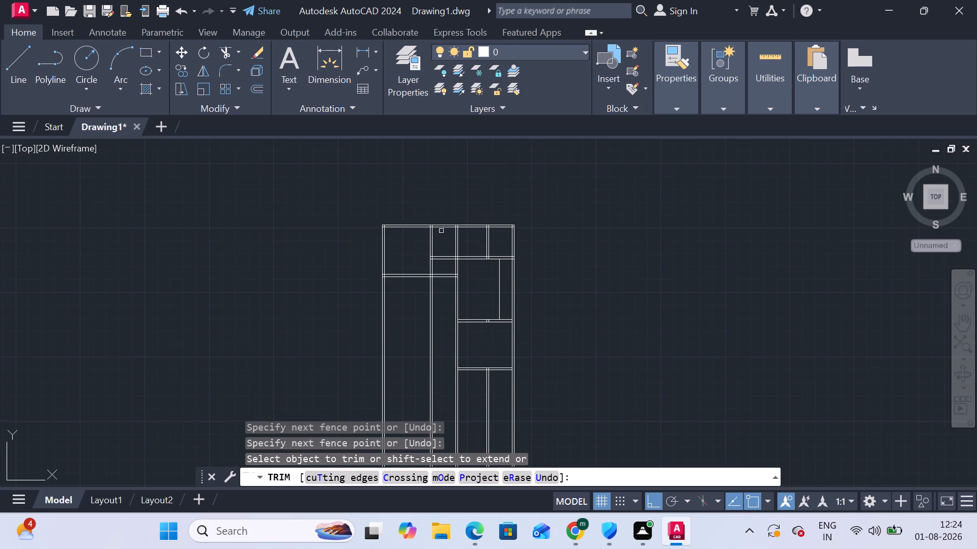
pyautogui.scroll(2, 441, 228)
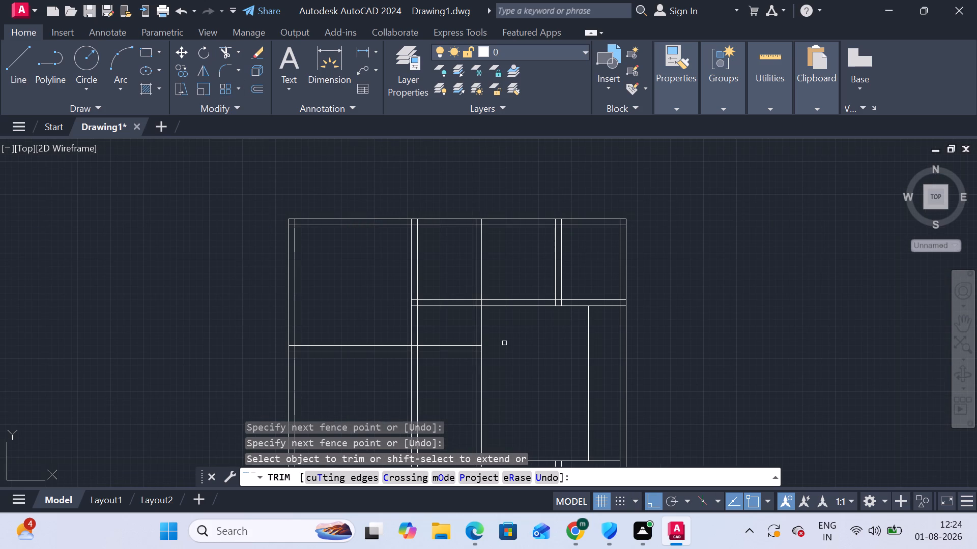
pyautogui.click(430, 324)
pyautogui.click(370, 323)
pyautogui.scroll(-1, 513, 334)
pyautogui.moveTo(511, 334); pyautogui.dragTo(509, 253, button='middle')
pyautogui.moveTo(508, 330); pyautogui.dragTo(509, 286, button='middle')
pyautogui.press('Escape')
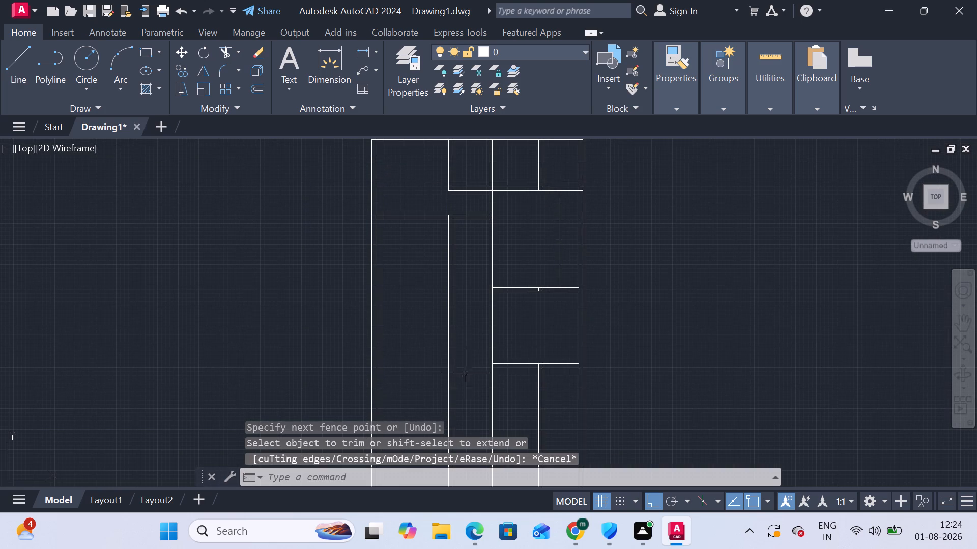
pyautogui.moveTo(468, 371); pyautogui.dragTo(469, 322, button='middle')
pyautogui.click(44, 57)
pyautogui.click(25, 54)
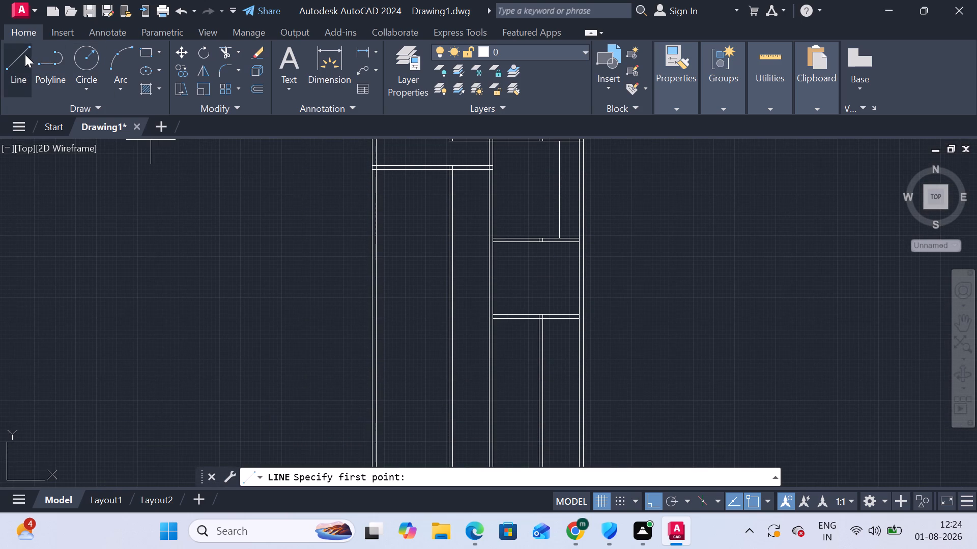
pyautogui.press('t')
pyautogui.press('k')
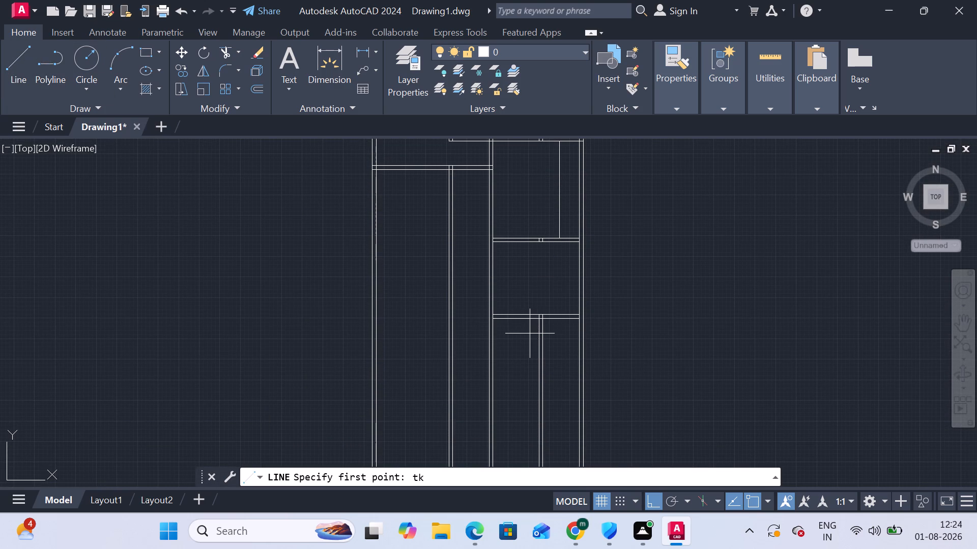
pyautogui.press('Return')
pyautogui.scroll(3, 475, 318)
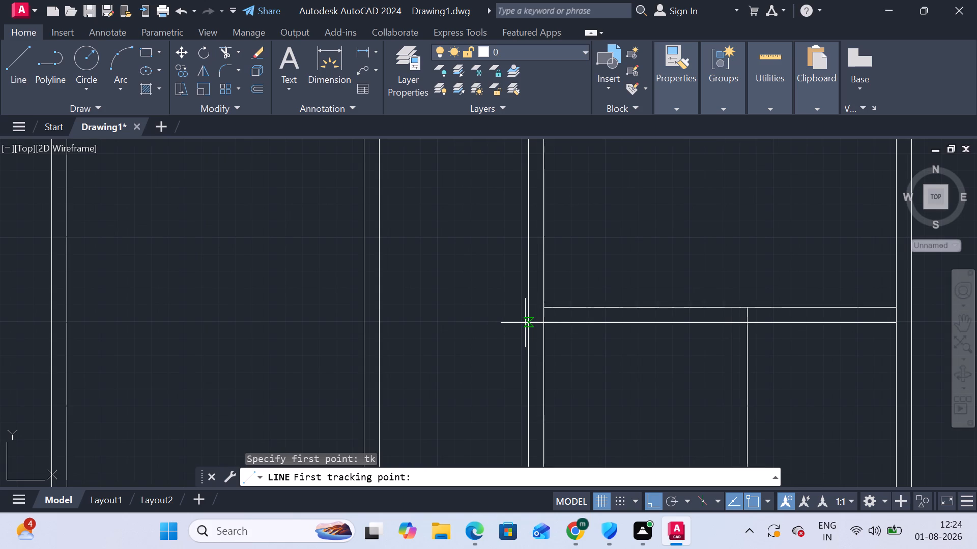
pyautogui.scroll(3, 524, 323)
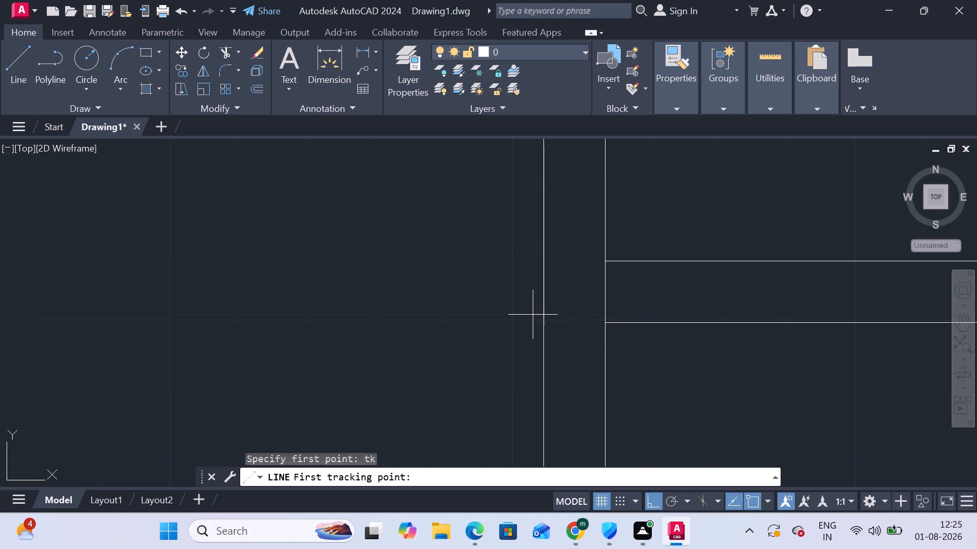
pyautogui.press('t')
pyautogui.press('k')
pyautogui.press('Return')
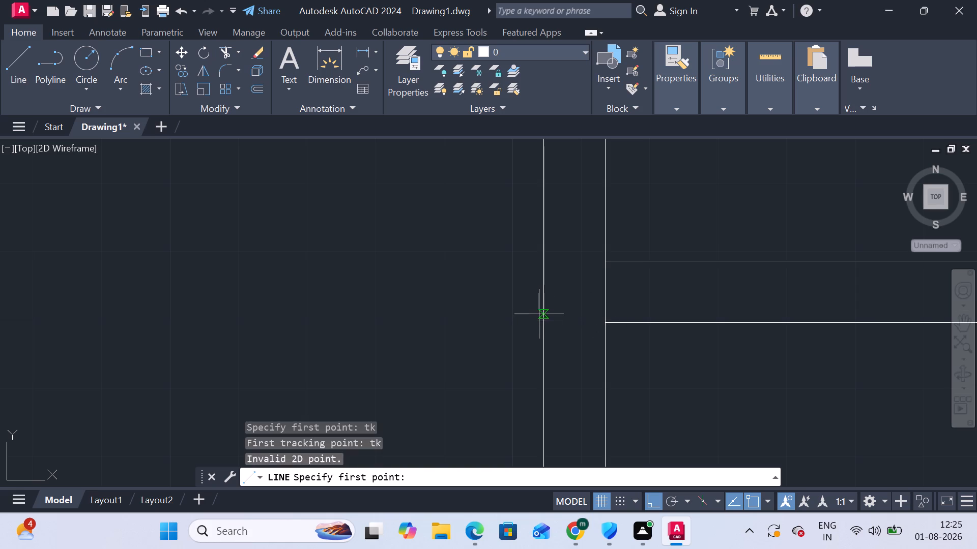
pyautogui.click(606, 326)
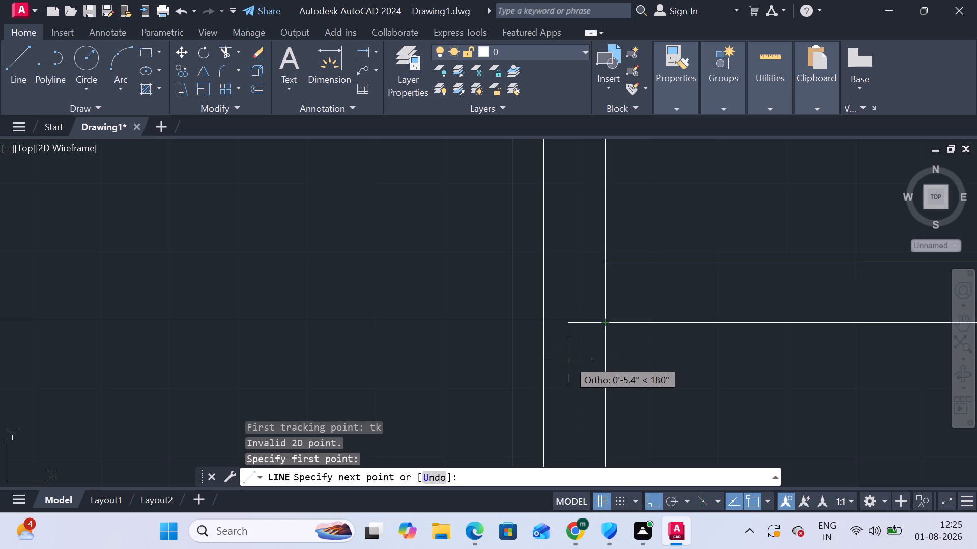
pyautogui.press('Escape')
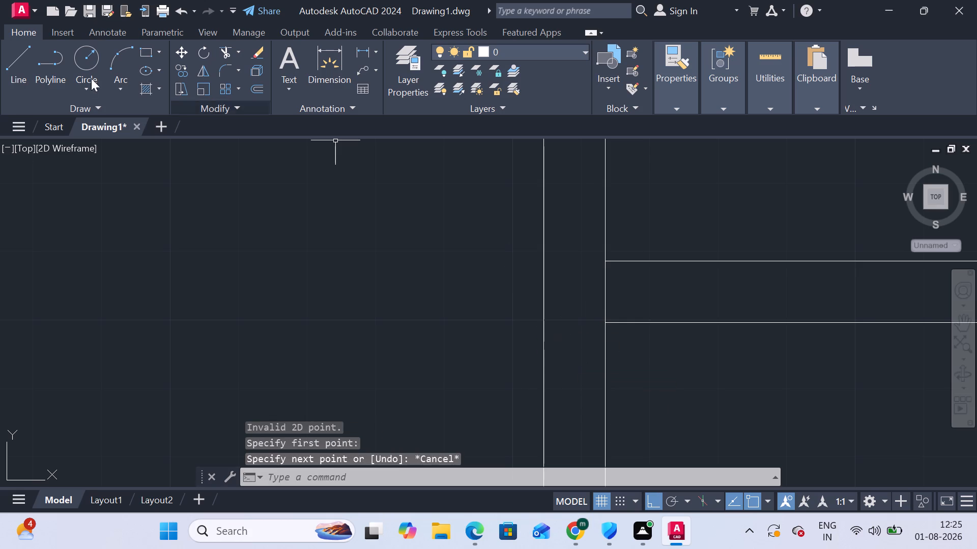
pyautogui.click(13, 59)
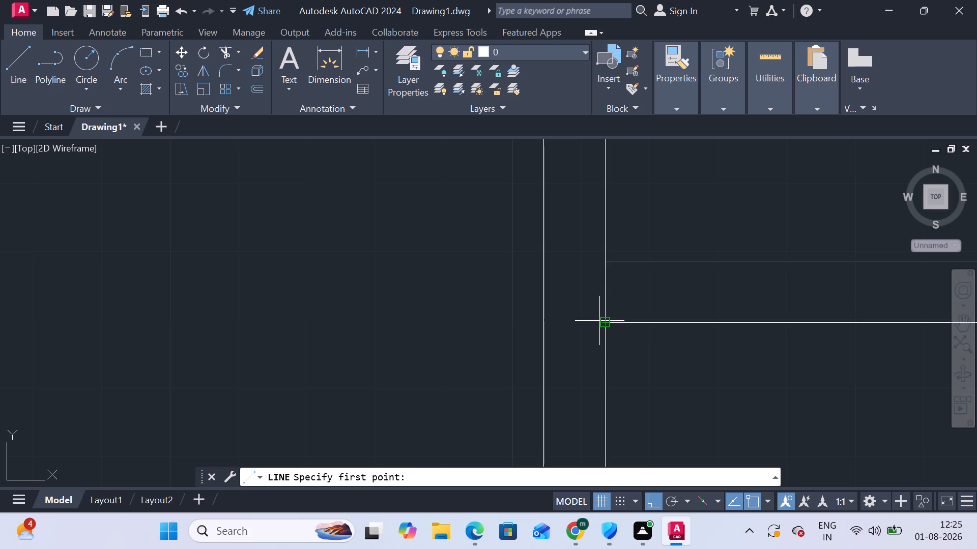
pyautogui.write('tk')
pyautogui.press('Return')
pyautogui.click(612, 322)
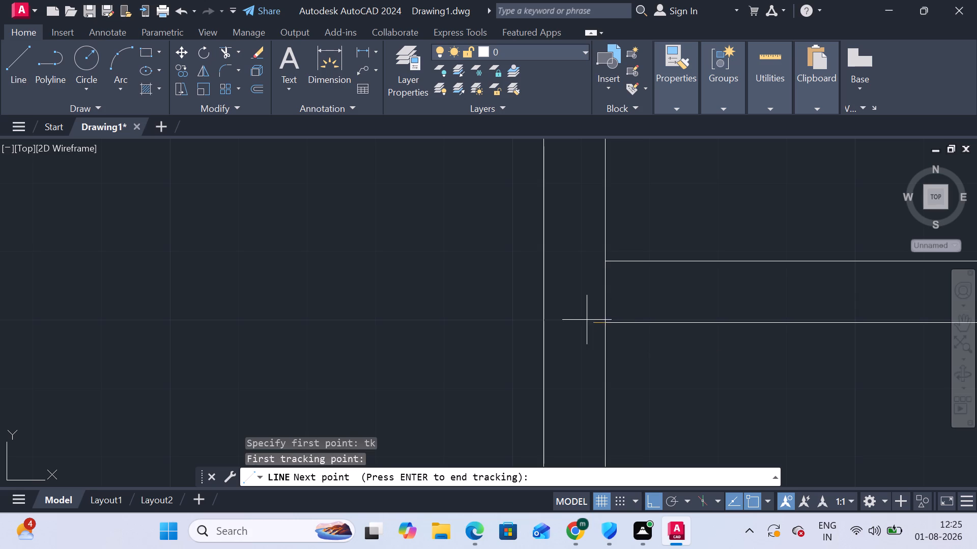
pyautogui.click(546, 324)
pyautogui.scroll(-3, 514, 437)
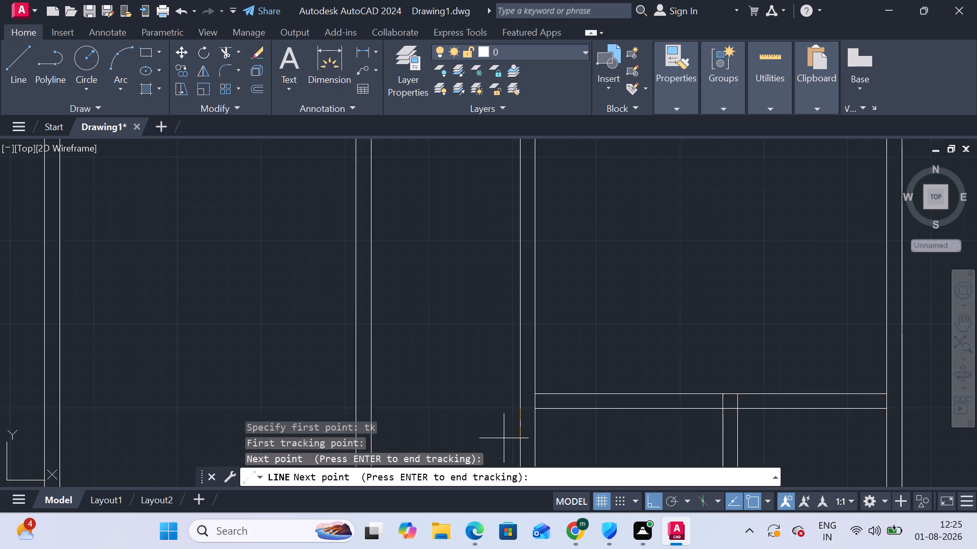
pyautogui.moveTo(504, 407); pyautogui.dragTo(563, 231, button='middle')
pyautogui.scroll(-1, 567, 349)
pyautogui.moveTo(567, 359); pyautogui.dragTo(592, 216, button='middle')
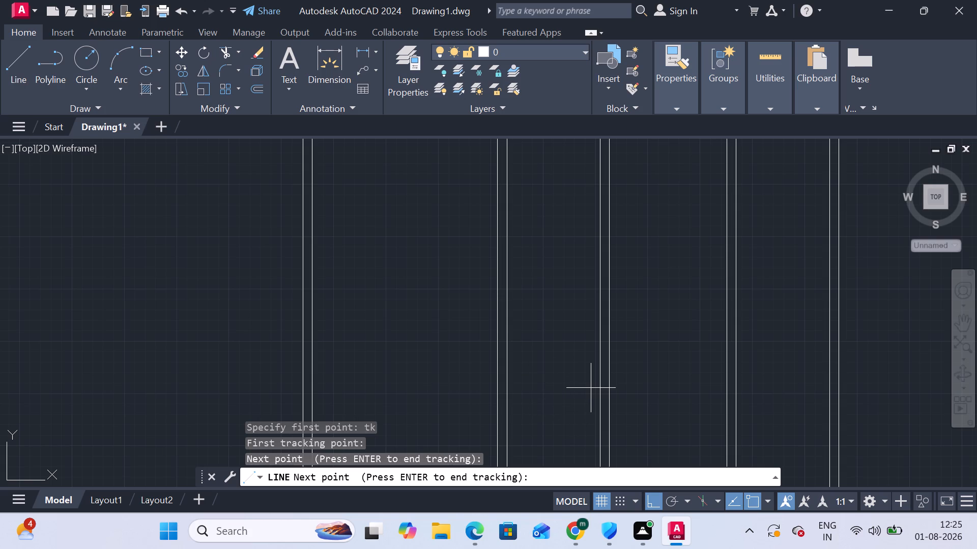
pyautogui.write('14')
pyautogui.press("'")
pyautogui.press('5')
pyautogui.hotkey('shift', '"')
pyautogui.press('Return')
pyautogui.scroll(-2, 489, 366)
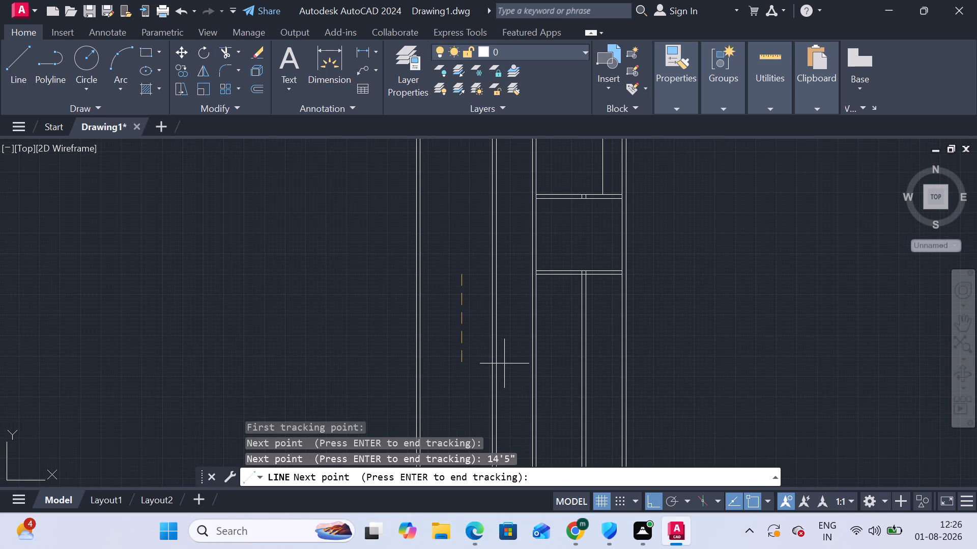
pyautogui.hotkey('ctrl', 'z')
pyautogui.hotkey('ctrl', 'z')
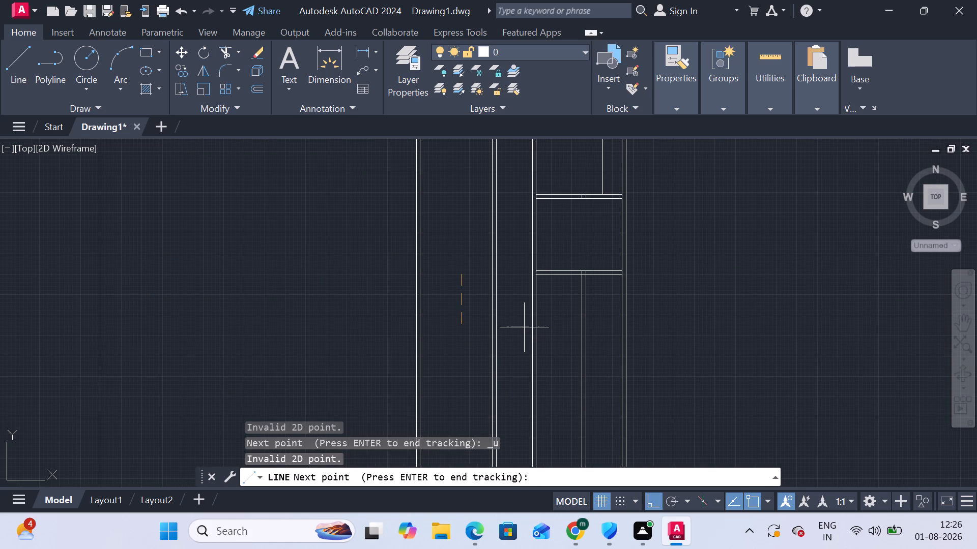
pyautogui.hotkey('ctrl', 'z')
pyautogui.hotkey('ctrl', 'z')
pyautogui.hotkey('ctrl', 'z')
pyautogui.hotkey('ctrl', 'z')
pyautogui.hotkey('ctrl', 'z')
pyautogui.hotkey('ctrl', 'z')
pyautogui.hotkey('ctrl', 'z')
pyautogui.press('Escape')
# Draw a horizontal line tracked 14'5" below the lower-right horizontal pair, from the third vertical pair's left line to the left wall's inner line.
pyautogui.scroll(3, 533, 275)
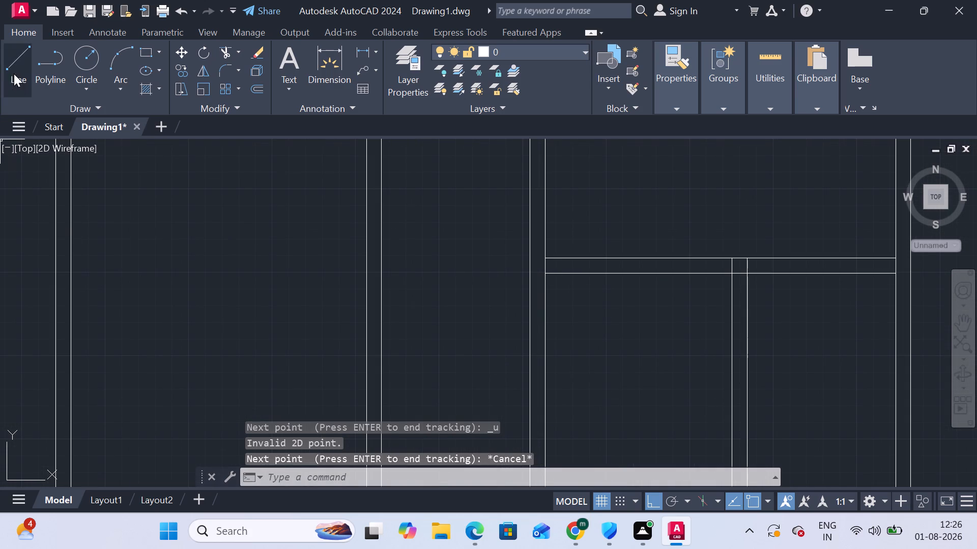
pyautogui.click(20, 56)
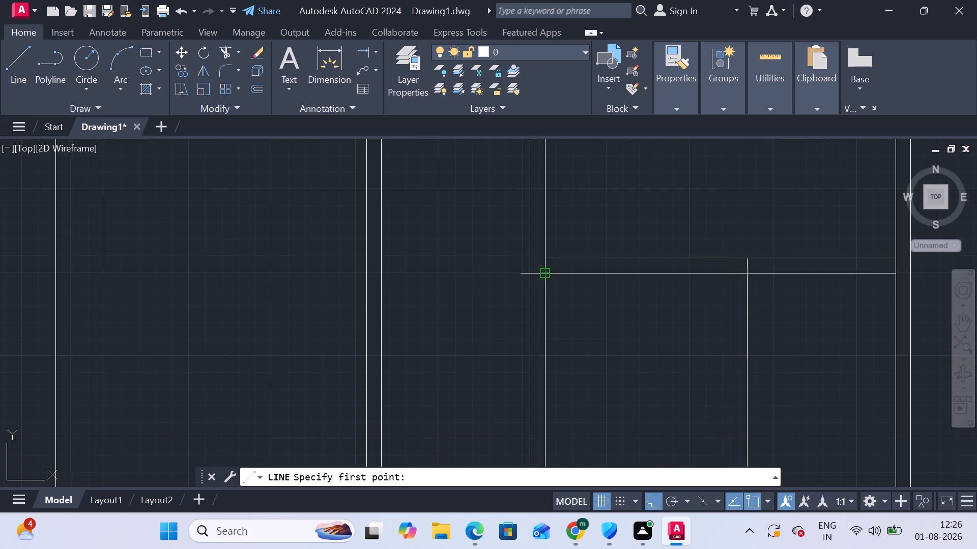
pyautogui.press('t')
pyautogui.press('k')
pyautogui.press('Return')
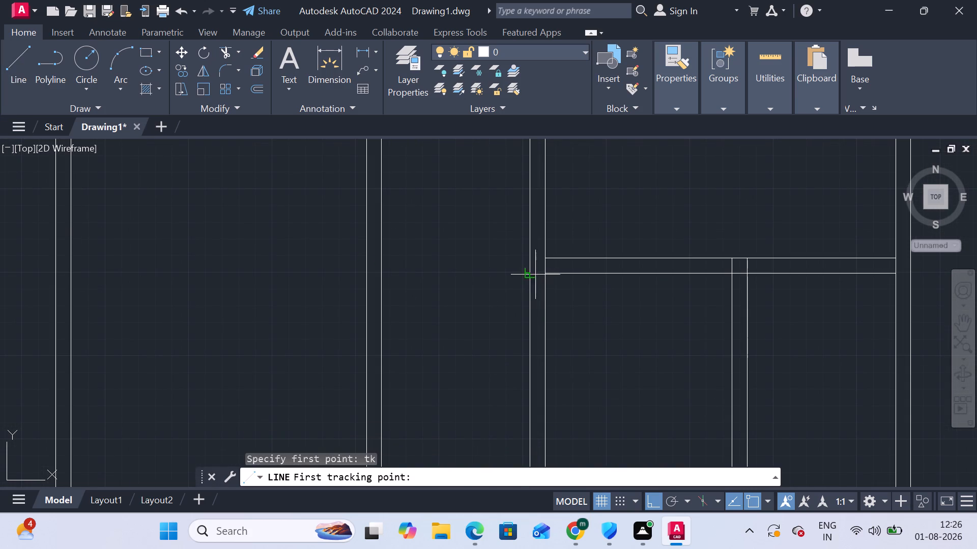
pyautogui.click(544, 274)
pyautogui.click(527, 270)
pyautogui.scroll(-1, 504, 361)
pyautogui.moveTo(503, 362); pyautogui.dragTo(528, 267, button='middle')
pyautogui.press('1')
pyautogui.press('4')
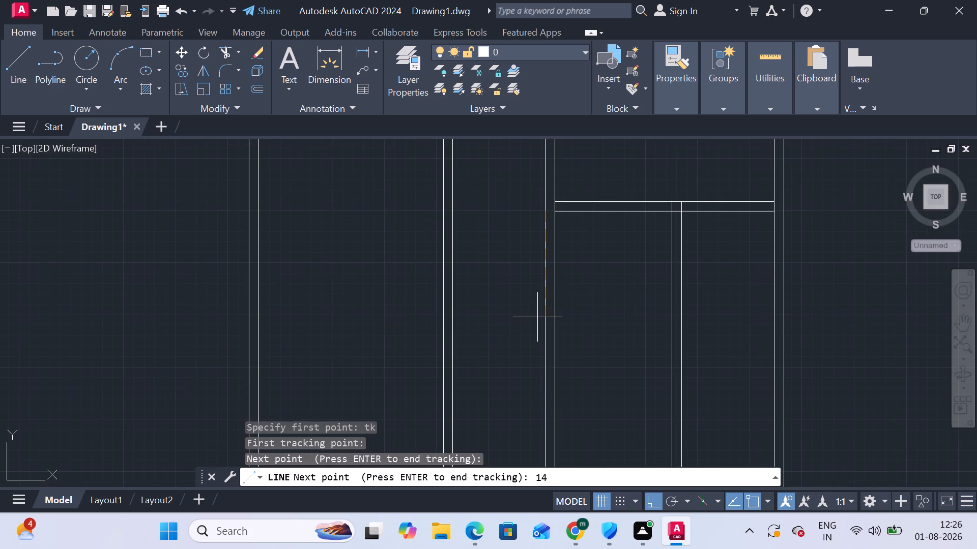
pyautogui.press("'")
pyautogui.press('5')
pyautogui.hotkey('shift', '"')
pyautogui.press('Return')
pyautogui.scroll(-2, 454, 315)
pyautogui.rightClick(433, 311)
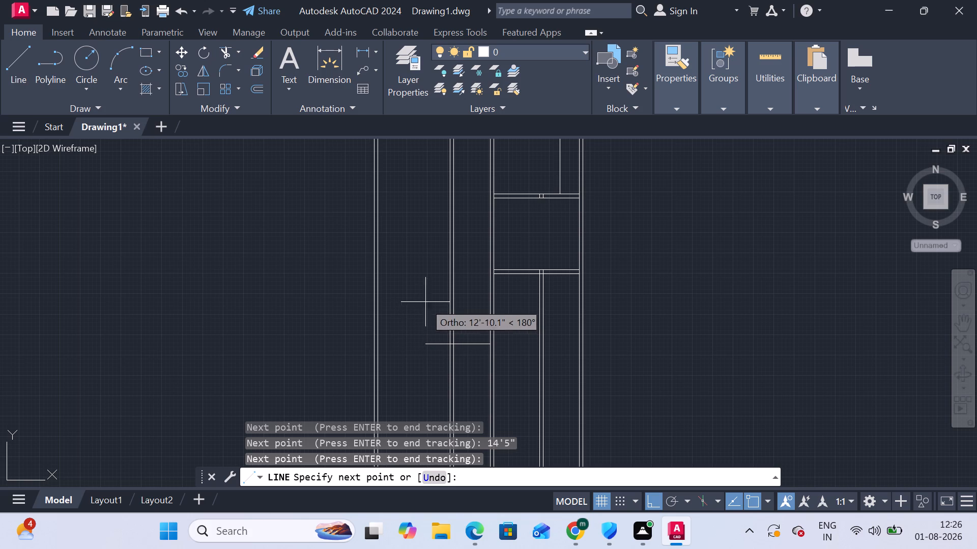
pyautogui.scroll(4, 396, 332)
pyautogui.moveTo(397, 329); pyautogui.dragTo(423, 266, button='middle')
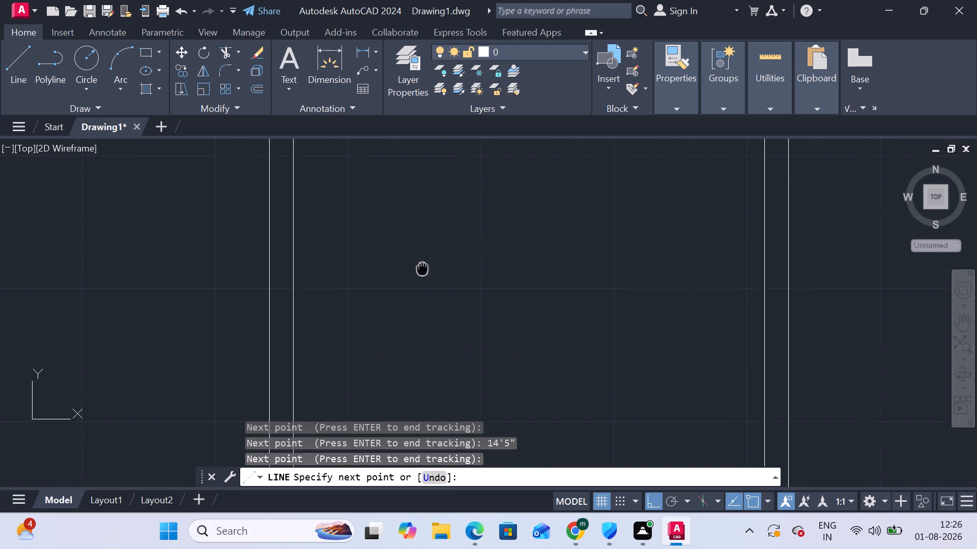
pyautogui.moveTo(423, 266); pyautogui.dragTo(423, 265, button='middle')
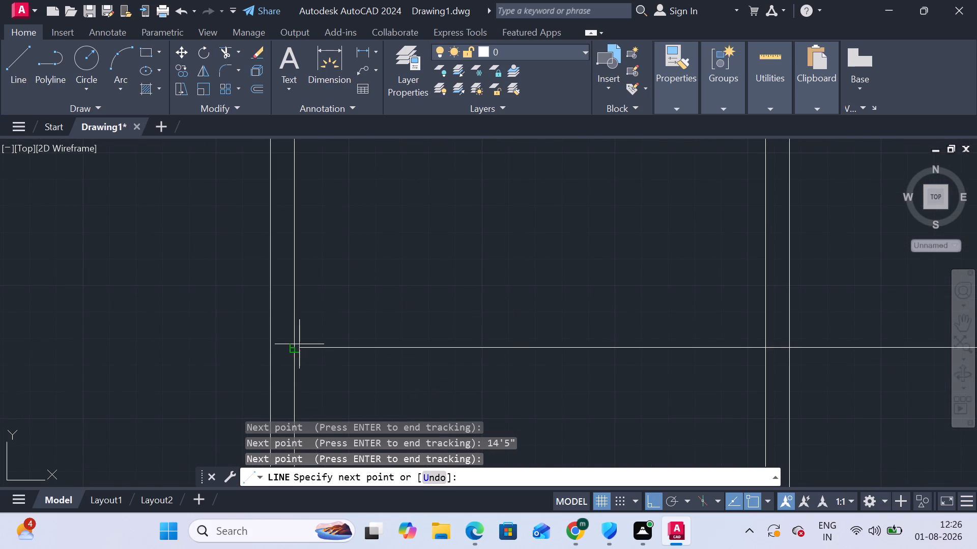
pyautogui.click(299, 344)
pyautogui.scroll(-3, 344, 217)
pyautogui.moveTo(416, 212); pyautogui.dragTo(417, 257, button='middle')
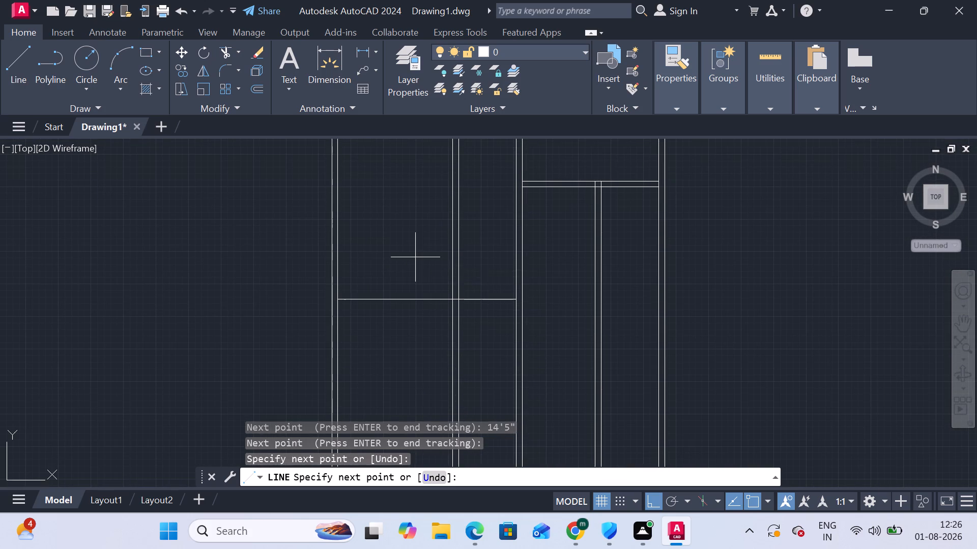
pyautogui.press('Escape')
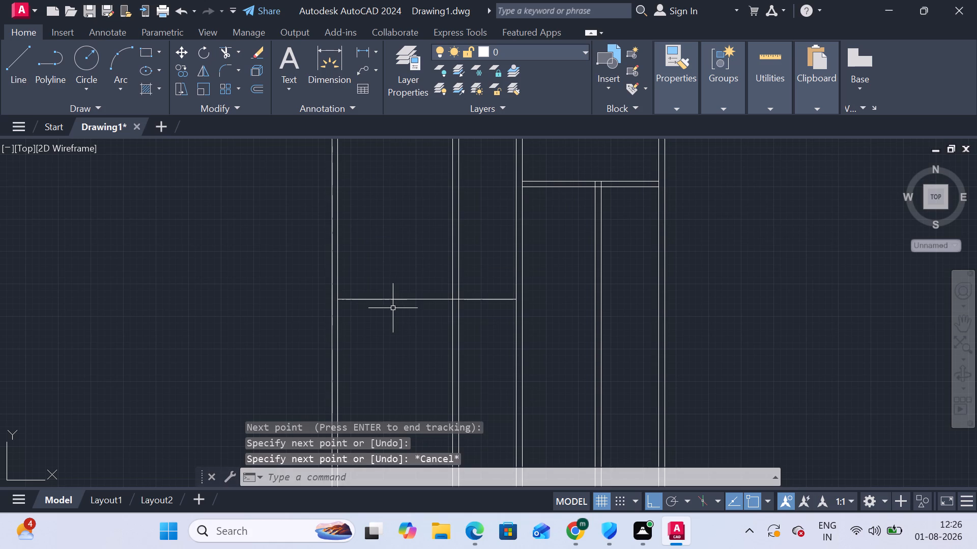
# Offset the new lower-left horizontal line 9" downward.
pyautogui.click(258, 86)
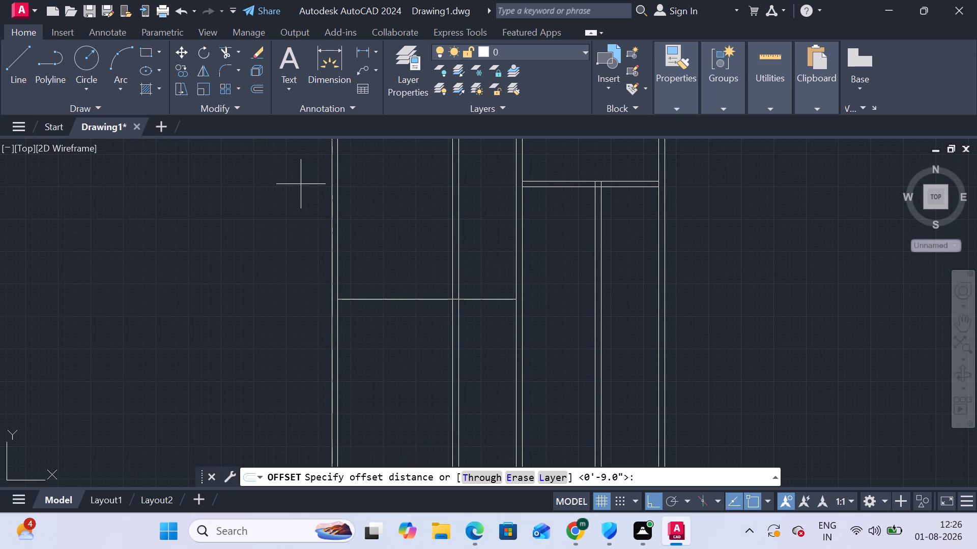
pyautogui.write('9"')
pyautogui.press('Return')
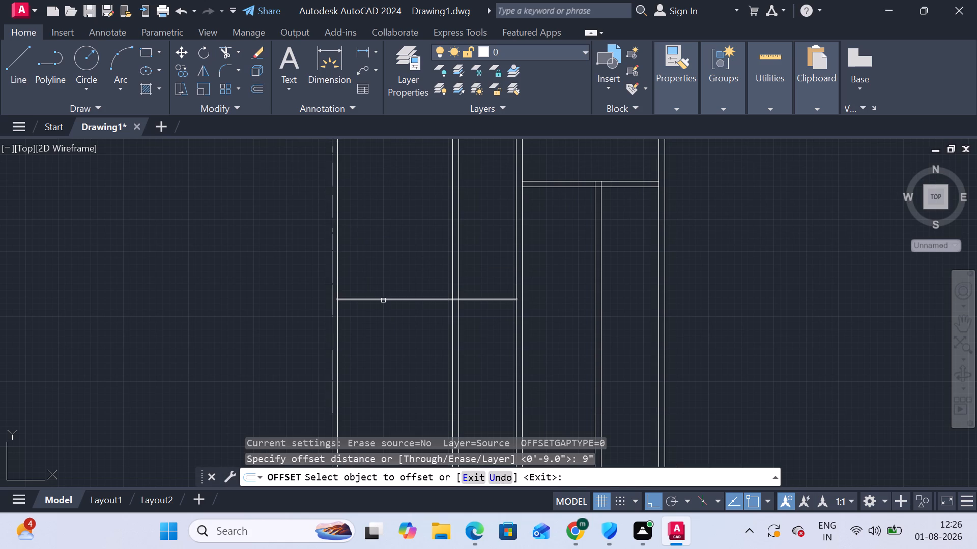
pyautogui.click(384, 301)
pyautogui.click(379, 315)
pyautogui.press('Escape')
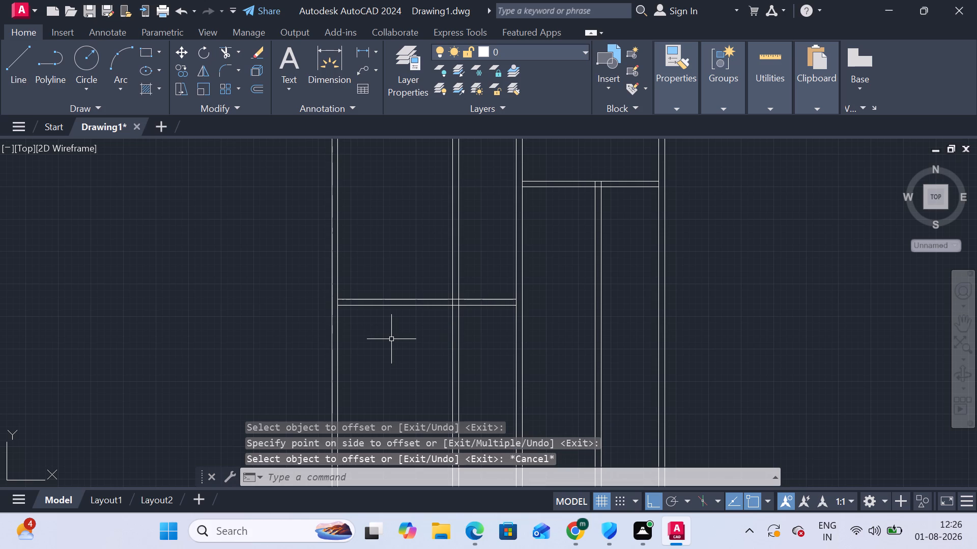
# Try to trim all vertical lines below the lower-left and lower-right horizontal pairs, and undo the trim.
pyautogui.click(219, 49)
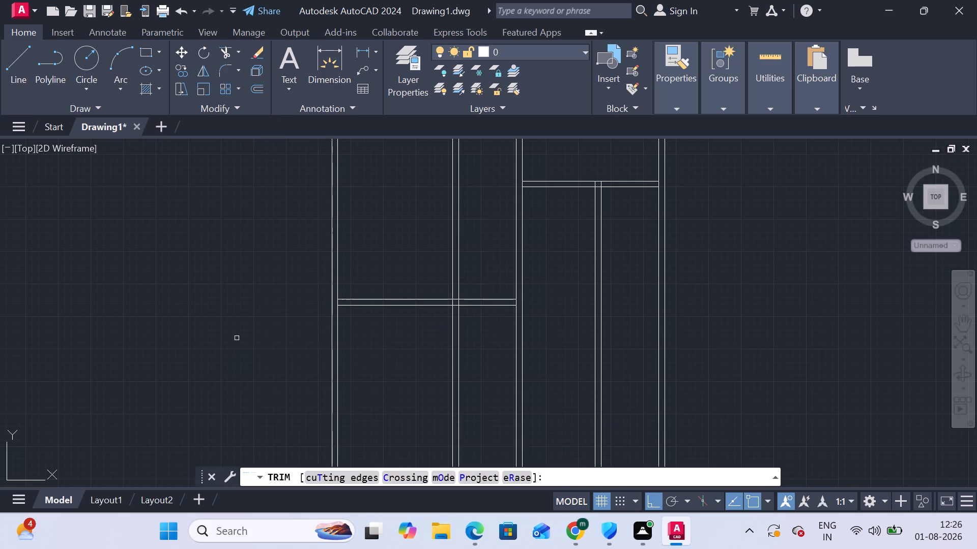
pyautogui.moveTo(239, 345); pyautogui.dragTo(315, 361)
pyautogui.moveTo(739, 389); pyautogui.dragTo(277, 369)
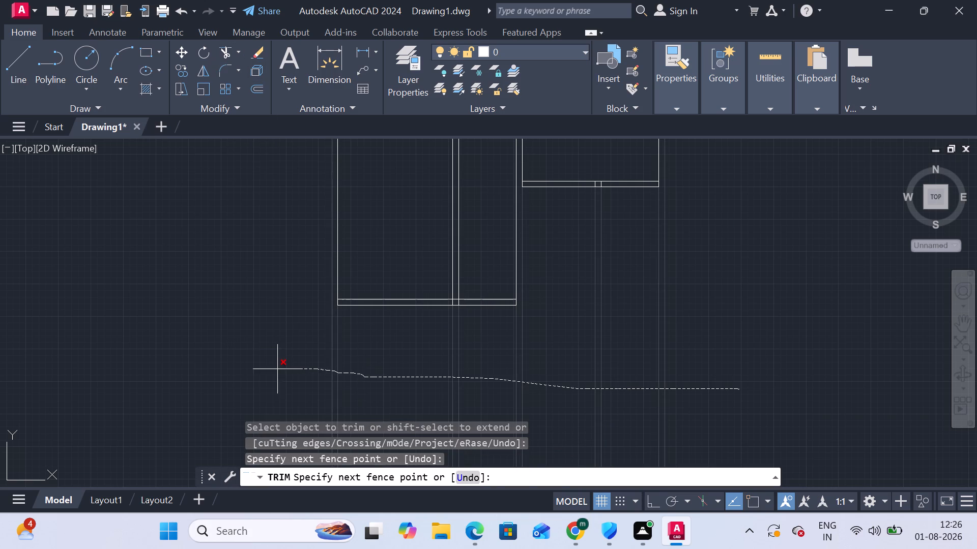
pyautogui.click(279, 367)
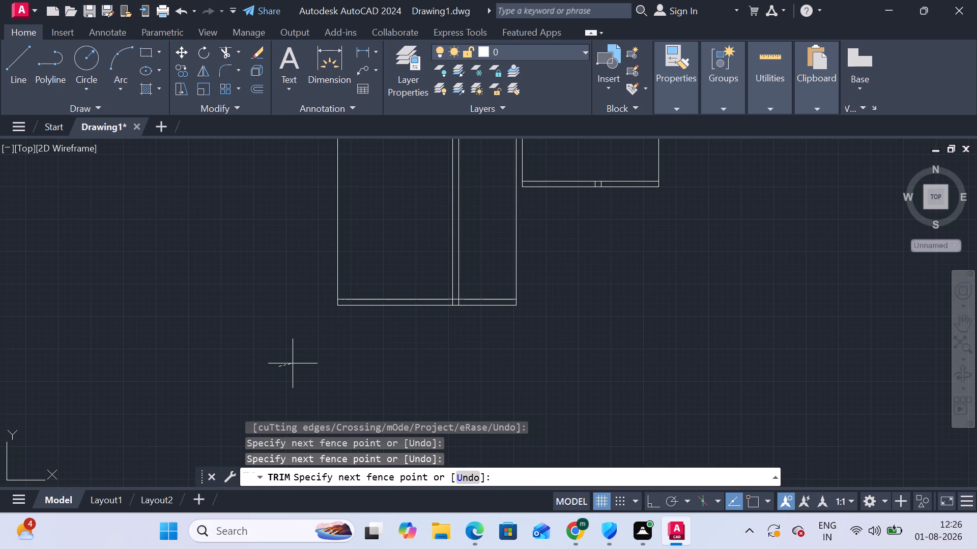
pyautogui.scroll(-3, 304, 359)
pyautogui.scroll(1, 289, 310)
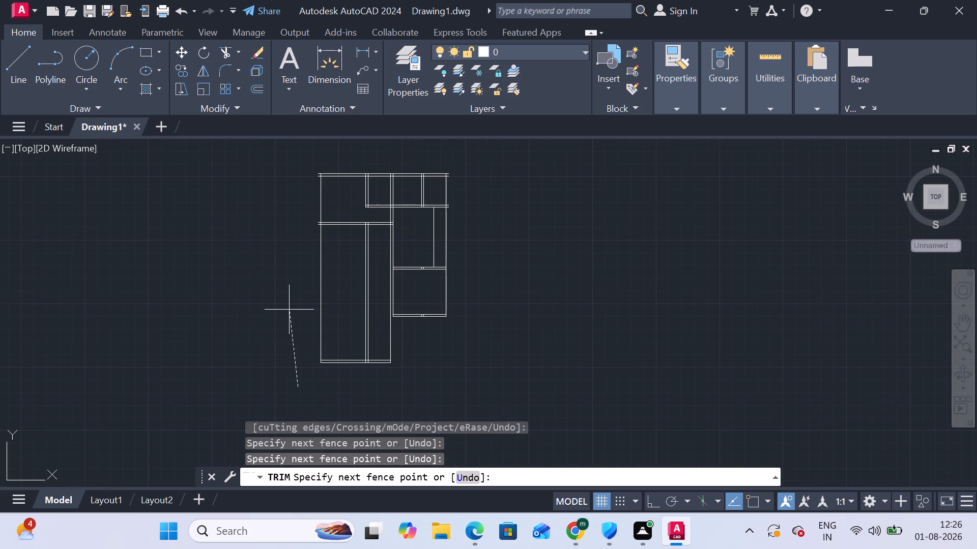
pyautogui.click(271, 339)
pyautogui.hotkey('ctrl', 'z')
# Extend the lower-left horizontal pair to the left wall's outer line.
pyautogui.scroll(-3, 286, 346)
pyautogui.moveTo(279, 345); pyautogui.dragTo(298, 229, button='middle')
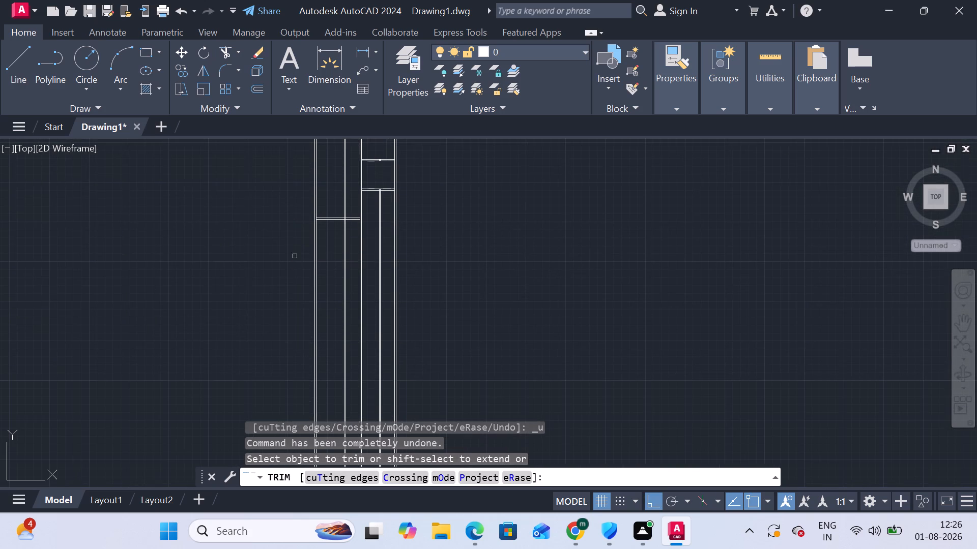
pyautogui.scroll(2, 320, 212)
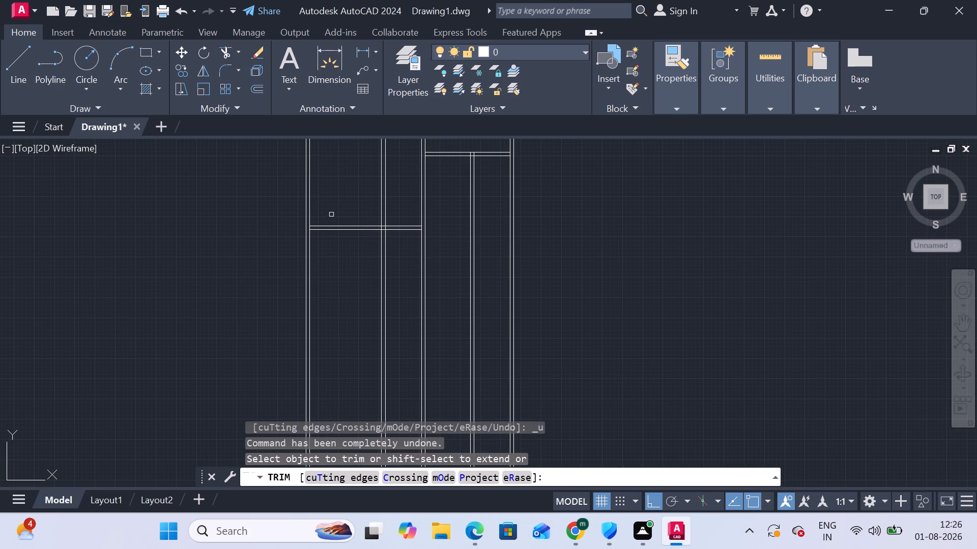
pyautogui.keyDown('ctrl'); pyautogui.click(330, 221); pyautogui.keyUp('ctrl')
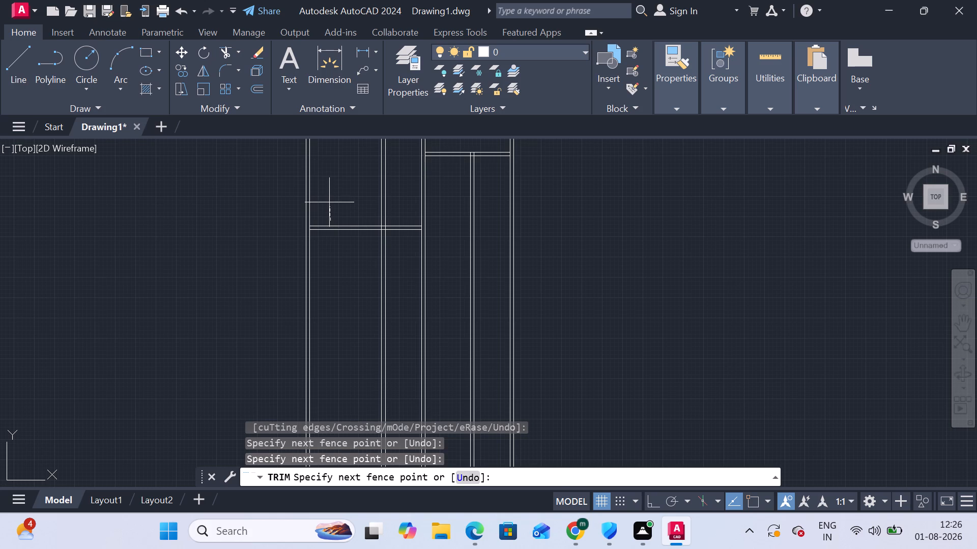
pyautogui.click(329, 202)
pyautogui.keyDown('shift'); pyautogui.click(326, 202); pyautogui.keyUp('shift')
pyautogui.keyDown('shift'); pyautogui.click(326, 248); pyautogui.keyUp('shift')
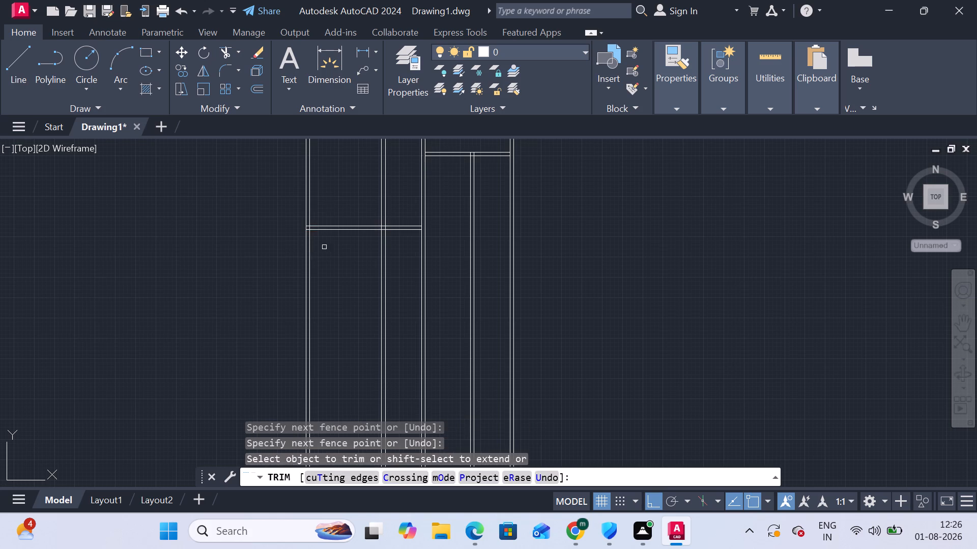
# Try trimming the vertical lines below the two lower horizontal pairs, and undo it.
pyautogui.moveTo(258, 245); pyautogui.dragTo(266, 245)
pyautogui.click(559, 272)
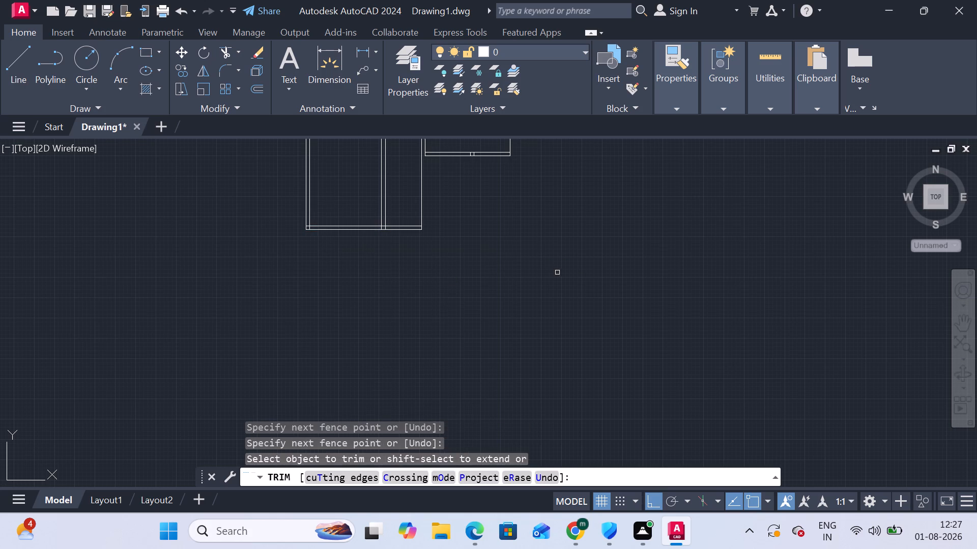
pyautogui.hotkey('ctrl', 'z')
# Extend the lower-right horizontal pair to the right wall's outer line.
pyautogui.scroll(2, 495, 159)
pyautogui.moveTo(506, 187); pyautogui.dragTo(493, 261, button='middle')
pyautogui.scroll(-1, 493, 261)
pyautogui.keyDown('shift'); pyautogui.click(491, 259); pyautogui.keyUp('shift')
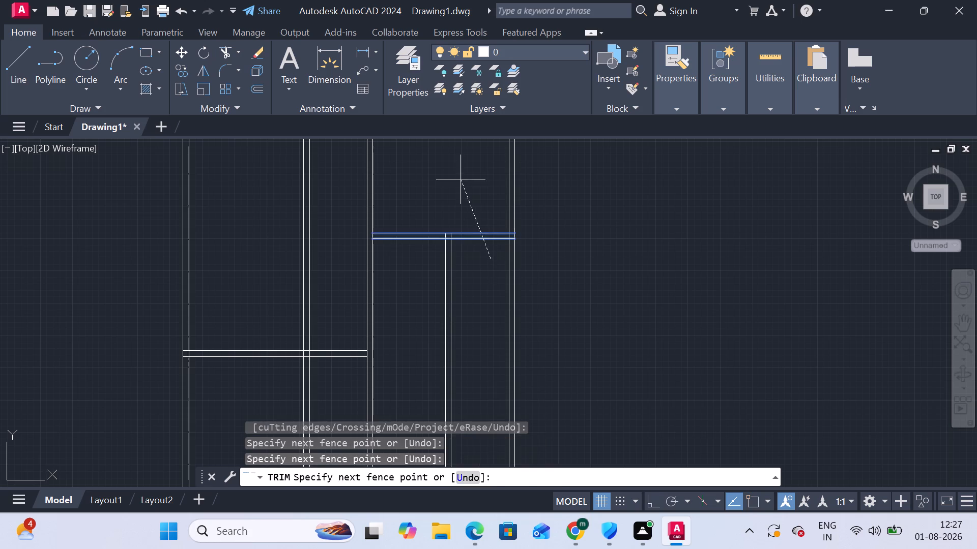
pyautogui.keyDown('shift'); pyautogui.click(456, 175); pyautogui.keyUp('shift')
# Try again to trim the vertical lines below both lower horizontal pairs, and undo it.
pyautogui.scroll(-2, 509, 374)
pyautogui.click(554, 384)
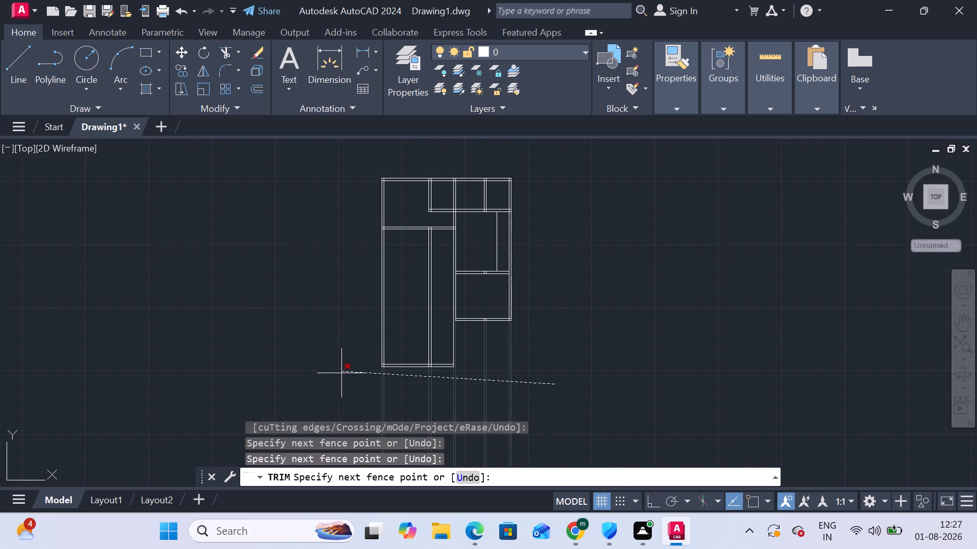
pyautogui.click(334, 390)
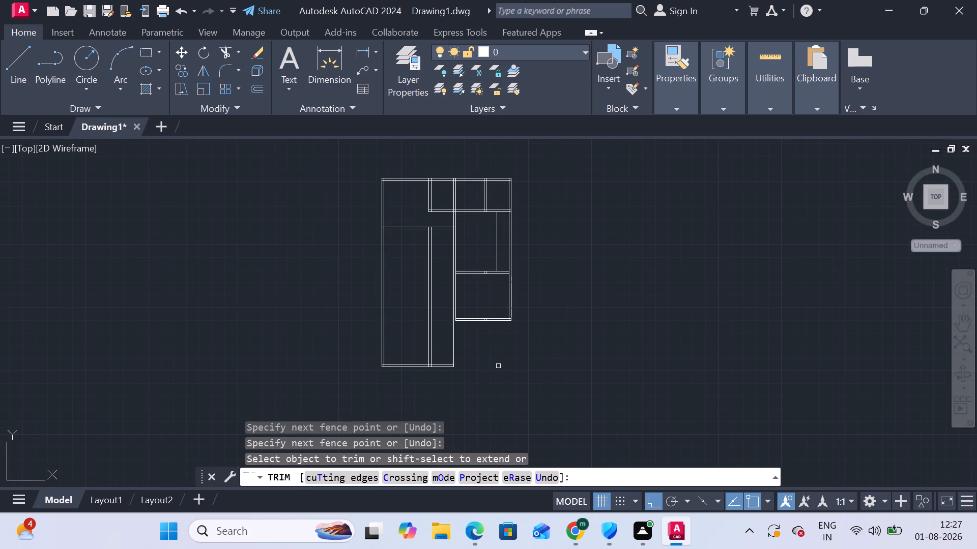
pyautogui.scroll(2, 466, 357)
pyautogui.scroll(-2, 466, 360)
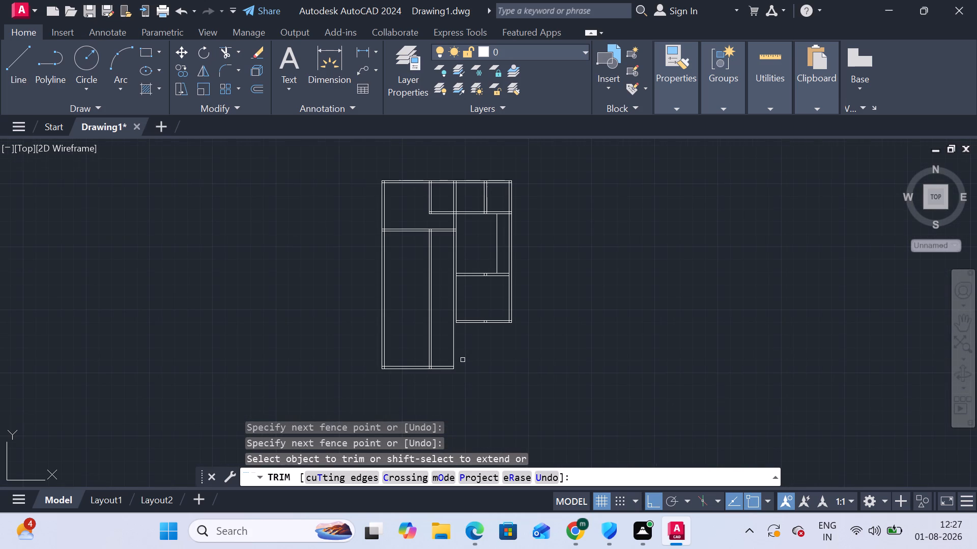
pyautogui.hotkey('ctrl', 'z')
# Extend the lower-right horizontal pair leftward to the left line of the third vertical pair.
pyautogui.scroll(-2, 469, 355)
pyautogui.moveTo(469, 355); pyautogui.dragTo(515, 196, button='middle')
pyautogui.moveTo(512, 199); pyautogui.dragTo(496, 307, button='middle')
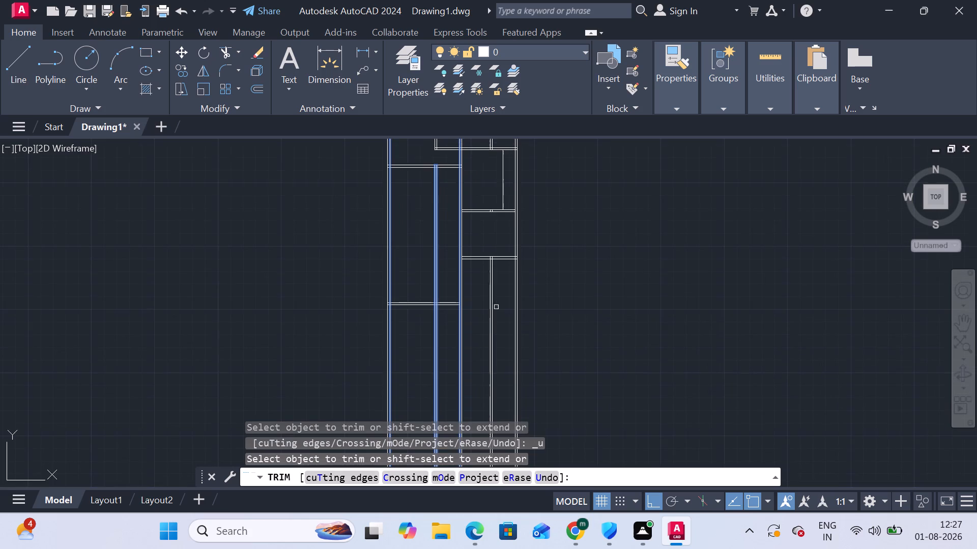
pyautogui.scroll(3, 481, 258)
pyautogui.click(464, 293)
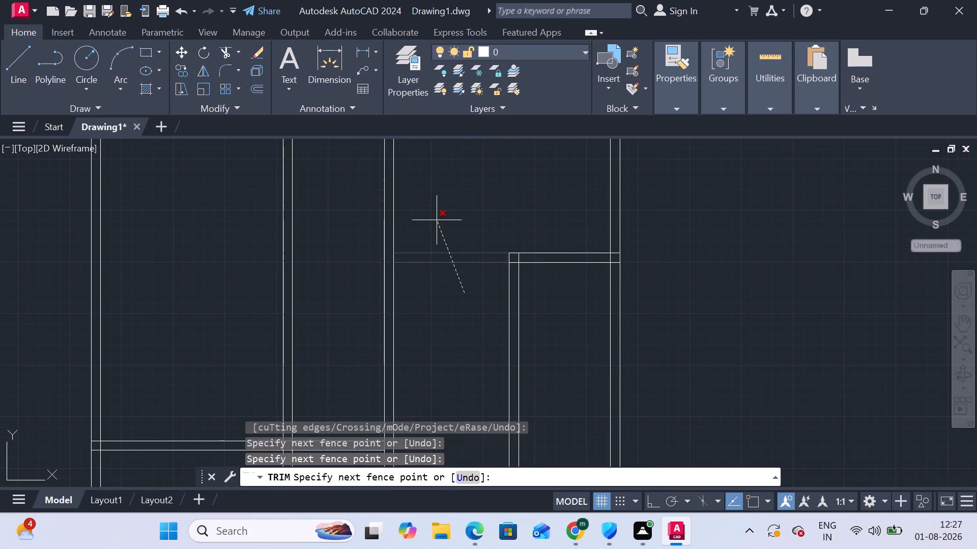
pyautogui.keyDown('shift'); pyautogui.click(437, 220); pyautogui.keyUp('shift')
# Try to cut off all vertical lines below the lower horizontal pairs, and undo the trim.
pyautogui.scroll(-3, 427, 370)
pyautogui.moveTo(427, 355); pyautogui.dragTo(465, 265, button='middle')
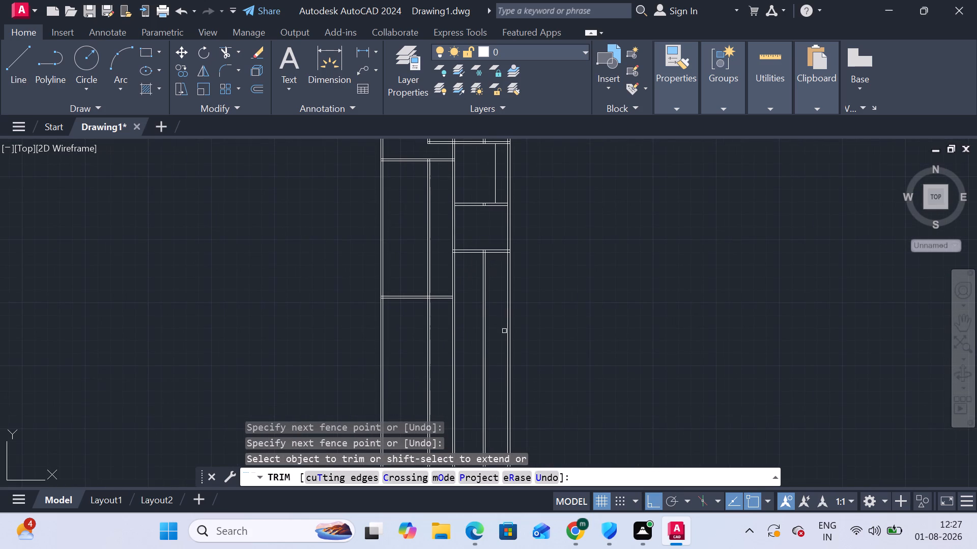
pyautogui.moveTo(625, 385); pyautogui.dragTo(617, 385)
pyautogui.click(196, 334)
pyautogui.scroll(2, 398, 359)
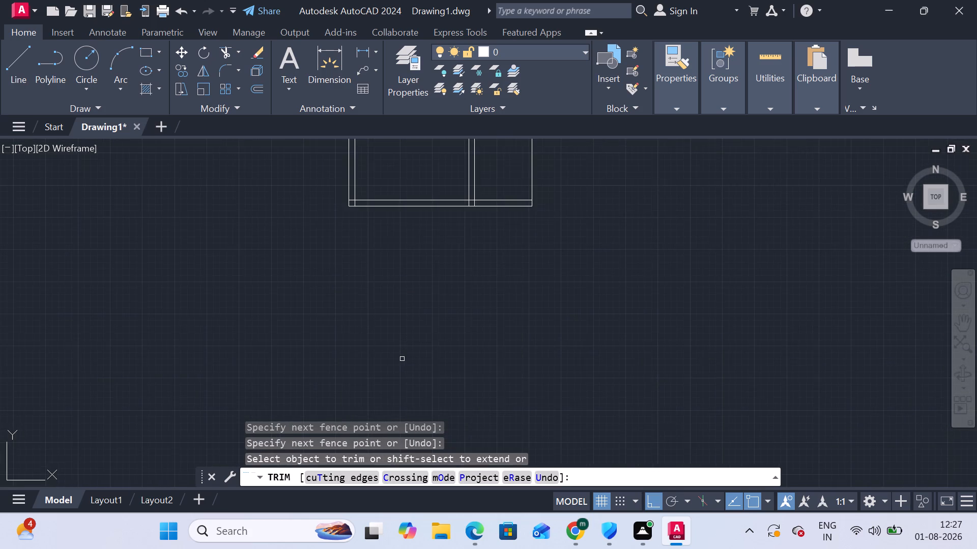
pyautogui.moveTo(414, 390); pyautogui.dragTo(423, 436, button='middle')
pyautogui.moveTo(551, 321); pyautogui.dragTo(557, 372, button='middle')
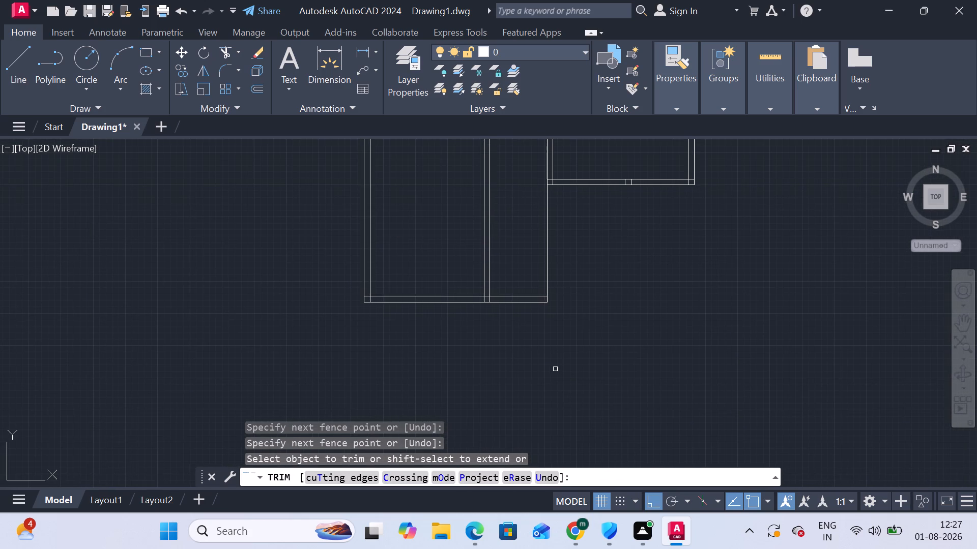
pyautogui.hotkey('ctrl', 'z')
# Extend the lower-left horizontal pair rightward to the right line of the third vertical pair.
pyautogui.scroll(-2, 567, 355)
pyautogui.moveTo(564, 355); pyautogui.dragTo(574, 206, button='middle')
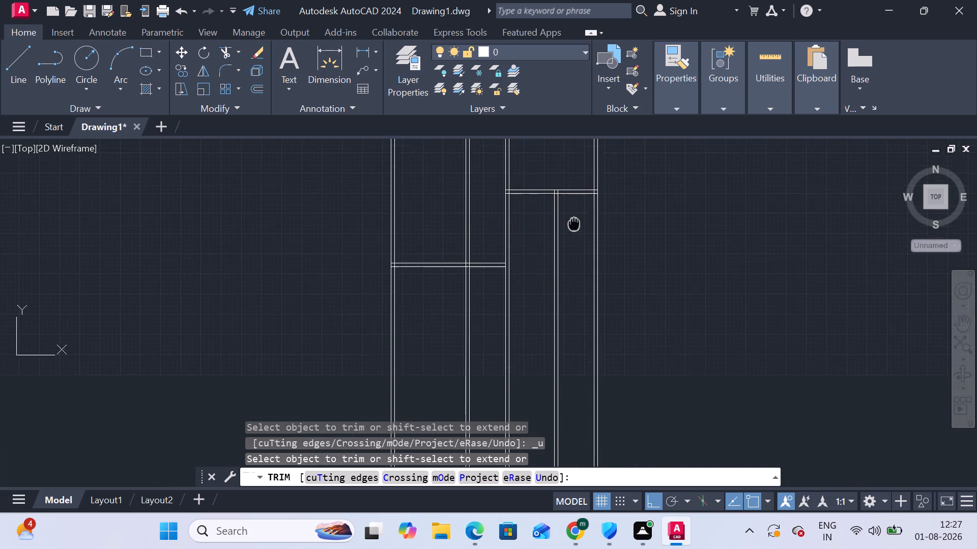
pyautogui.moveTo(574, 206); pyautogui.dragTo(574, 192, button='middle')
pyautogui.scroll(-3, 527, 308)
pyautogui.scroll(3, 524, 311)
pyautogui.moveTo(525, 238); pyautogui.dragTo(525, 296, button='middle')
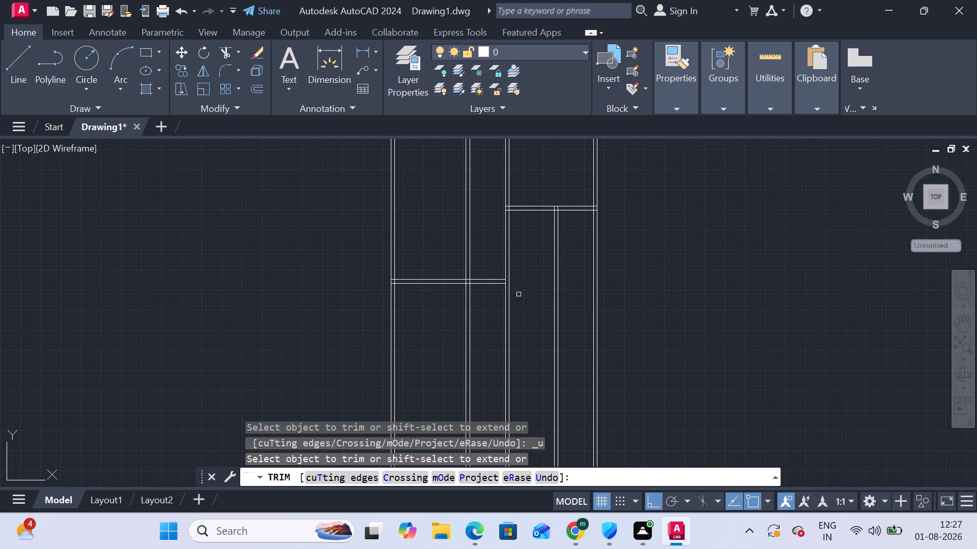
pyautogui.click(491, 306)
pyautogui.keyDown('shift'); pyautogui.click(494, 248); pyautogui.keyUp('shift')
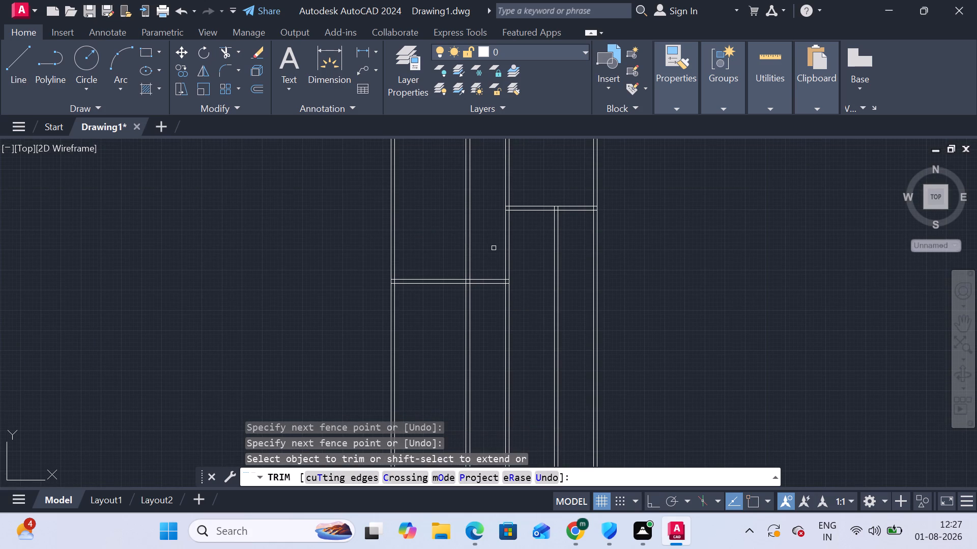
# Trim all vertical lines running below the lower-left and lower-right horizontal pairs.
pyautogui.click(623, 356)
pyautogui.click(370, 341)
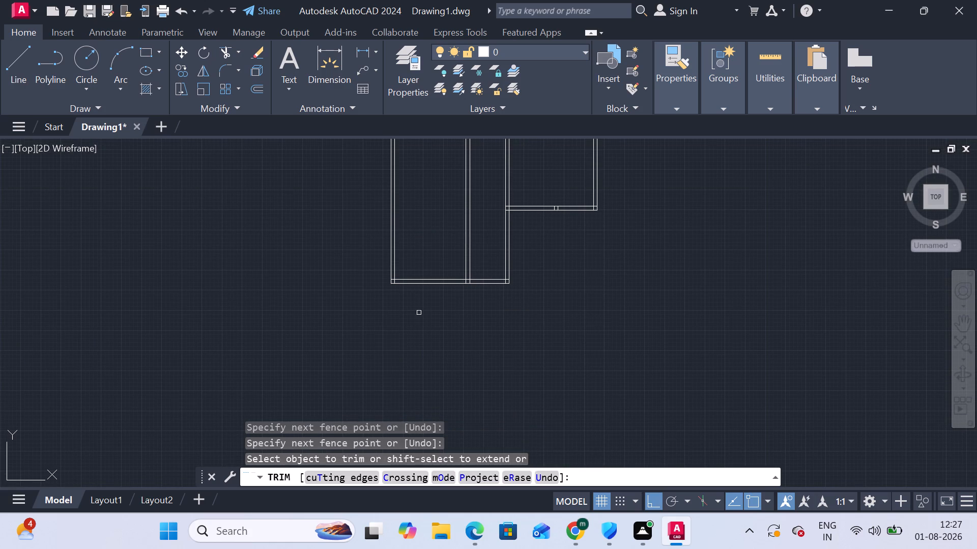
pyautogui.scroll(-1, 424, 327)
pyautogui.moveTo(448, 323); pyautogui.dragTo(451, 382, button='middle')
pyautogui.press('Escape')
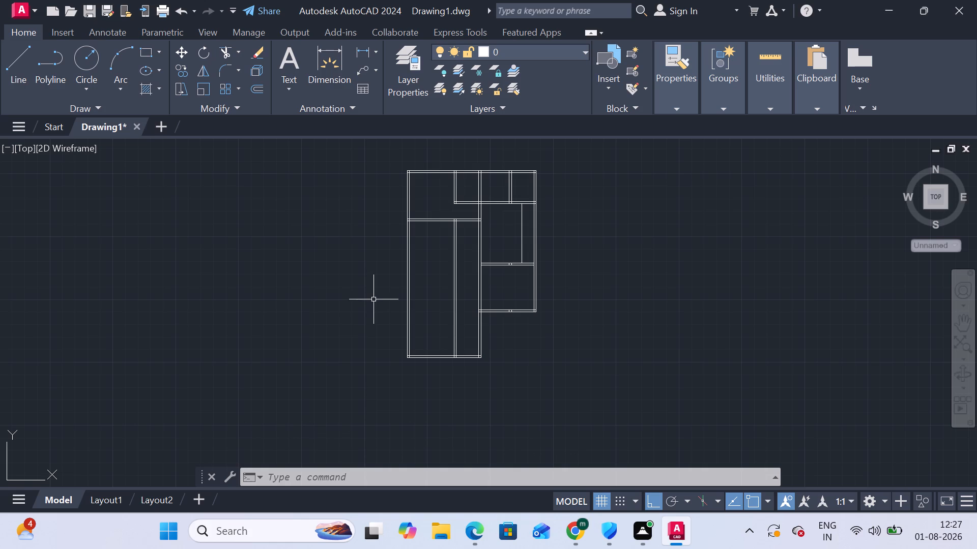
# Draw a 5'11" line rightward from the left wall pair's inner line, starting 5'11" below the middle-left horizontal pair.
pyautogui.click(15, 54)
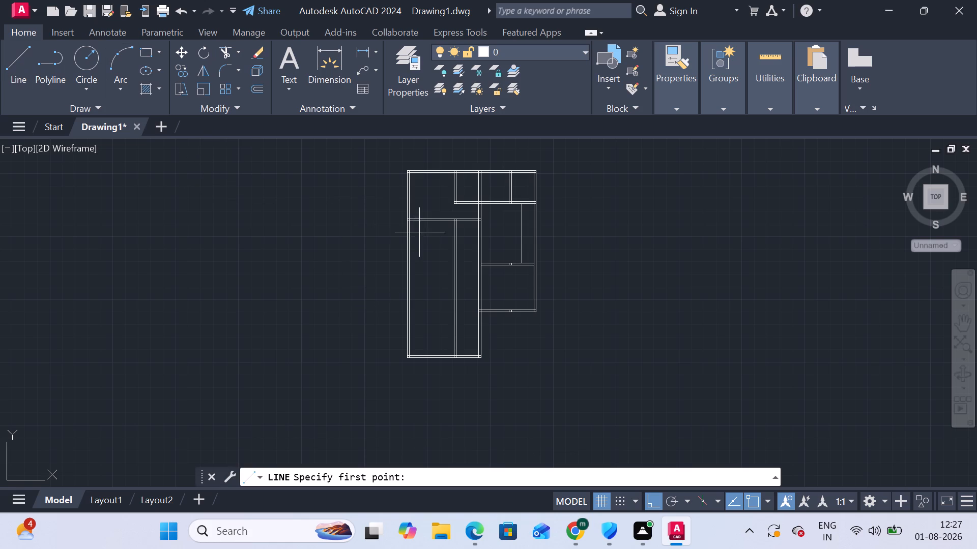
pyautogui.scroll(2, 424, 225)
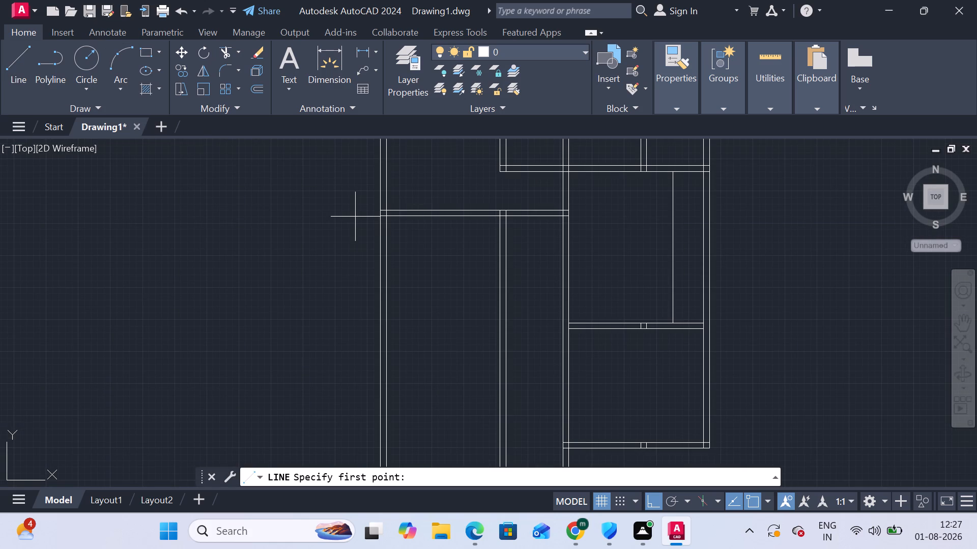
pyautogui.write('tk')
pyautogui.press('Return')
pyautogui.click(384, 213)
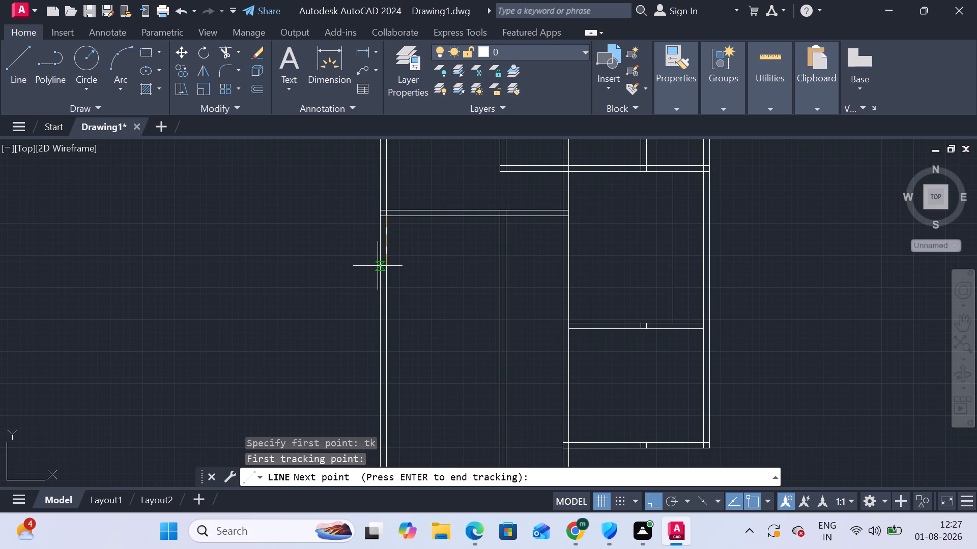
pyautogui.write("5'11")
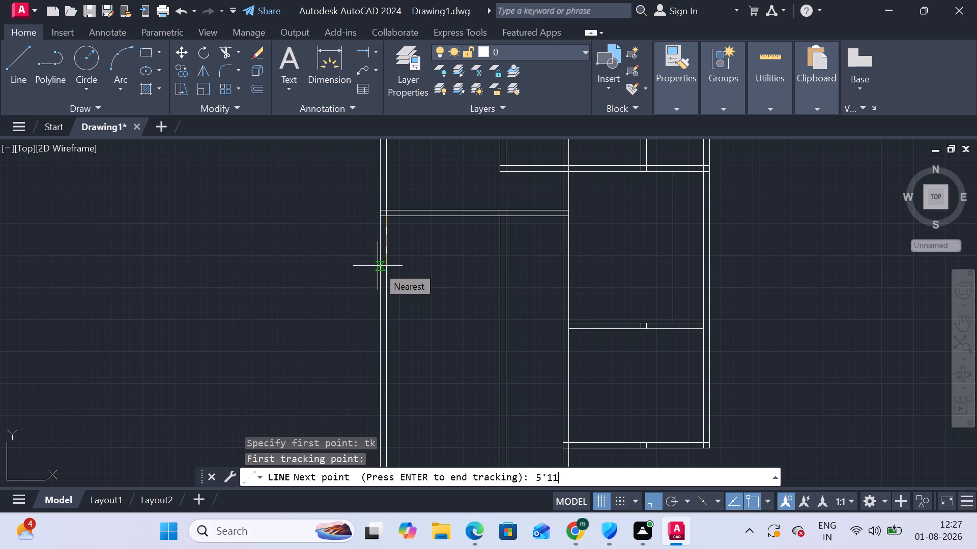
pyautogui.press('/')
pyautogui.press('BackSpace')
pyautogui.hotkey('shift', '"')
pyautogui.press('Return')
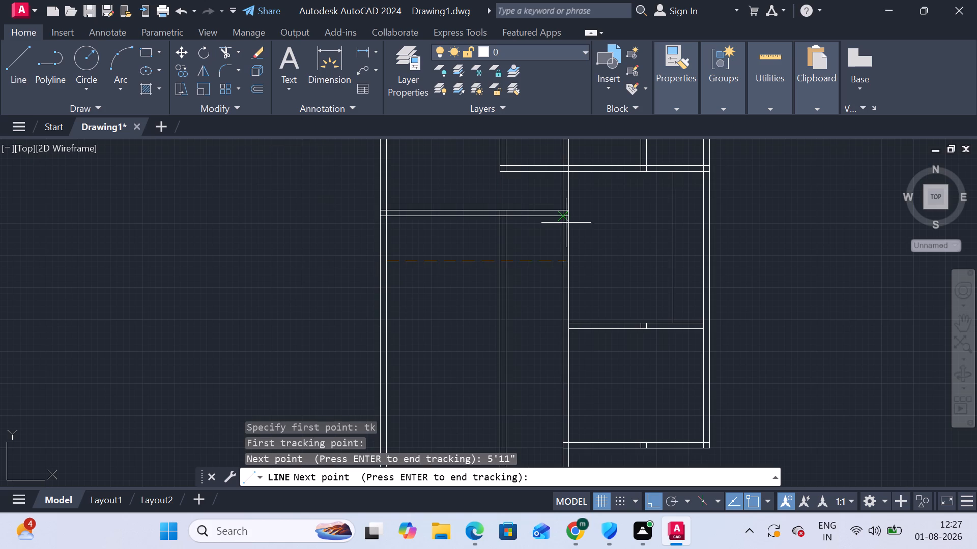
pyautogui.rightClick(533, 248)
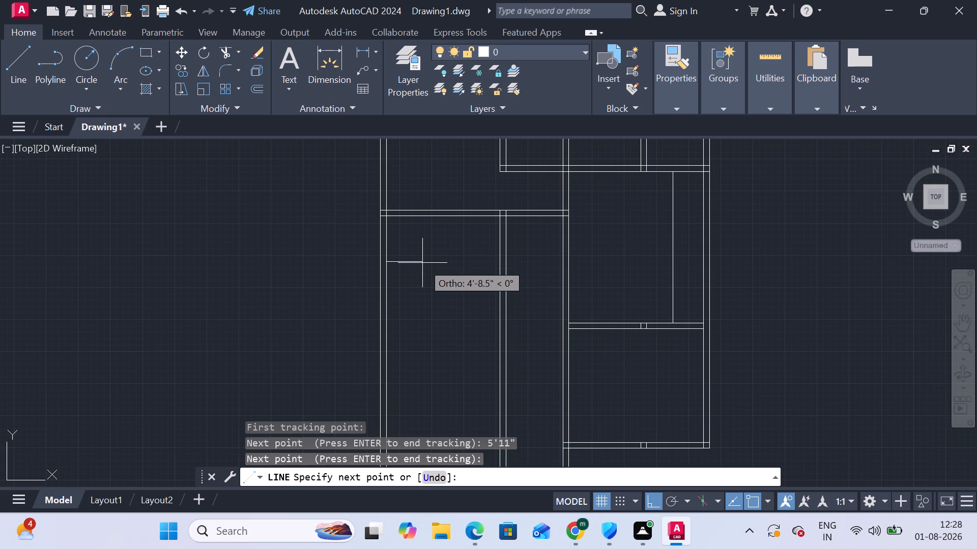
pyautogui.press('5')
pyautogui.write("'11")
pyautogui.hotkey('shift', '"')
pyautogui.press('Return')
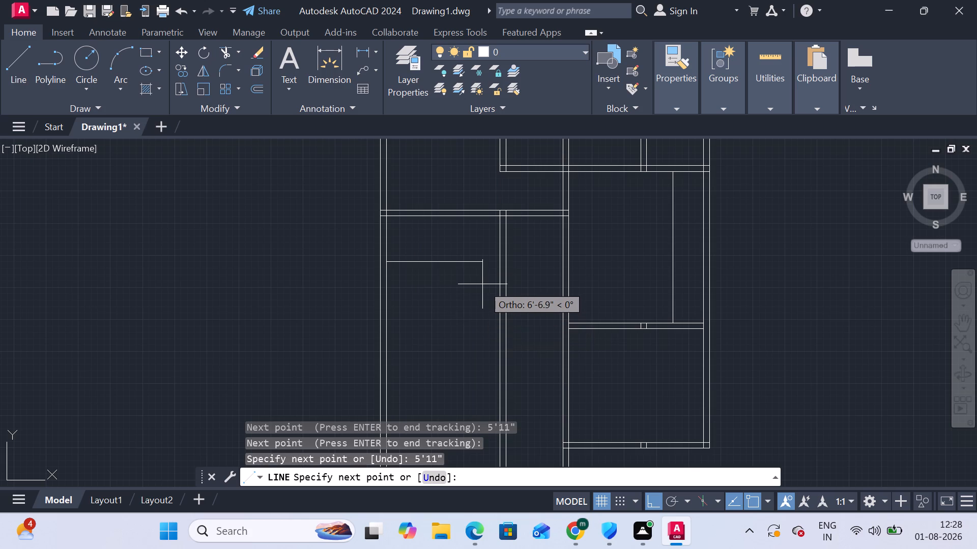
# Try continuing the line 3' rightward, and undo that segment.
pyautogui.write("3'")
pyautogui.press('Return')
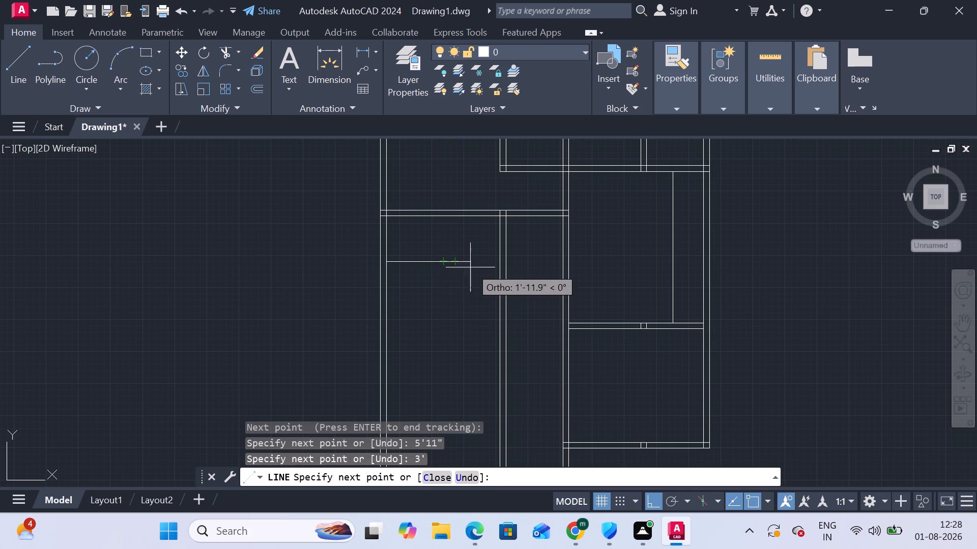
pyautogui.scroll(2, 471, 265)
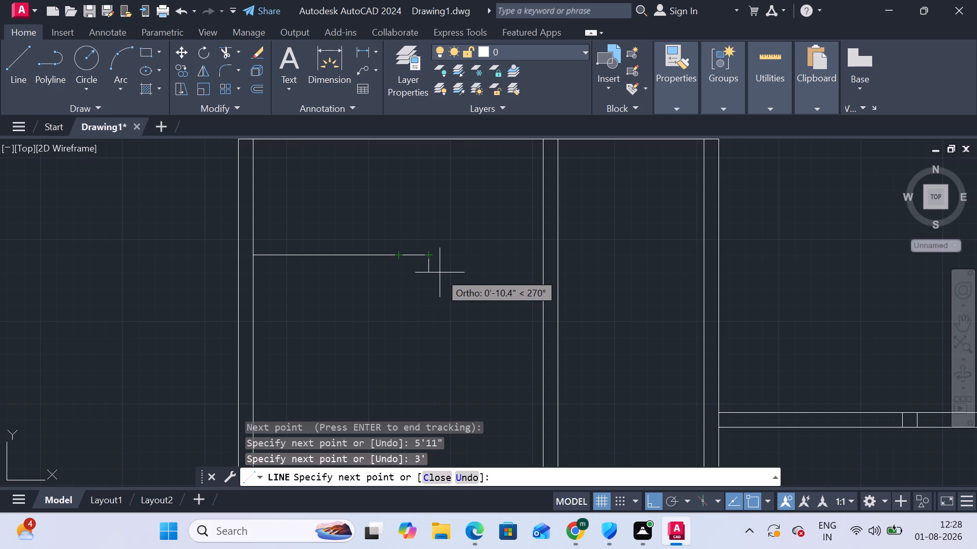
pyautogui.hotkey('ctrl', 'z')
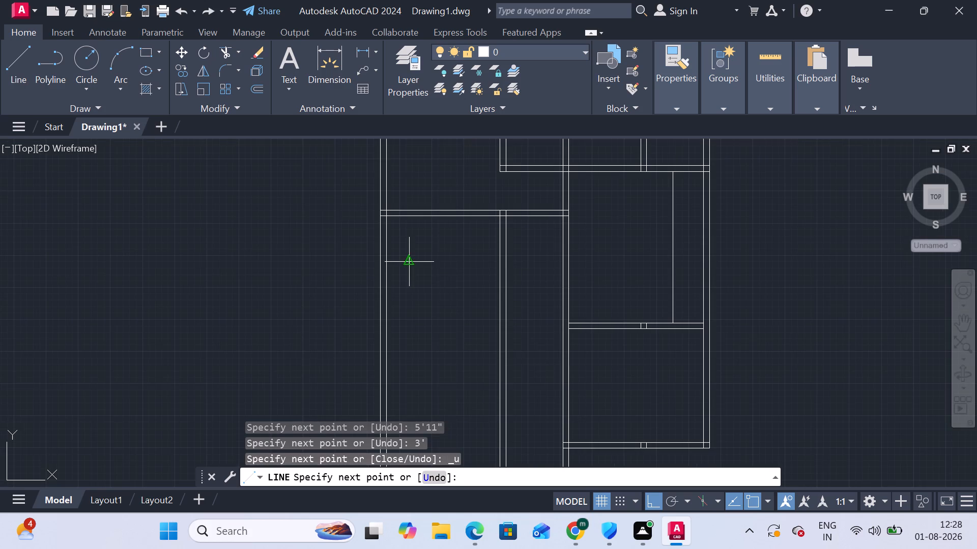
# Continue the line rightward by 5'5" and 5', and close it straight up to the upper line of the horizontal pair.
pyautogui.scroll(3, 422, 266)
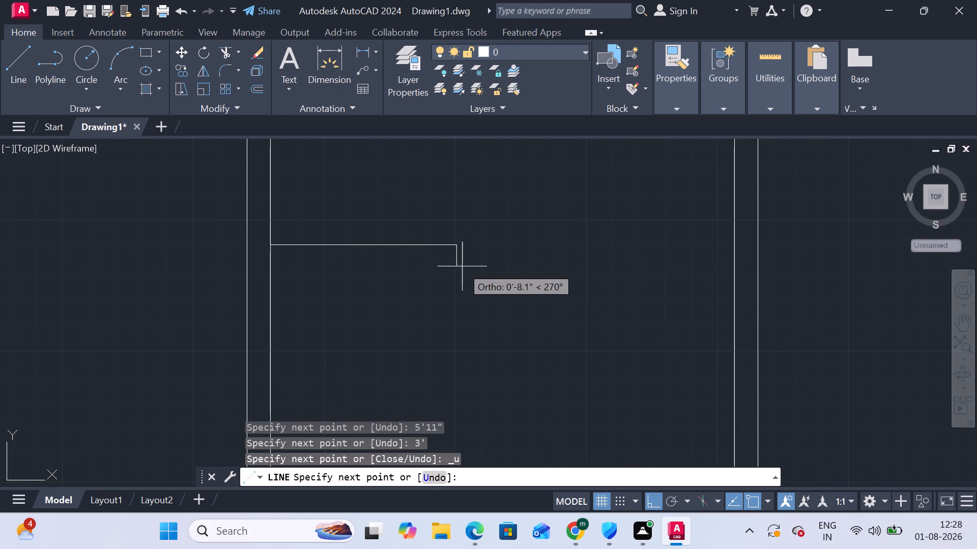
pyautogui.scroll(-2, 509, 265)
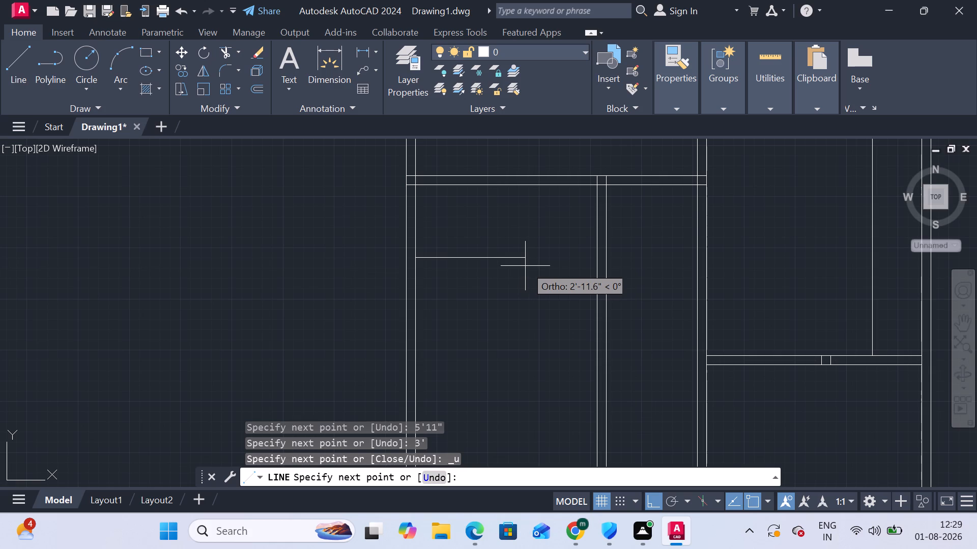
pyautogui.write("5'")
pyautogui.press('5')
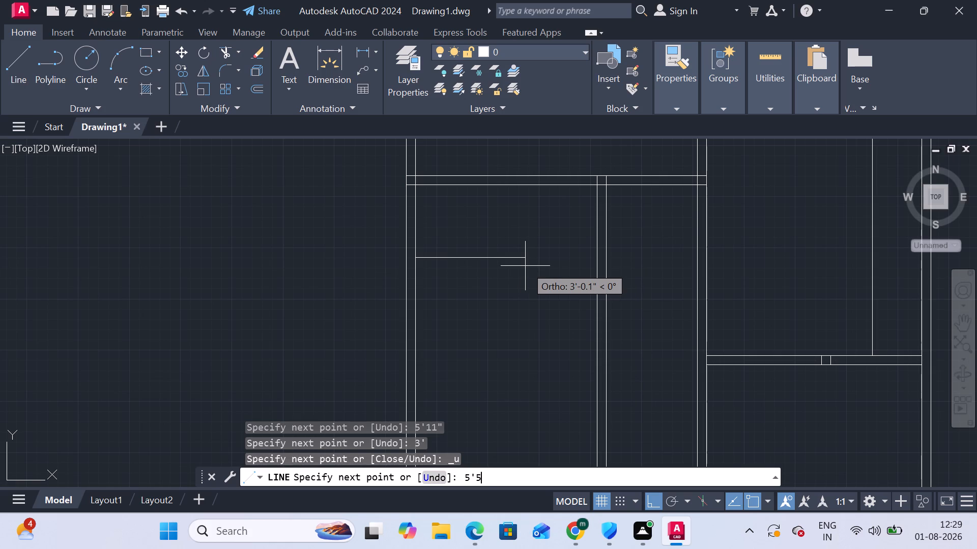
pyautogui.hotkey('shift', '"')
pyautogui.press('Return')
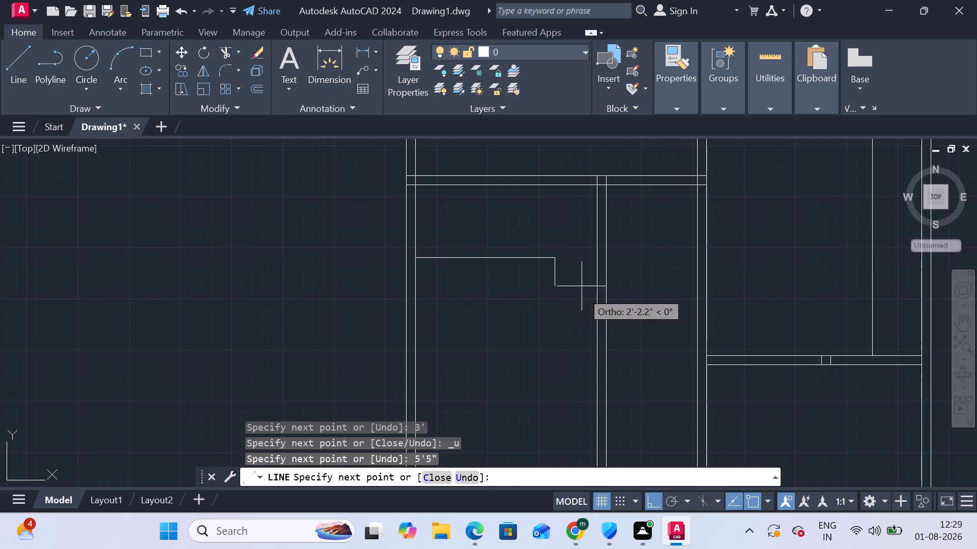
pyautogui.moveTo(552, 308); pyautogui.dragTo(547, 372, button='middle')
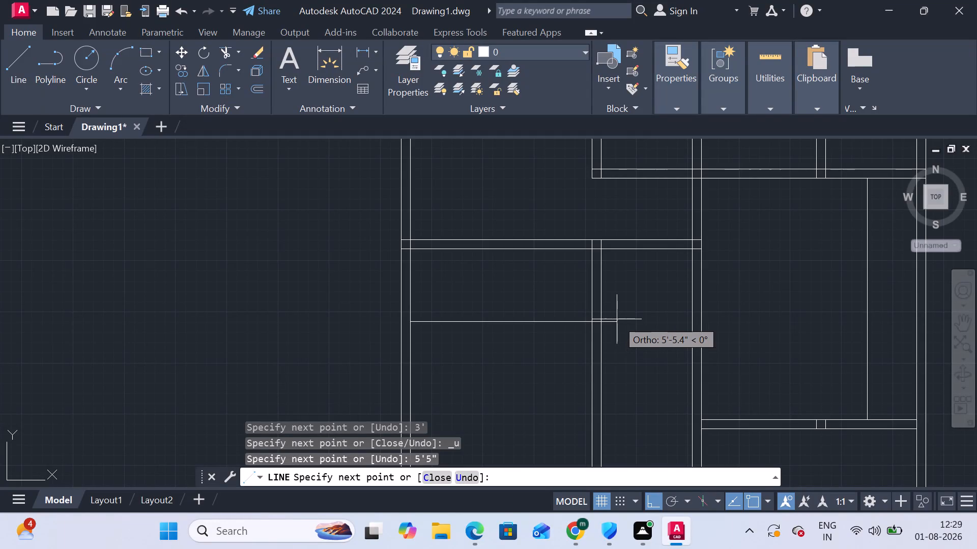
pyautogui.write("5'")
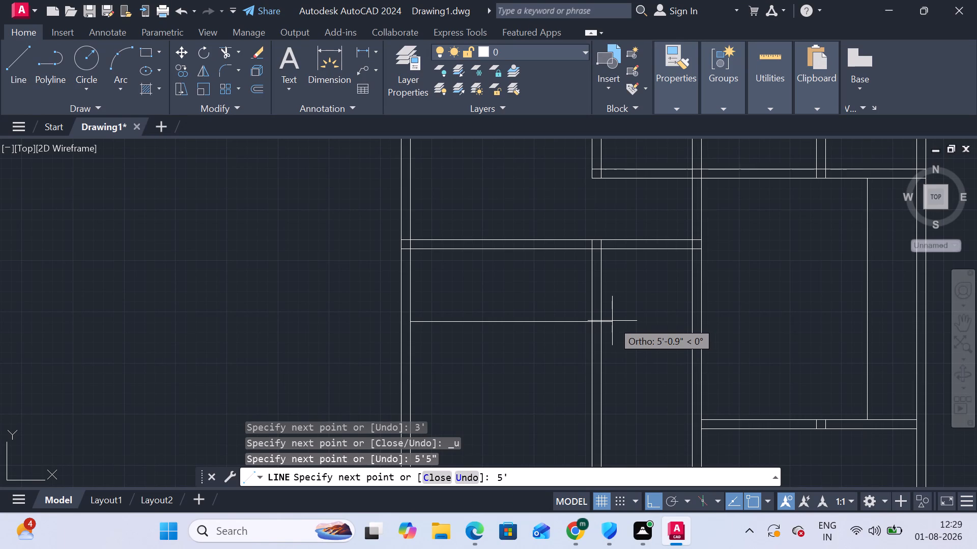
pyautogui.press('Return')
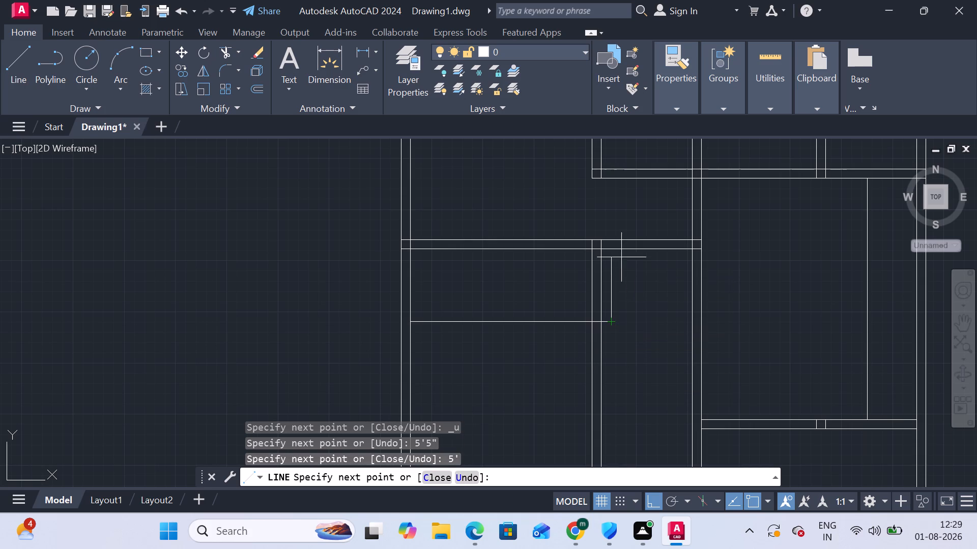
pyautogui.click(613, 236)
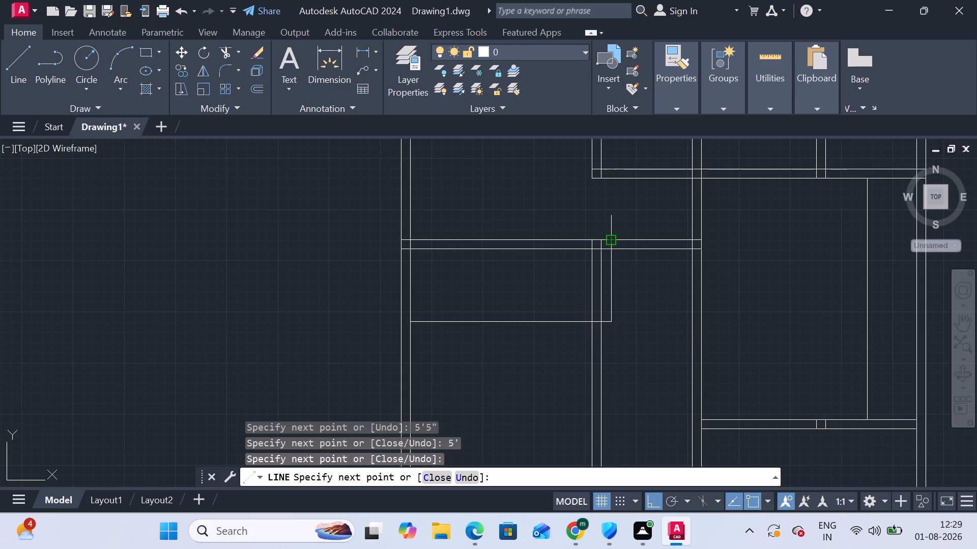
pyautogui.press('Escape')
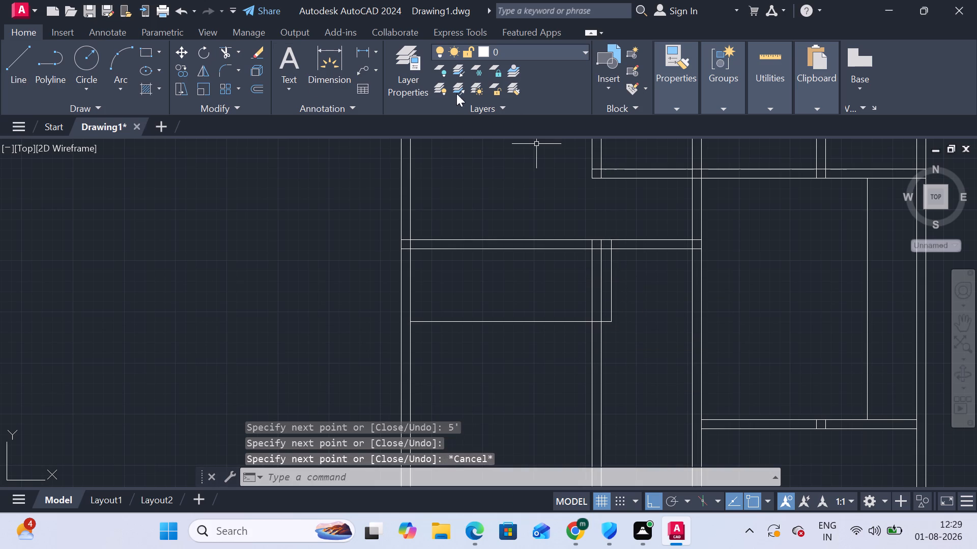
# Trim the second vertical pair between the horizontal pair and the new room's bottom line.
pyautogui.click(220, 52)
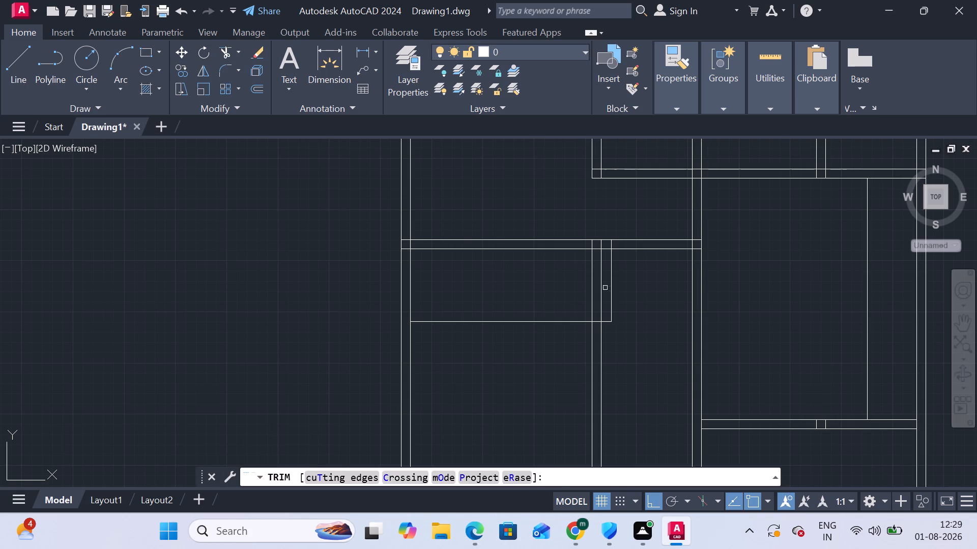
pyautogui.click(605, 288)
pyautogui.click(549, 284)
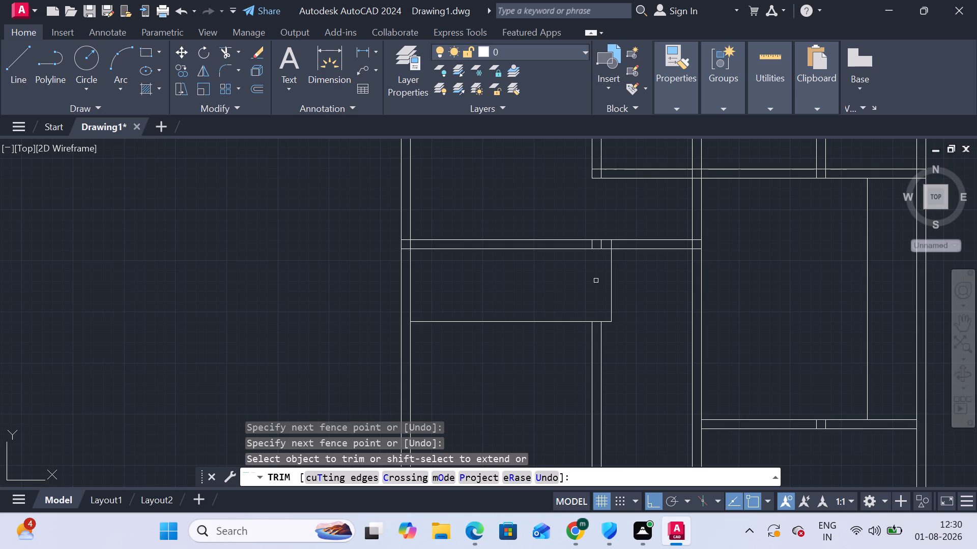
pyautogui.press('Escape')
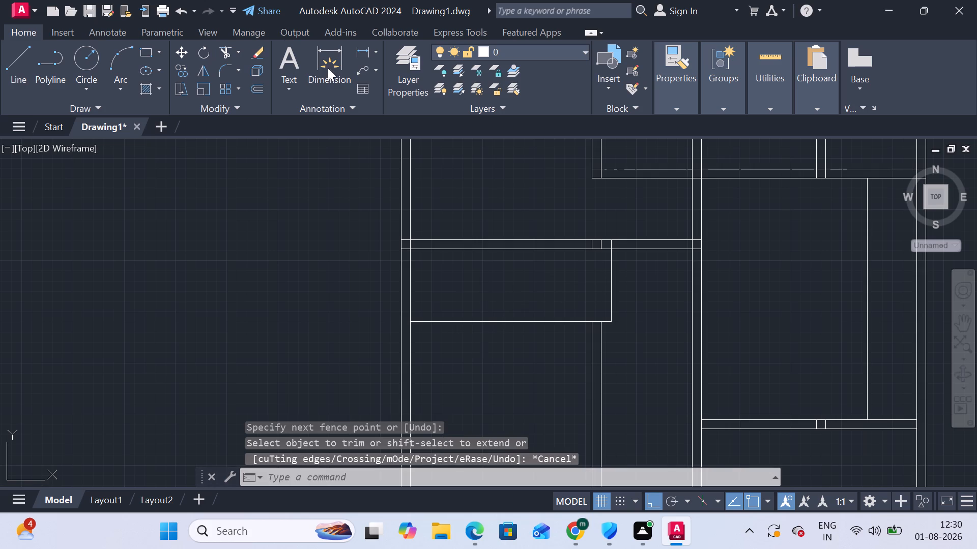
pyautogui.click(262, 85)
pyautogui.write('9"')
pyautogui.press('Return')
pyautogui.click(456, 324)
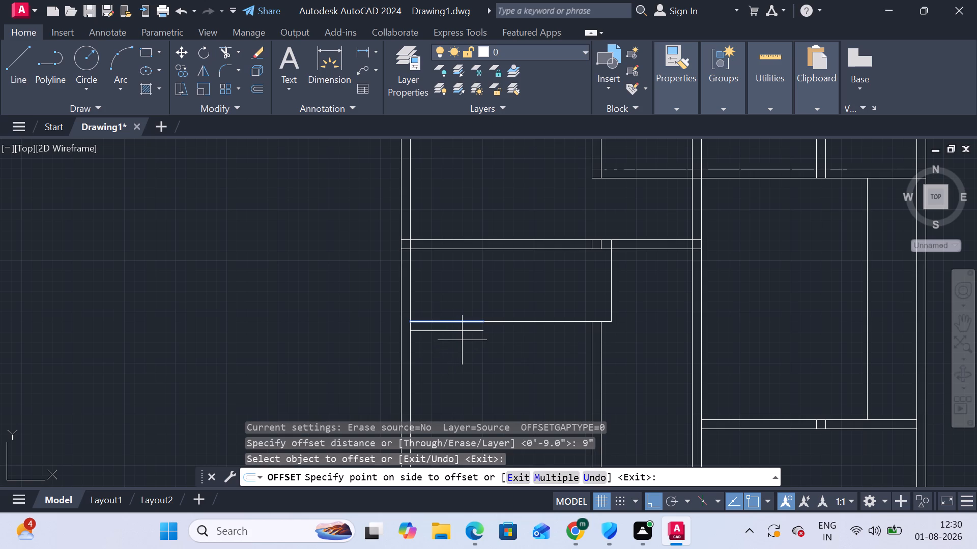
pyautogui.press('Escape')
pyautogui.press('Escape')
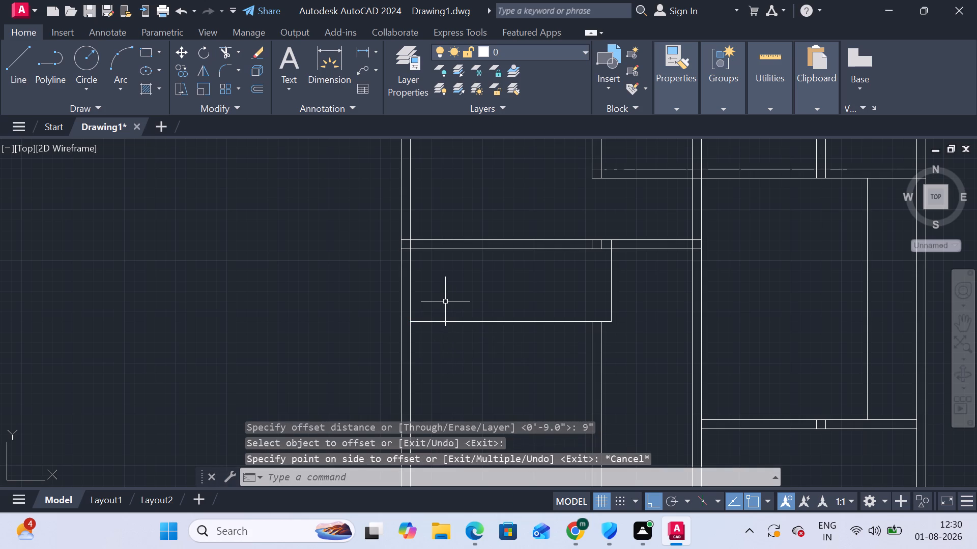
# Join the three collinear segments of the new room's bottom line into a single line, and select it.
pyautogui.click(222, 107)
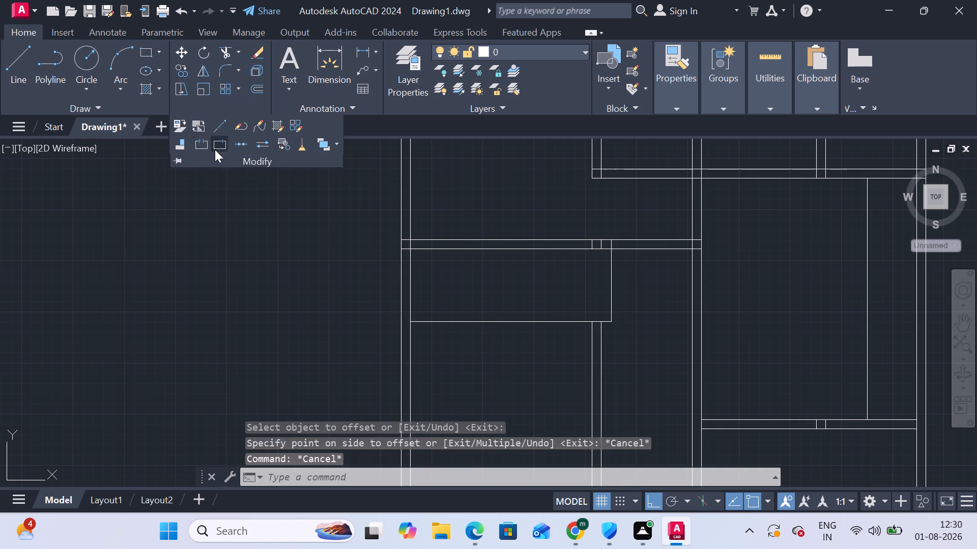
pyautogui.click(241, 144)
pyautogui.moveTo(444, 299); pyautogui.dragTo(541, 354)
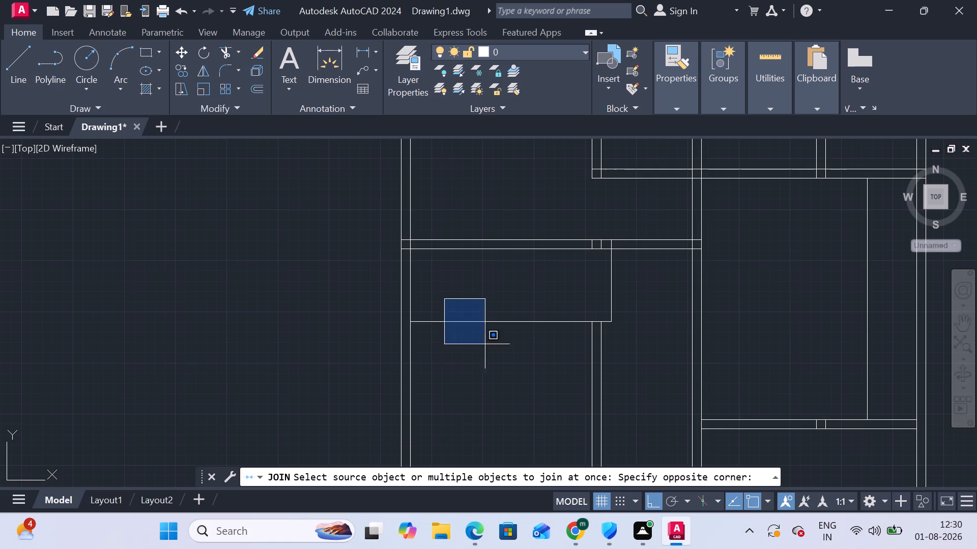
pyautogui.moveTo(541, 354); pyautogui.dragTo(577, 301)
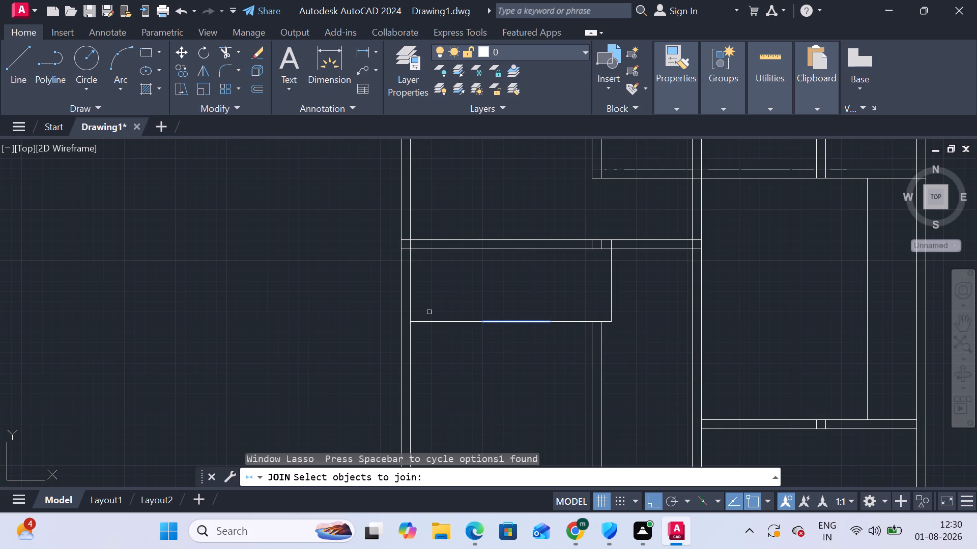
pyautogui.moveTo(568, 340); pyautogui.dragTo(563, 332)
pyautogui.moveTo(555, 323); pyautogui.dragTo(443, 305)
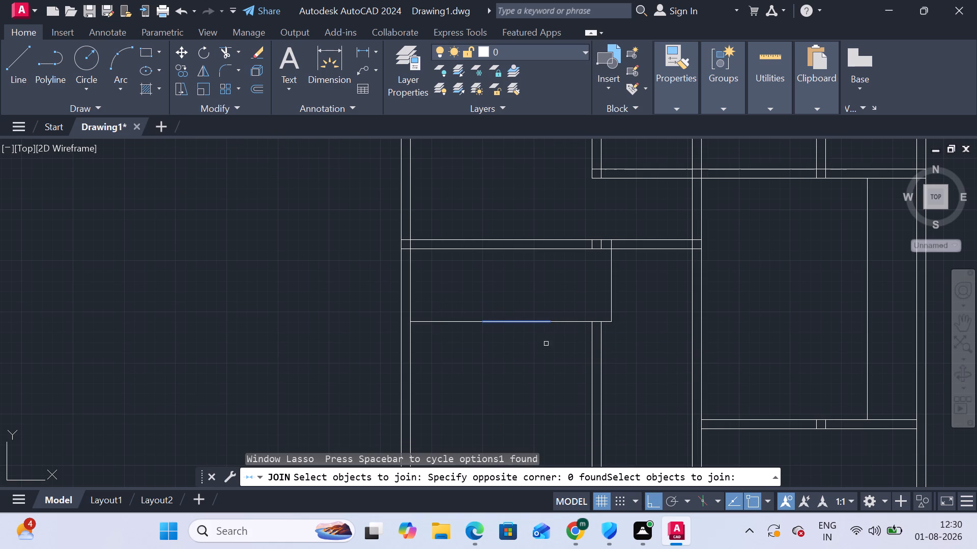
pyautogui.click(569, 343)
pyautogui.click(441, 298)
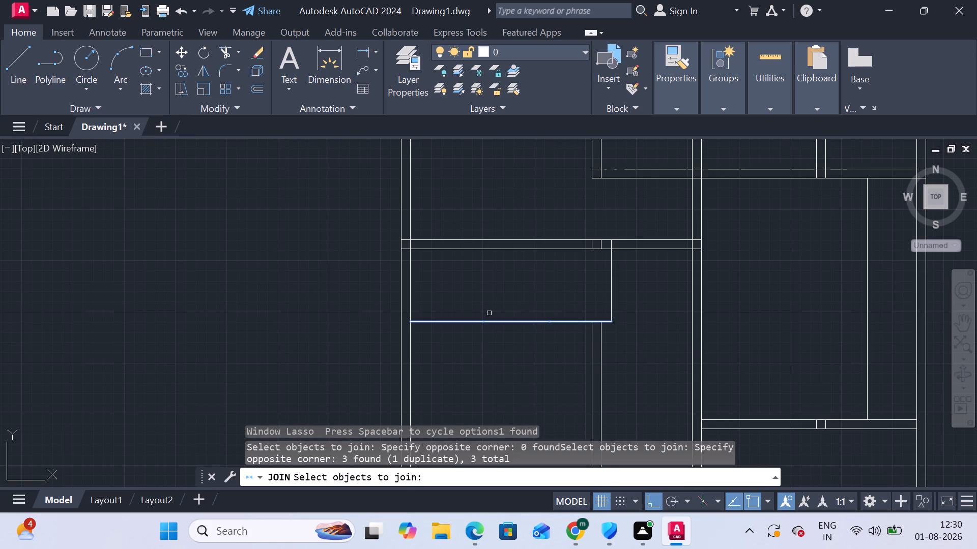
pyautogui.rightClick(489, 308)
pyautogui.click(507, 316)
pyautogui.click(506, 327)
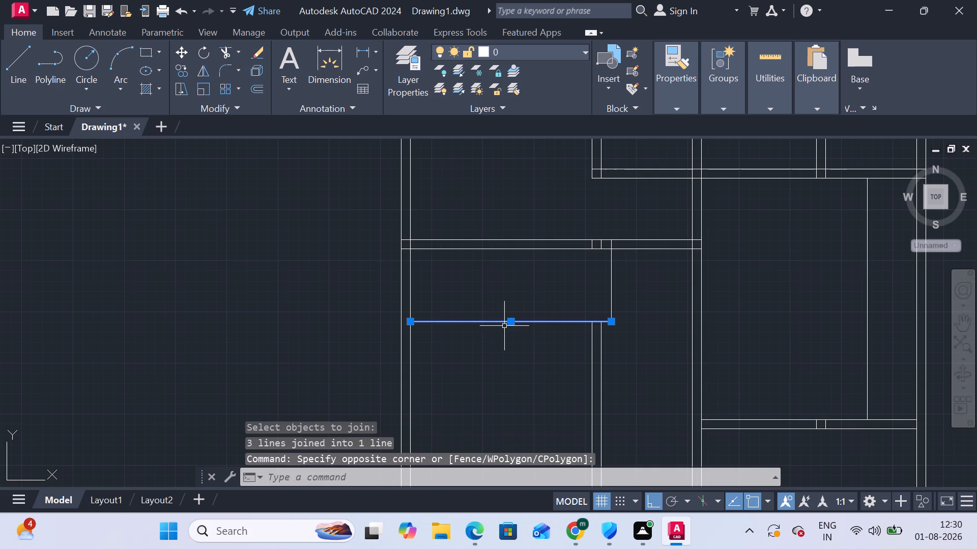
# Offset the new room's bottom line downward and its right-hand line outward by 9" to form the wall pairs.
pyautogui.press('Escape')
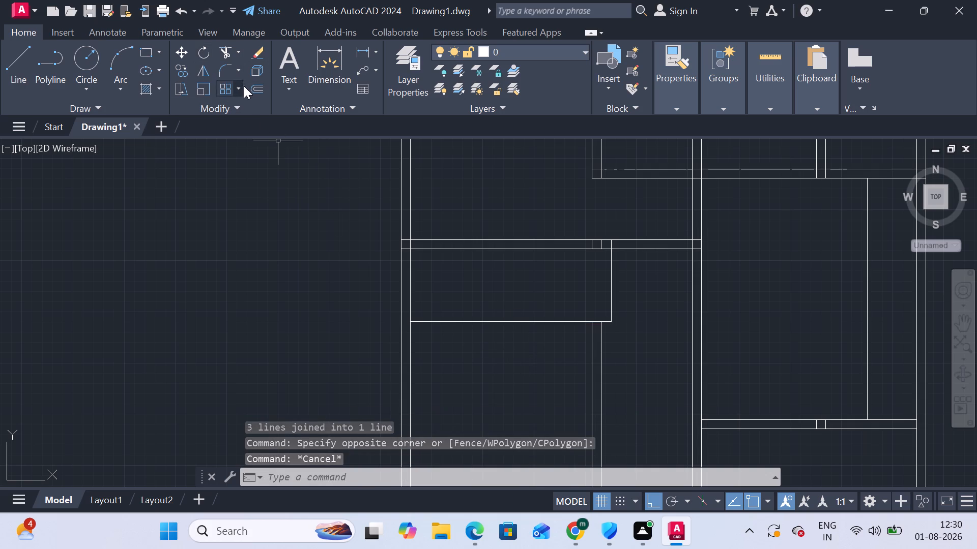
pyautogui.click(257, 86)
pyautogui.press('Return')
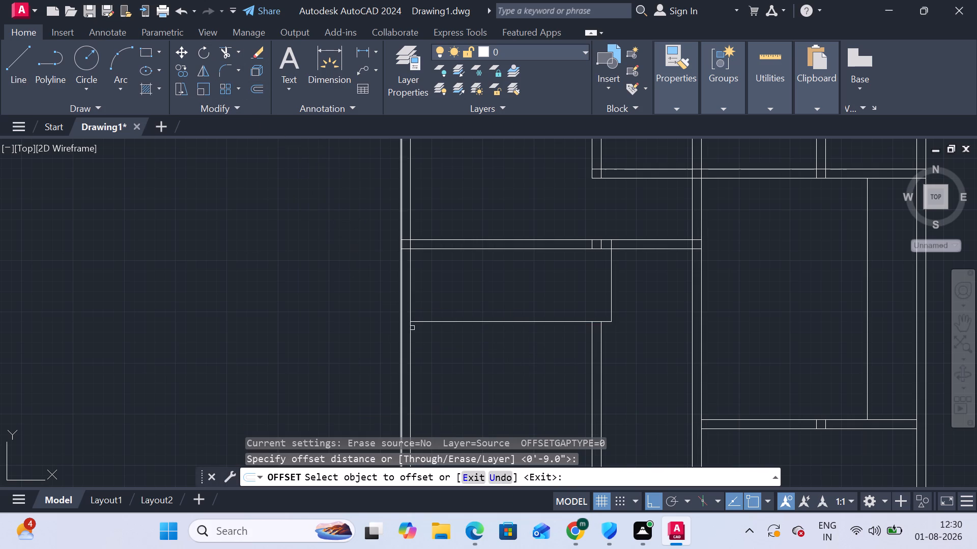
pyautogui.click(479, 322)
pyautogui.click(470, 333)
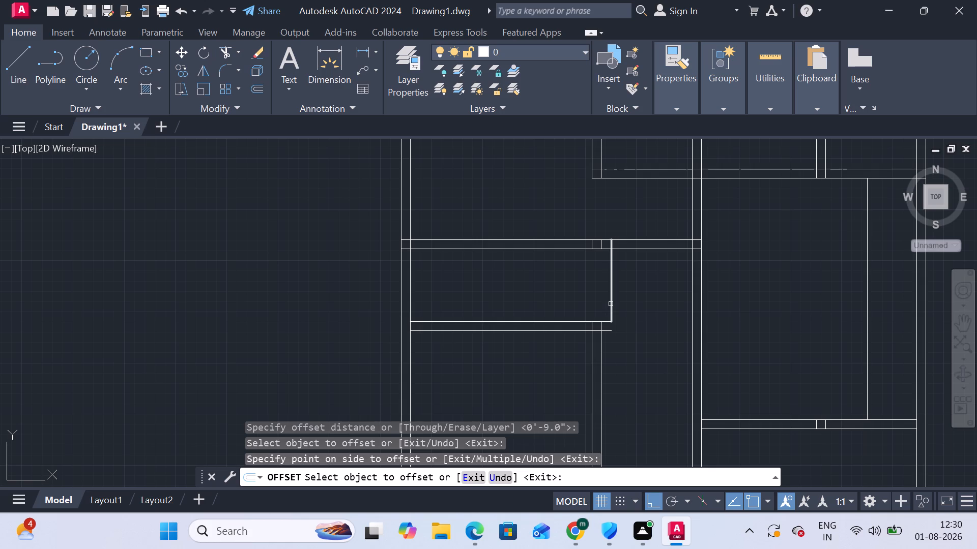
pyautogui.click(611, 304)
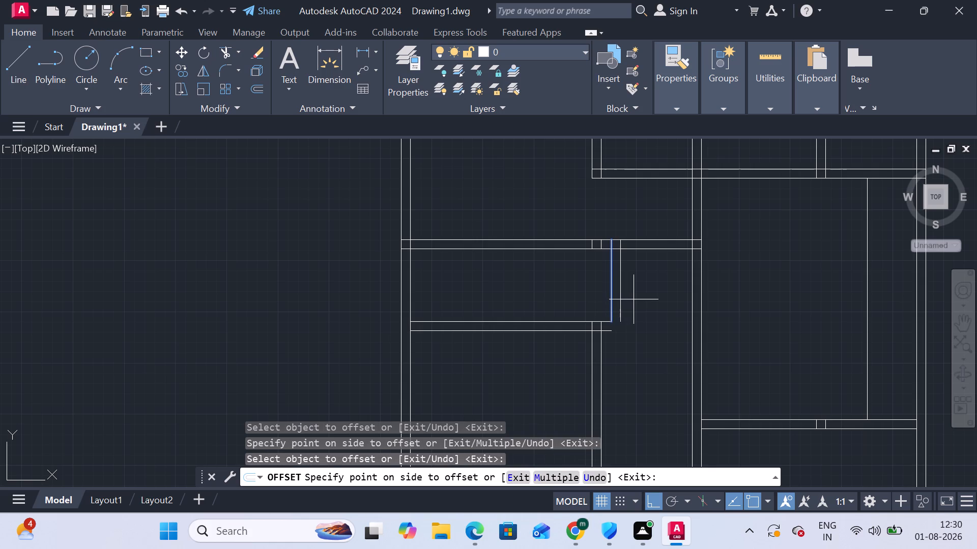
pyautogui.click(635, 299)
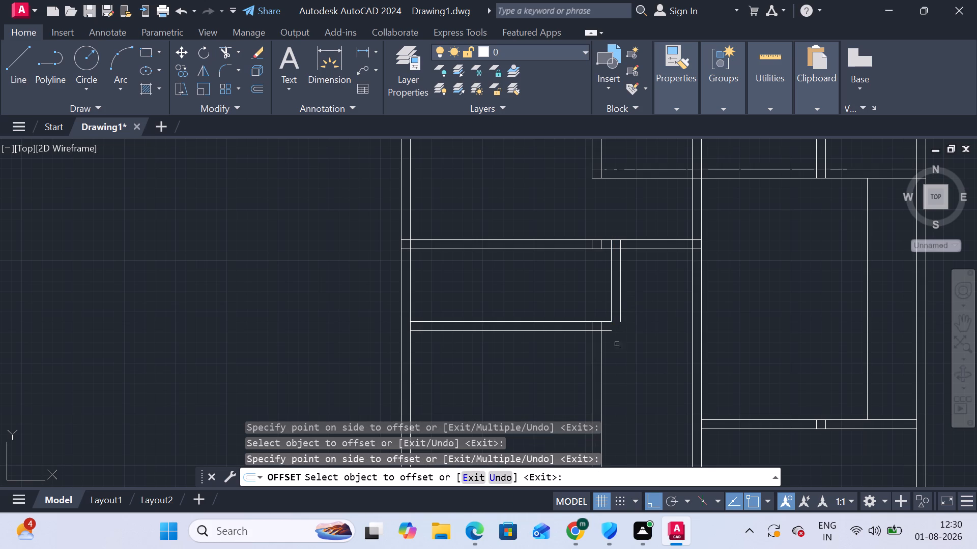
pyautogui.press('Escape')
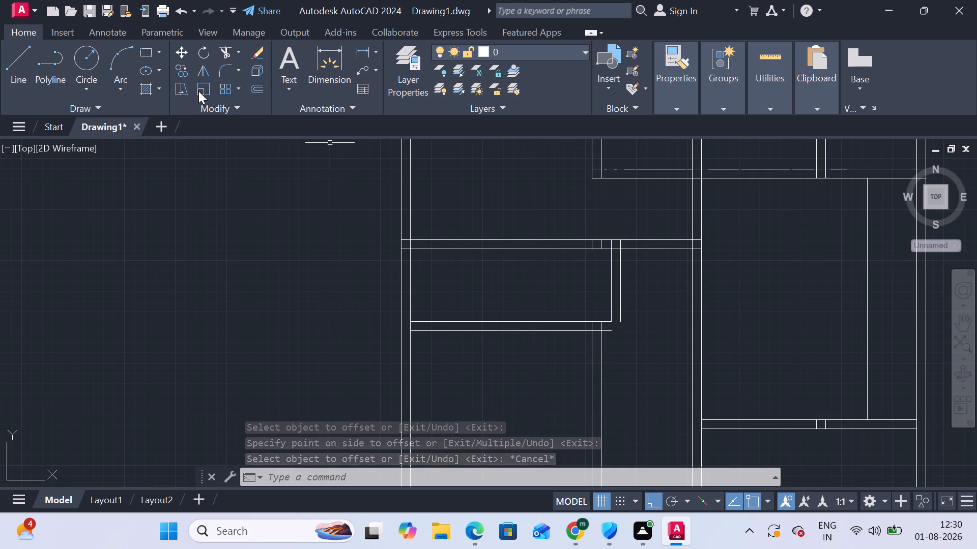
# Fillet the two outer offset lines of the new room into a closed square corner.
pyautogui.click(228, 70)
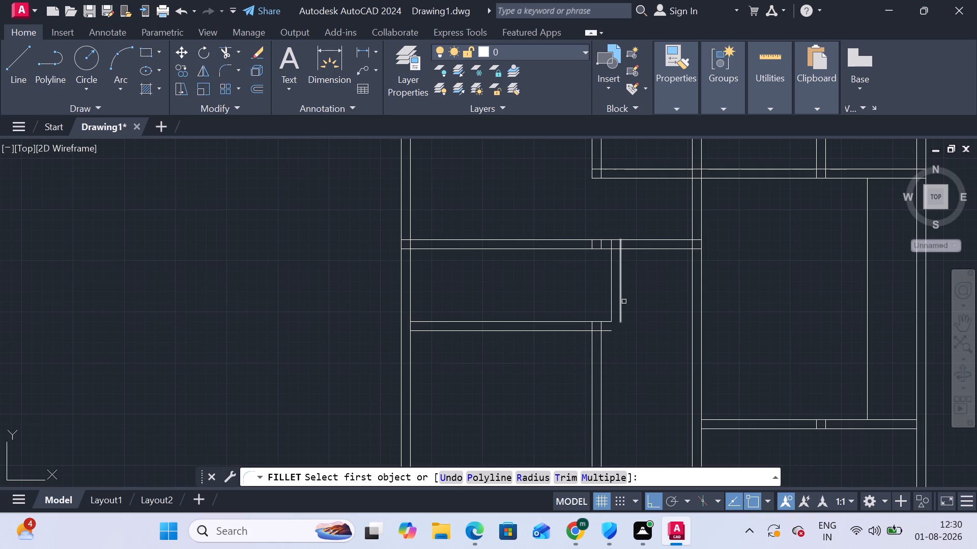
pyautogui.click(620, 300)
pyautogui.click(605, 331)
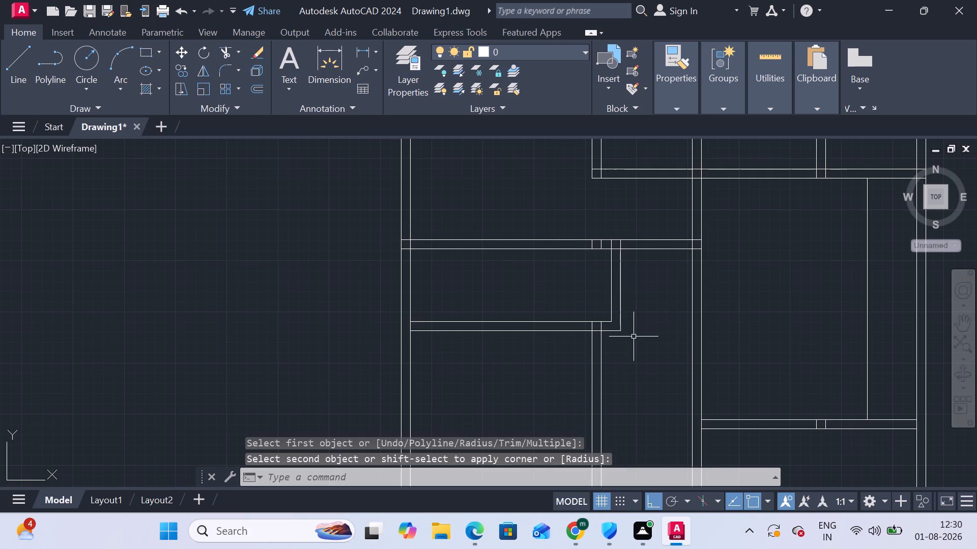
pyautogui.press('Escape')
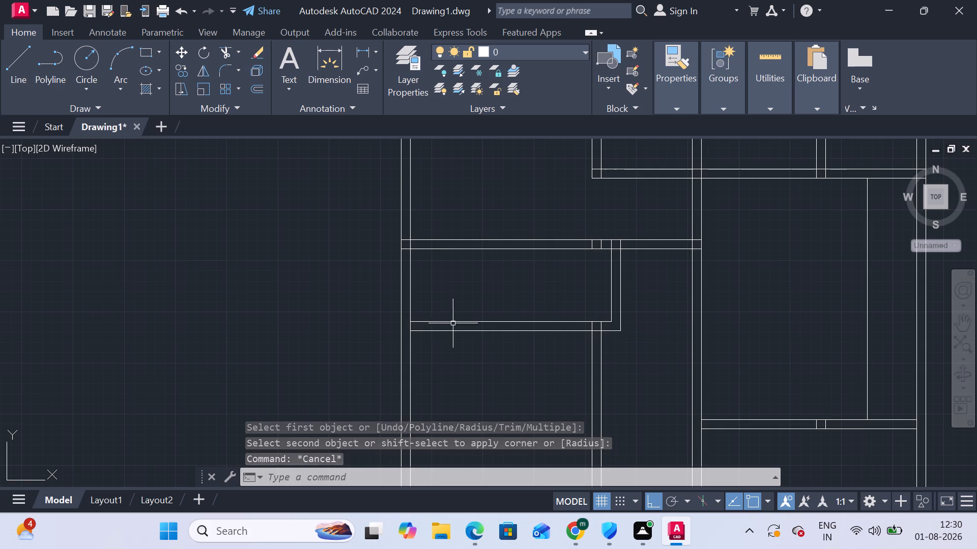
# Draw a line from the plan's lower inner right corner 14'8" leftward along the bottom wall's inner line.
pyautogui.scroll(-2, 465, 358)
pyautogui.moveTo(461, 357); pyautogui.dragTo(459, 260, button='middle')
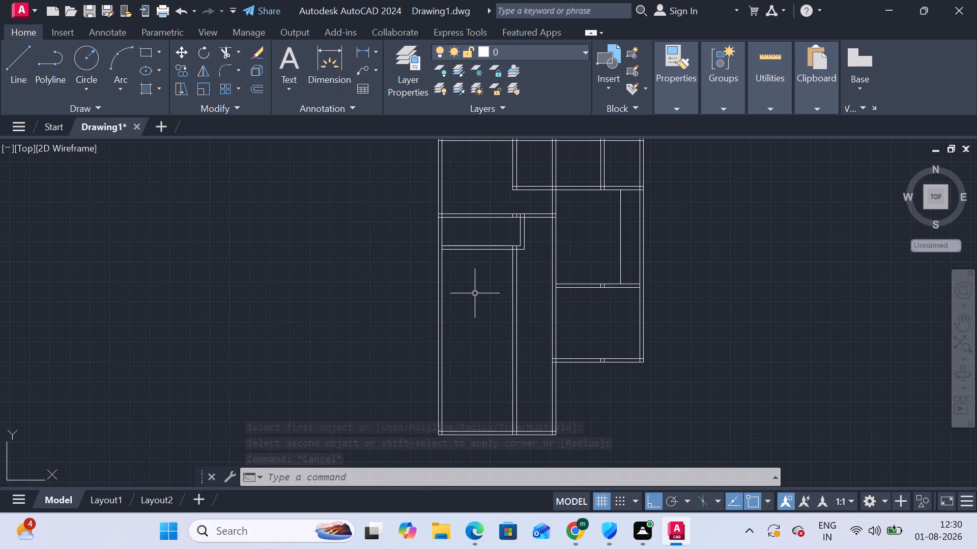
pyautogui.moveTo(470, 404); pyautogui.dragTo(477, 320, button='middle')
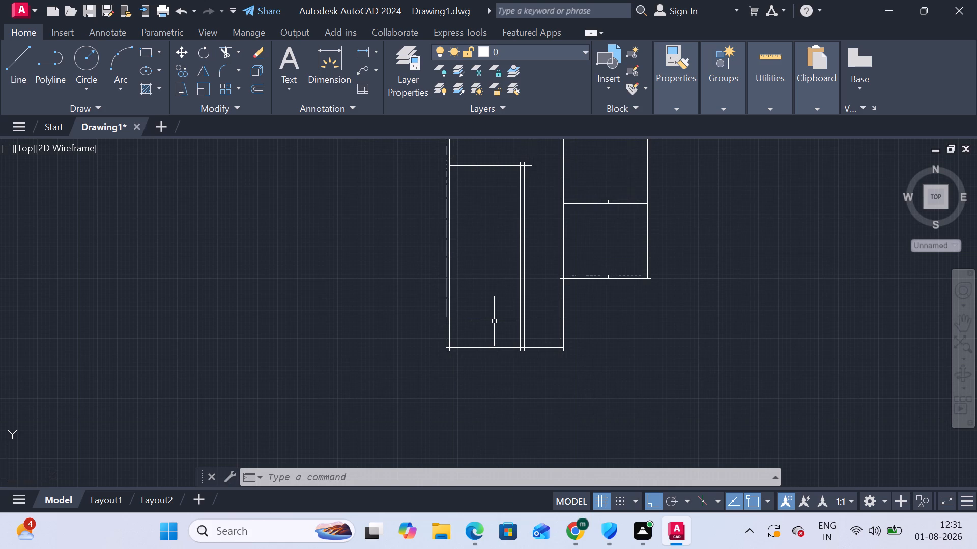
pyautogui.click(15, 65)
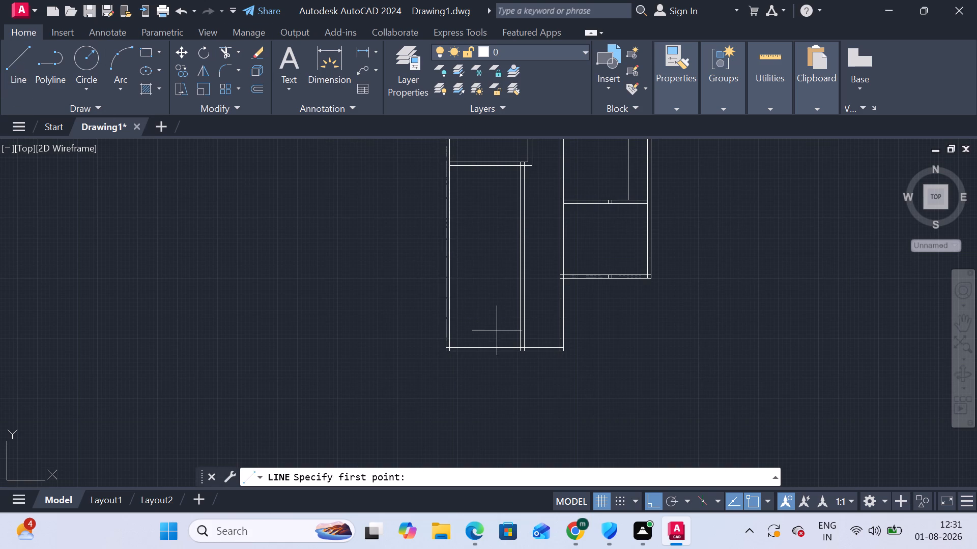
pyautogui.scroll(2, 552, 331)
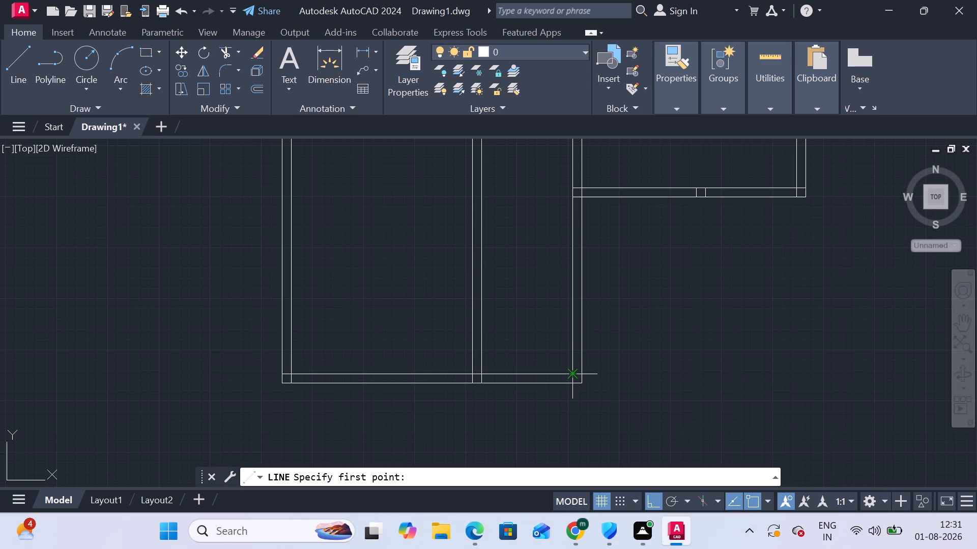
pyautogui.scroll(-3, 514, 318)
pyautogui.scroll(2, 513, 318)
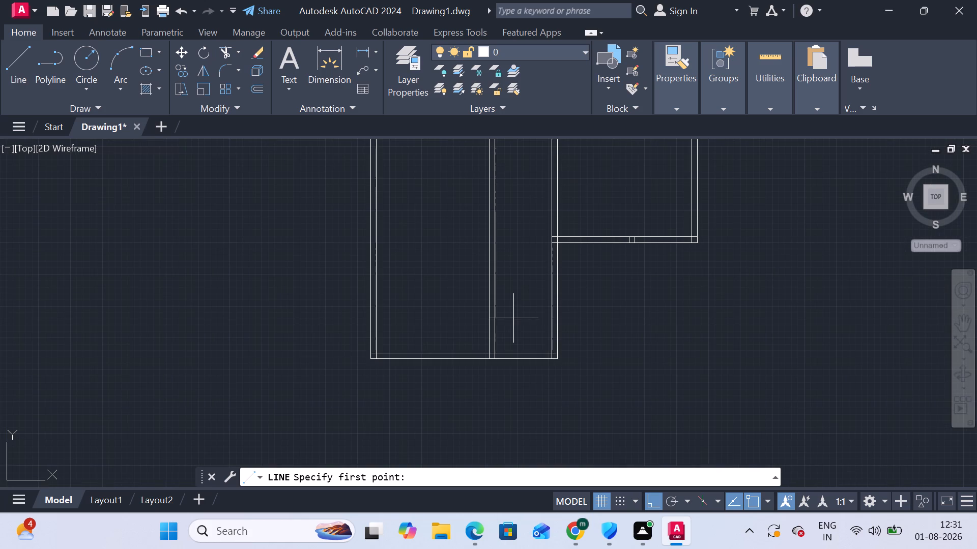
pyautogui.click(546, 352)
pyautogui.scroll(4, 544, 344)
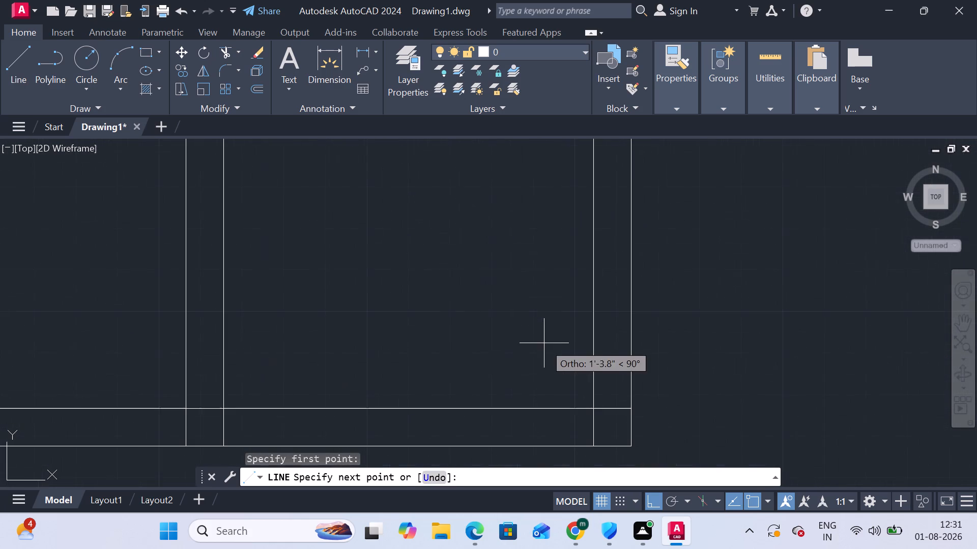
pyautogui.moveTo(553, 358); pyautogui.dragTo(552, 282, button='middle')
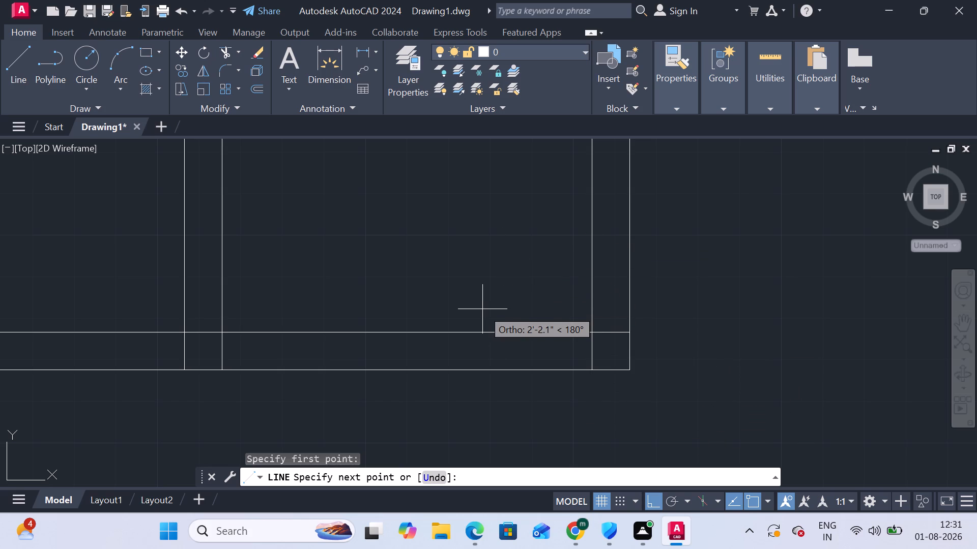
pyautogui.write("14'")
pyautogui.press('8')
pyautogui.hotkey('shift', '"')
pyautogui.press('Return')
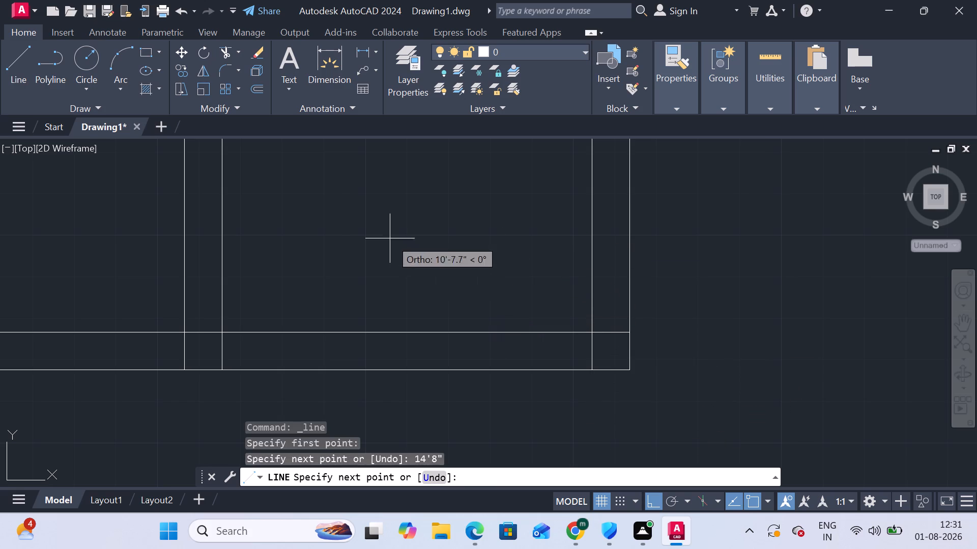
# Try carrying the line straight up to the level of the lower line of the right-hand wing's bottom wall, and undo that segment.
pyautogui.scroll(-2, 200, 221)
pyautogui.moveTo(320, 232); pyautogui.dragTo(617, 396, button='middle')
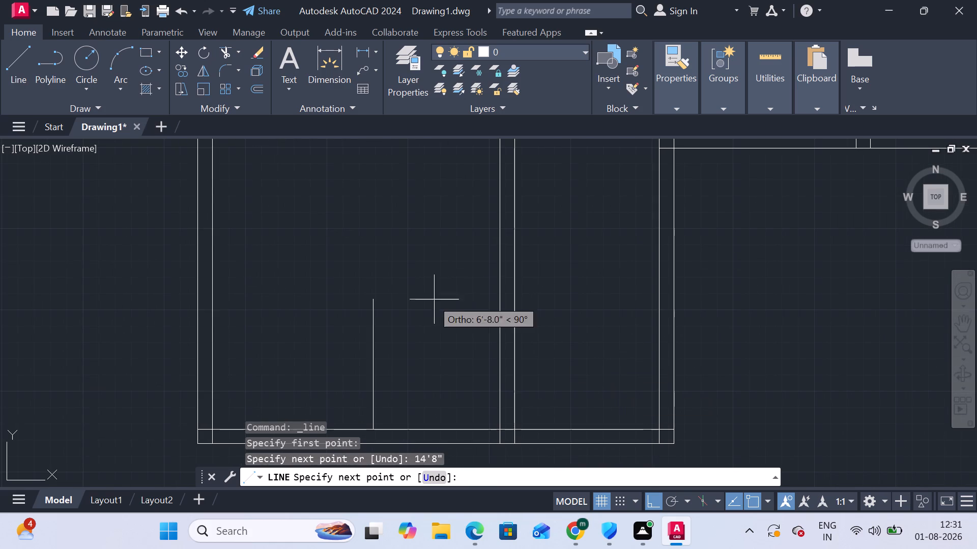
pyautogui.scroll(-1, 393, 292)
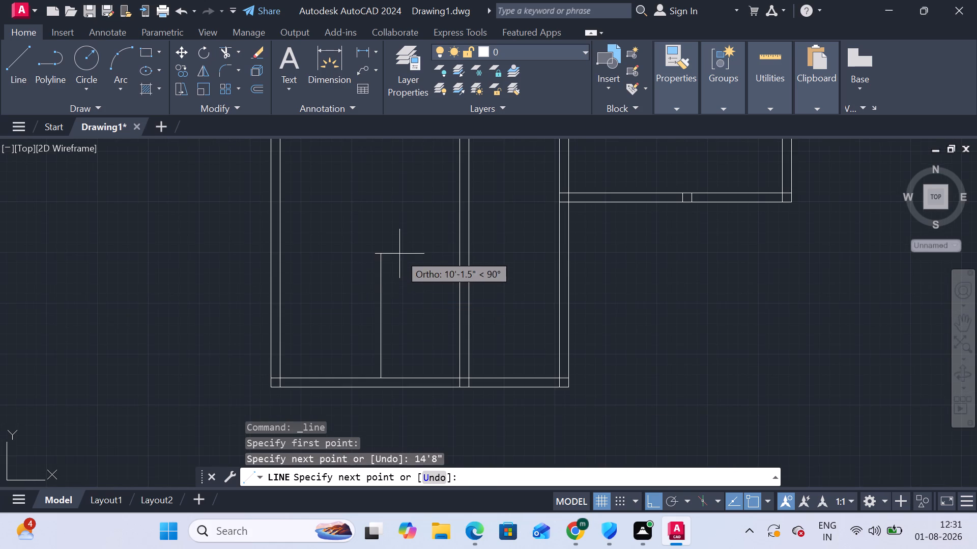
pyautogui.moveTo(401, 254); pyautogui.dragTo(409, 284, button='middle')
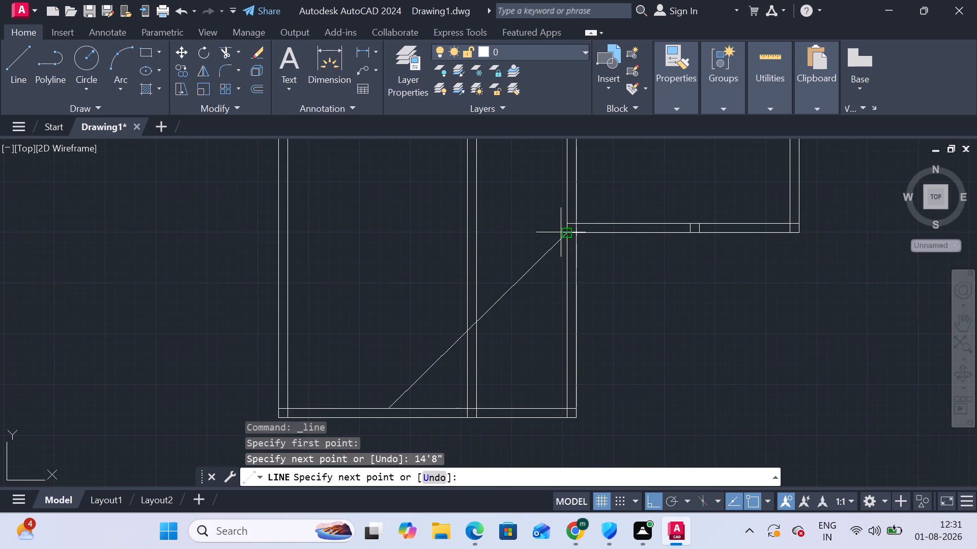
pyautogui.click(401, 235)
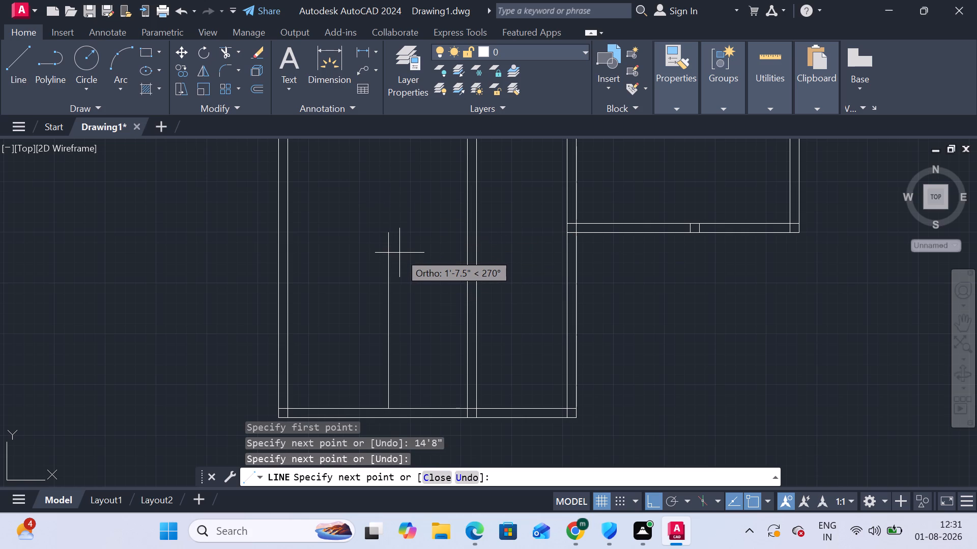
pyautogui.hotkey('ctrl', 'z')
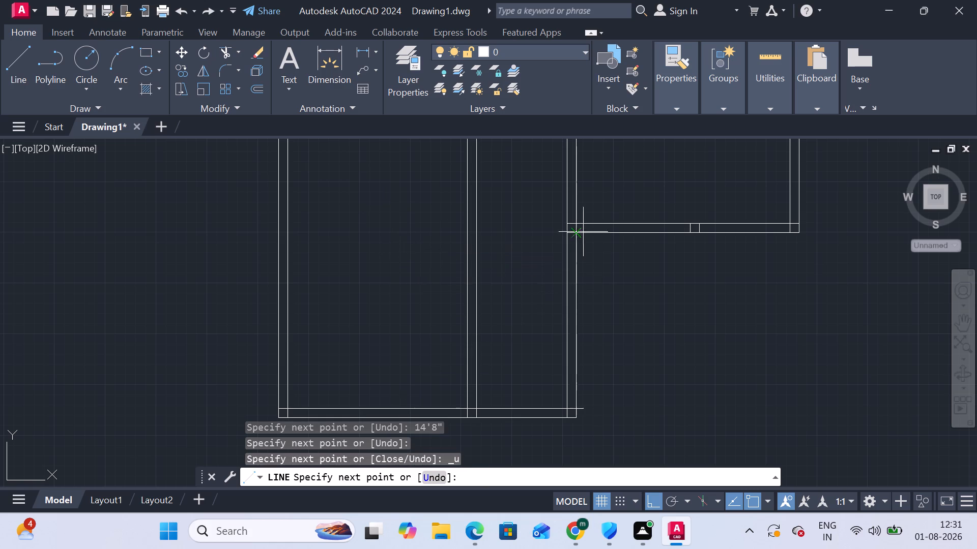
# Carry the line up level with the upper line of the right-hand wing's bottom wall, and left to the left outer wall's inner line.
pyautogui.click(405, 221)
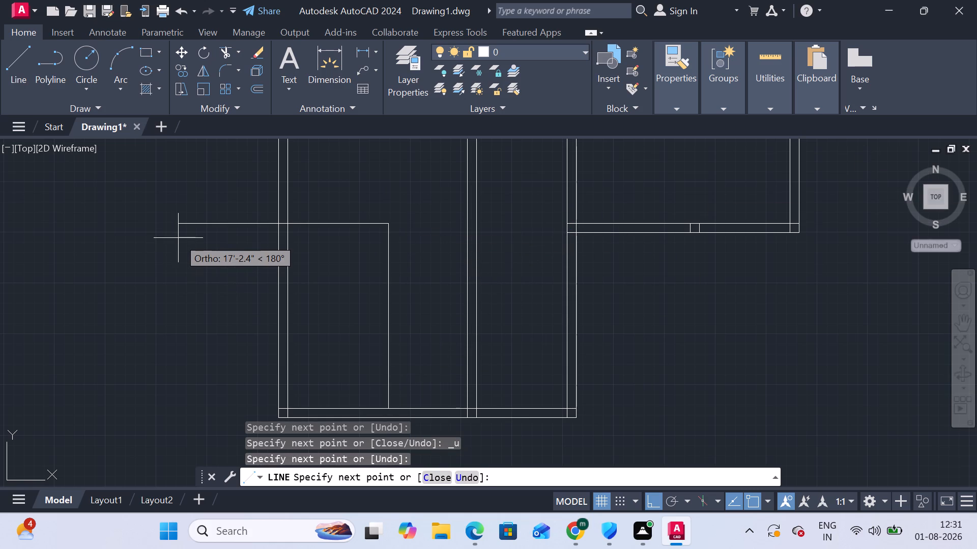
pyautogui.click(289, 224)
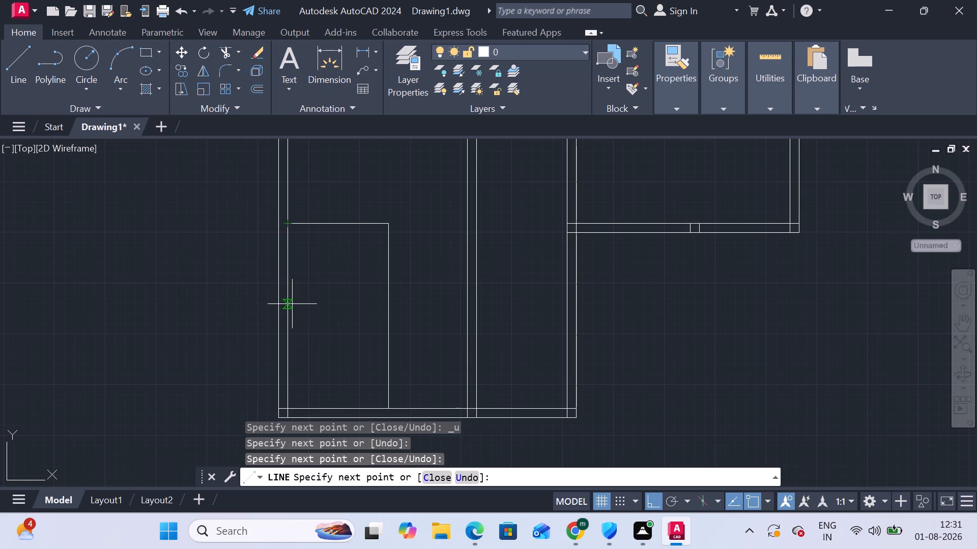
pyautogui.press('Escape')
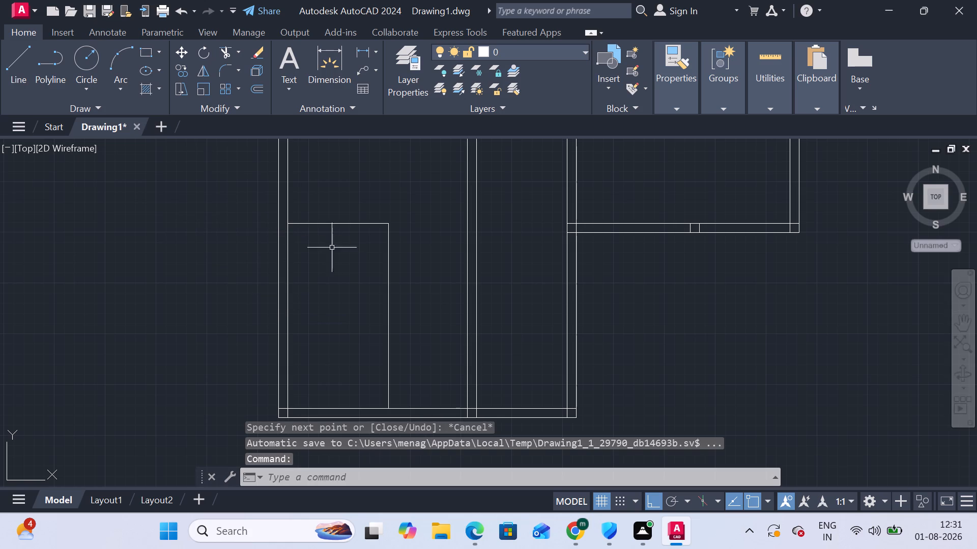
# Offset the new lower room's top and right-hand lines inward by 9".
pyautogui.click(254, 87)
pyautogui.write('9"')
pyautogui.press('Return')
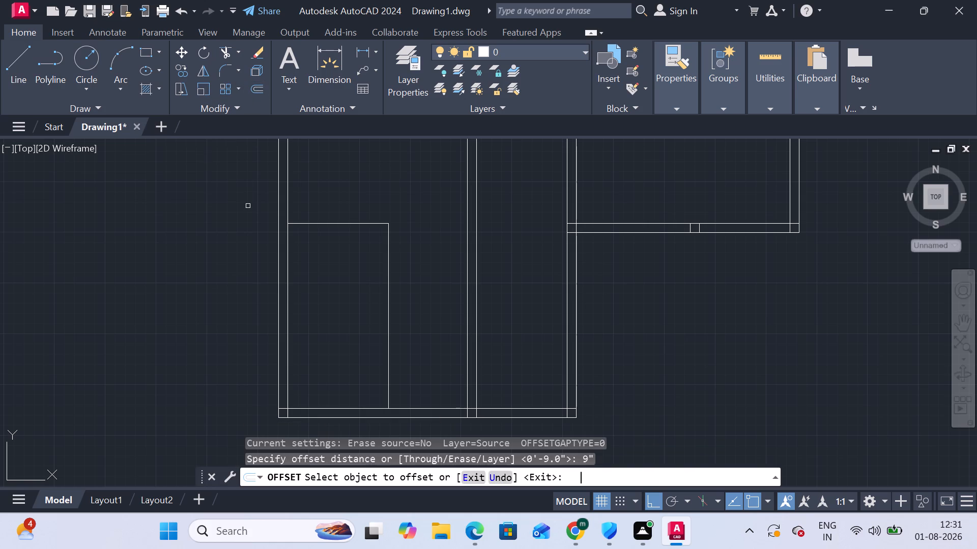
pyautogui.click(309, 225)
pyautogui.click(299, 243)
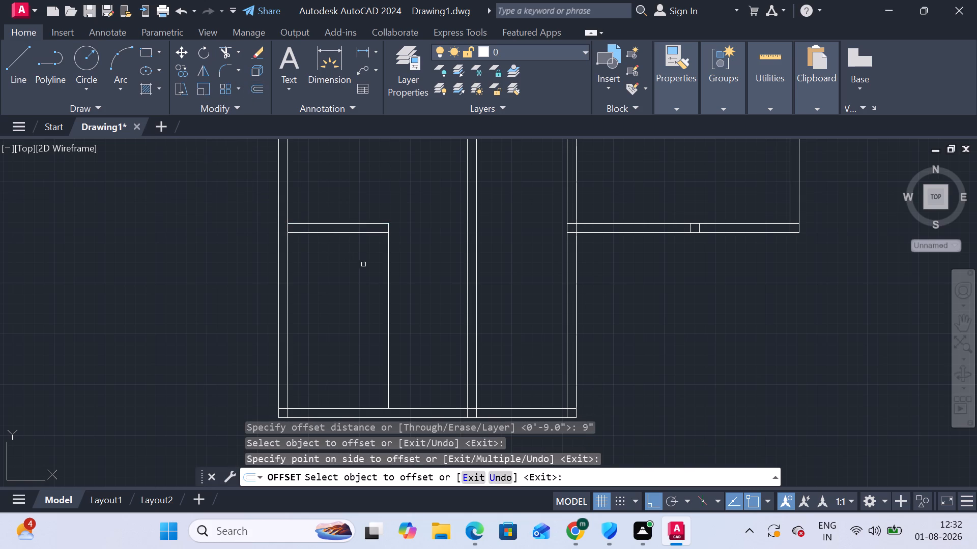
pyautogui.click(389, 274)
pyautogui.click(354, 266)
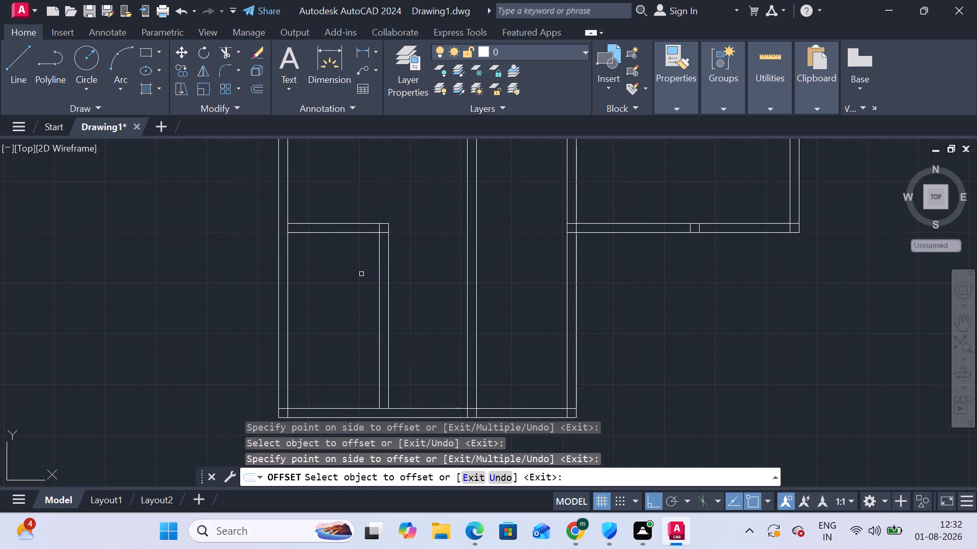
pyautogui.press('Escape')
# Measure the lower room's clear width between its right-hand wall and the left outer wall with a temporary linear dimension.
pyautogui.click(354, 51)
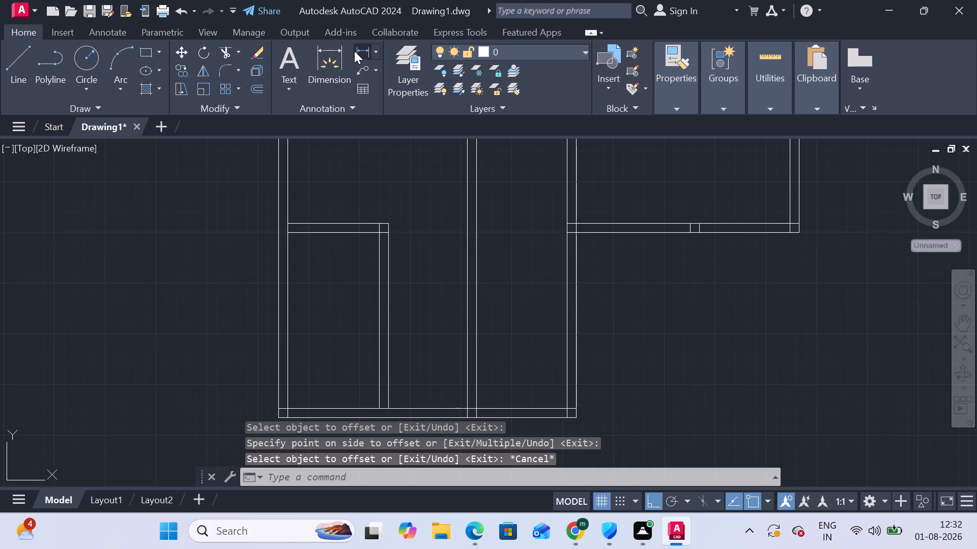
pyautogui.click(378, 308)
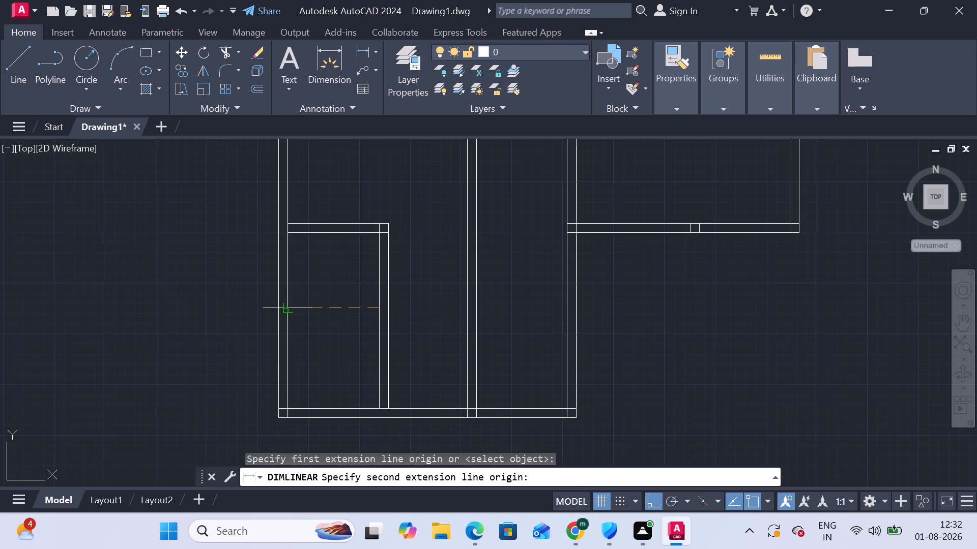
pyautogui.click(292, 307)
pyautogui.scroll(2, 302, 330)
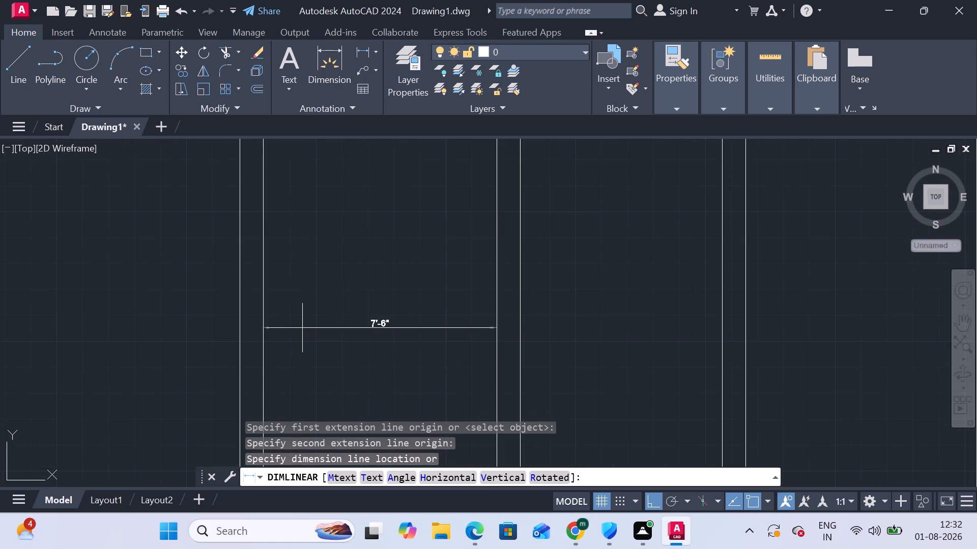
pyautogui.press('Escape')
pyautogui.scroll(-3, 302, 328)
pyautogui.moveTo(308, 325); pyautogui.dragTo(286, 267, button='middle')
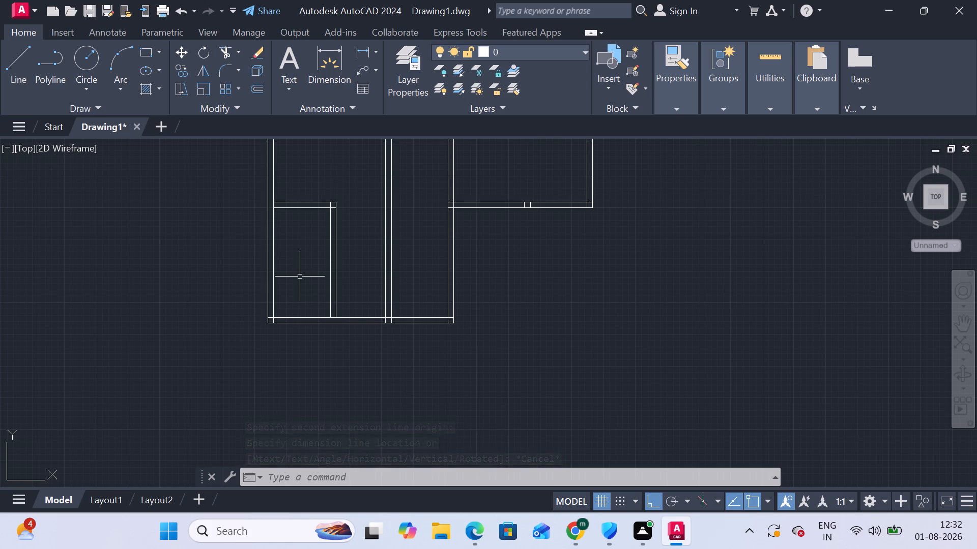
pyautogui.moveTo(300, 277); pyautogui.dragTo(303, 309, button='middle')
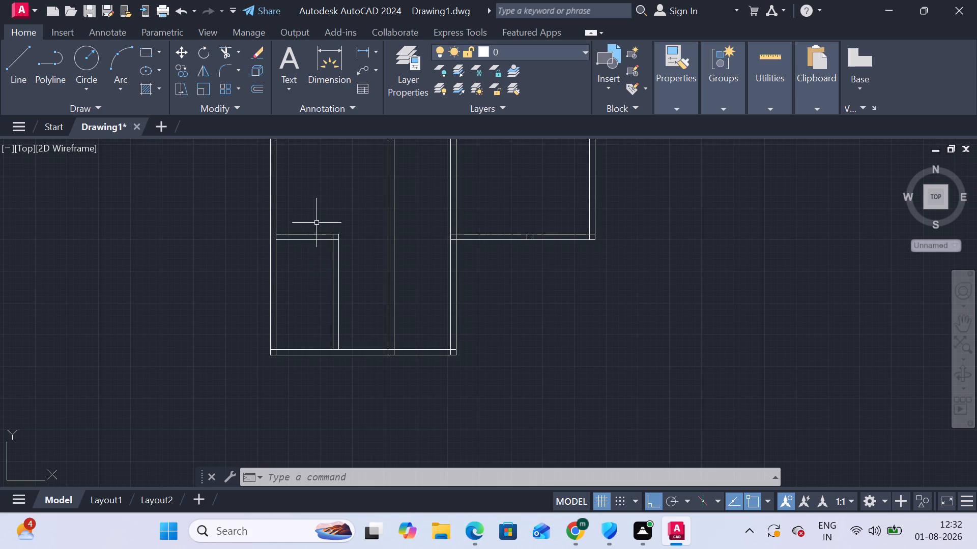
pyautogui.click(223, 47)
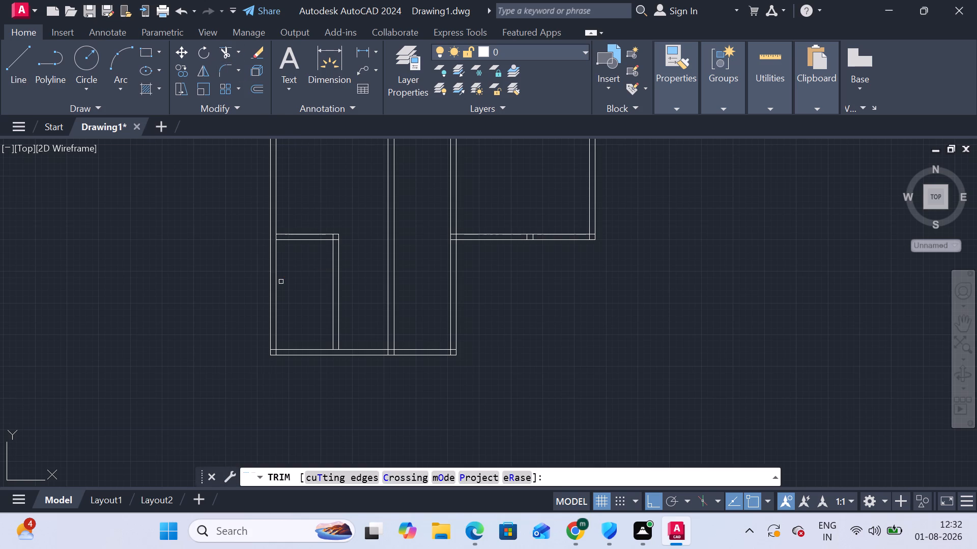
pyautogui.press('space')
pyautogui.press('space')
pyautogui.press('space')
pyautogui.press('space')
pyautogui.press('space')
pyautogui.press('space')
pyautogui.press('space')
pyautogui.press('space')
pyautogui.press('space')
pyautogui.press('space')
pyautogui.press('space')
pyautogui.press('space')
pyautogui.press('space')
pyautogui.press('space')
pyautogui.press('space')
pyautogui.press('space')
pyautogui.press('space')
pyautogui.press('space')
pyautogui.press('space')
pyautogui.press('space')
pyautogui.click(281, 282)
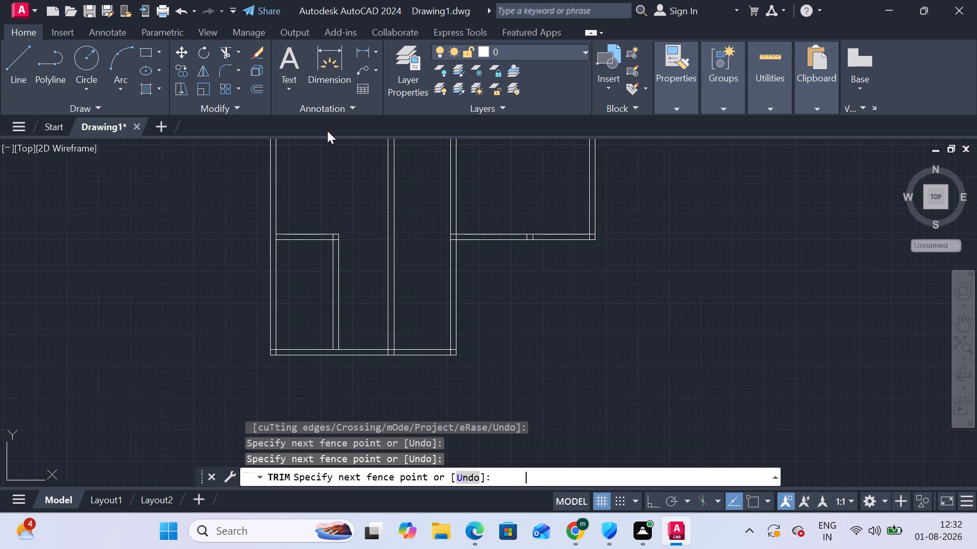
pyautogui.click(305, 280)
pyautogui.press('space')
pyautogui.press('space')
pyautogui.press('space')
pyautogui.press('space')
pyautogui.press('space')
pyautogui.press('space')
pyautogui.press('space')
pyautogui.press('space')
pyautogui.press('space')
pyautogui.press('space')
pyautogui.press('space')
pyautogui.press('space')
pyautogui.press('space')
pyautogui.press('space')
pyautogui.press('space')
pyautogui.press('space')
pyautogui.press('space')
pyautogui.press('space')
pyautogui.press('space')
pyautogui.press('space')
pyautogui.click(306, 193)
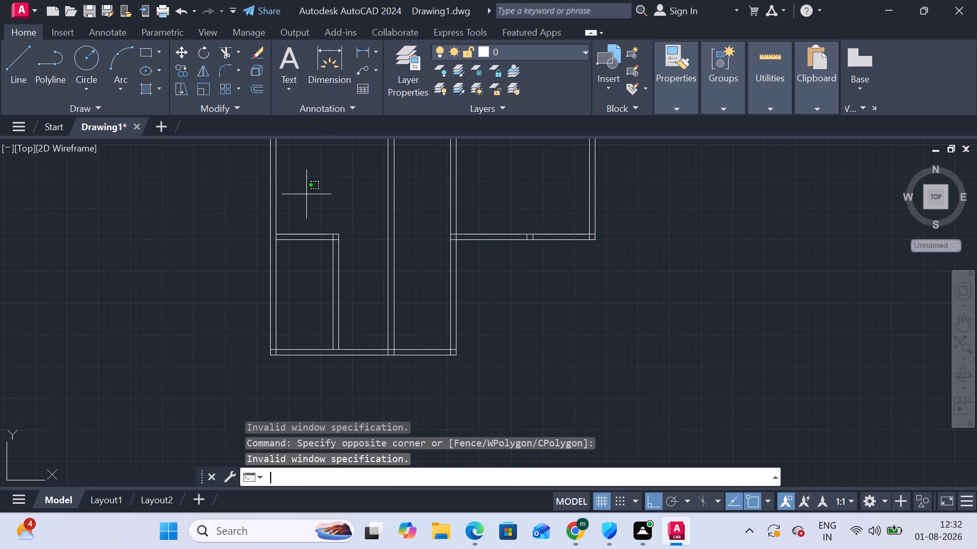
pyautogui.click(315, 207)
# Extend the lower room's top wall lines to the left outer wall's outer line and its right-hand wall lines to the bottom wall's outer line.
pyautogui.press('space')
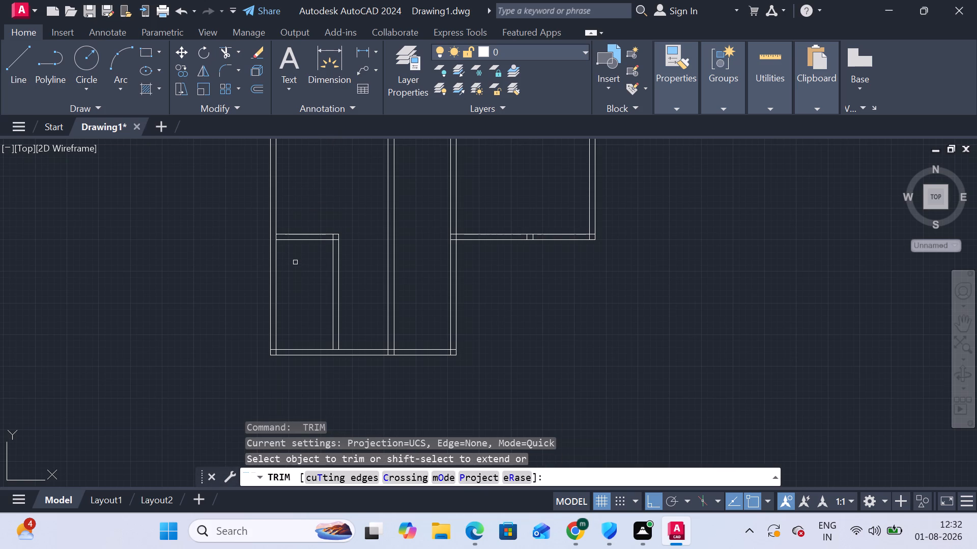
pyautogui.keyDown('shift'); pyautogui.click(309, 260); pyautogui.keyUp('shift')
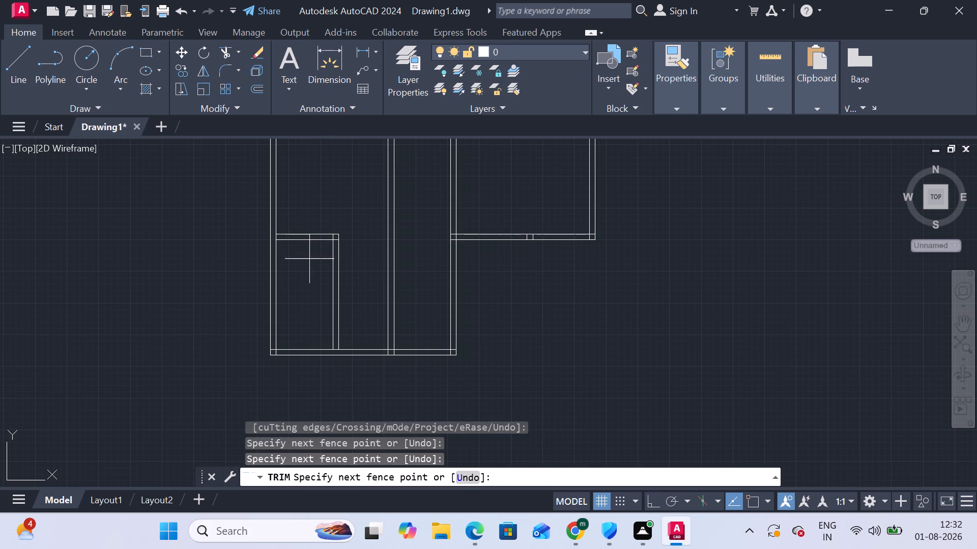
pyautogui.keyDown('shift'); pyautogui.click(284, 218); pyautogui.keyUp('shift')
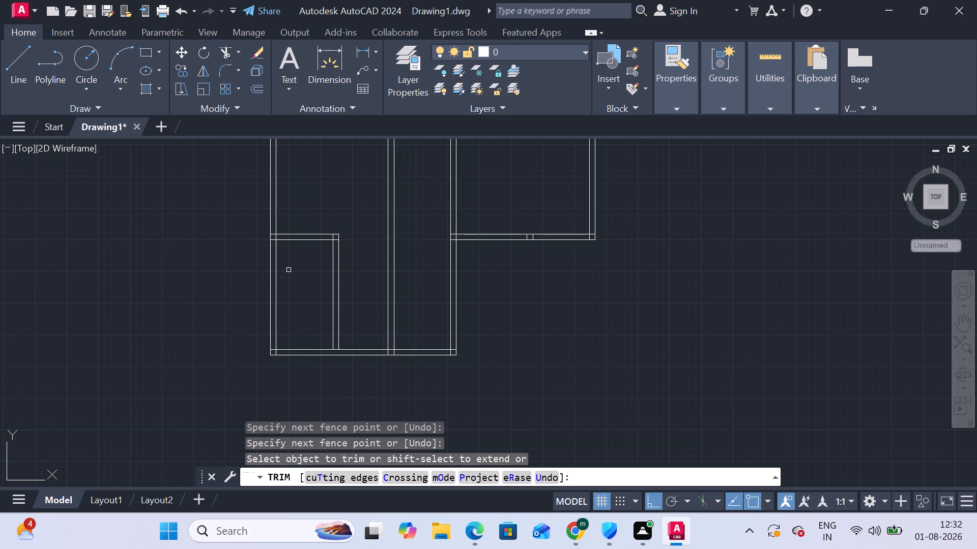
pyautogui.moveTo(307, 298); pyautogui.dragTo(310, 307)
pyautogui.keyDown('shift'); pyautogui.moveTo(347, 332); pyautogui.dragTo(341, 331); pyautogui.keyUp('shift')
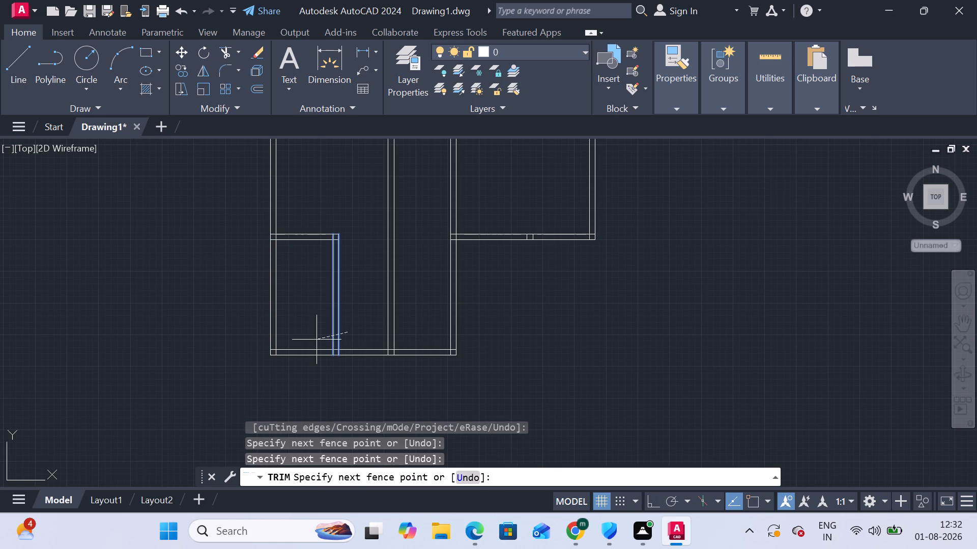
pyautogui.keyDown('shift'); pyautogui.click(317, 340); pyautogui.keyUp('shift')
pyautogui.press('Escape')
# Draw a horizontal line across the lower room, starting 7'5" above its inner bottom-left corner and ending on its right-hand wall's outer line.
pyautogui.scroll(-1, 372, 321)
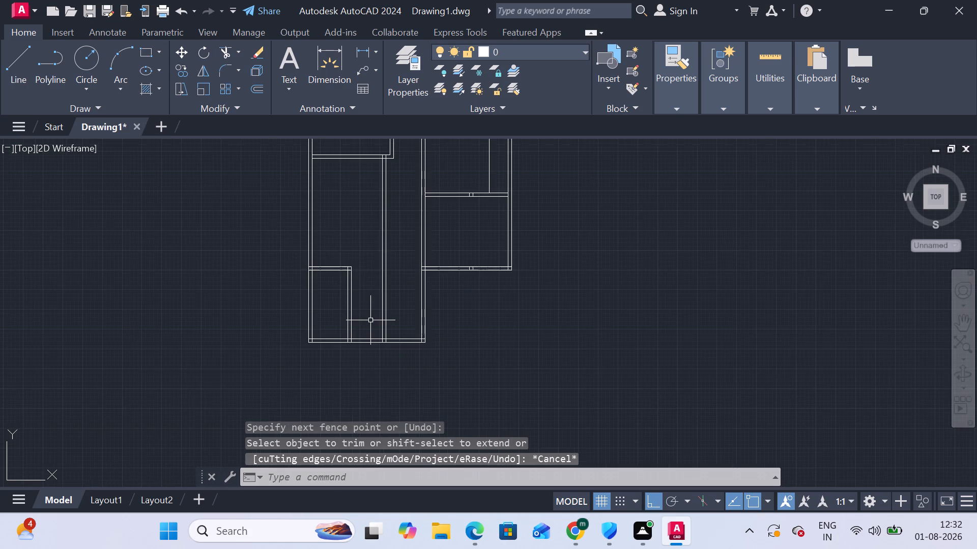
pyautogui.moveTo(368, 318); pyautogui.dragTo(363, 361, button='middle')
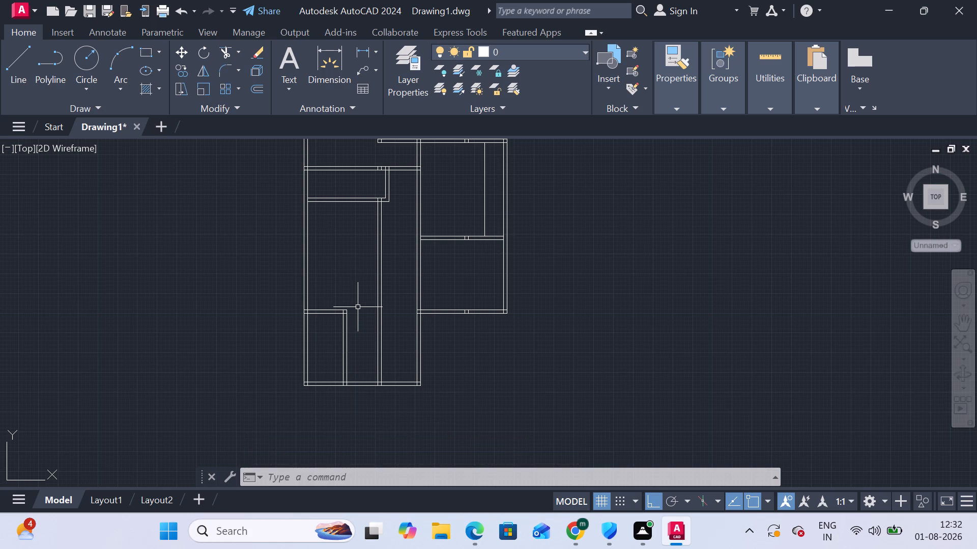
pyautogui.click(17, 56)
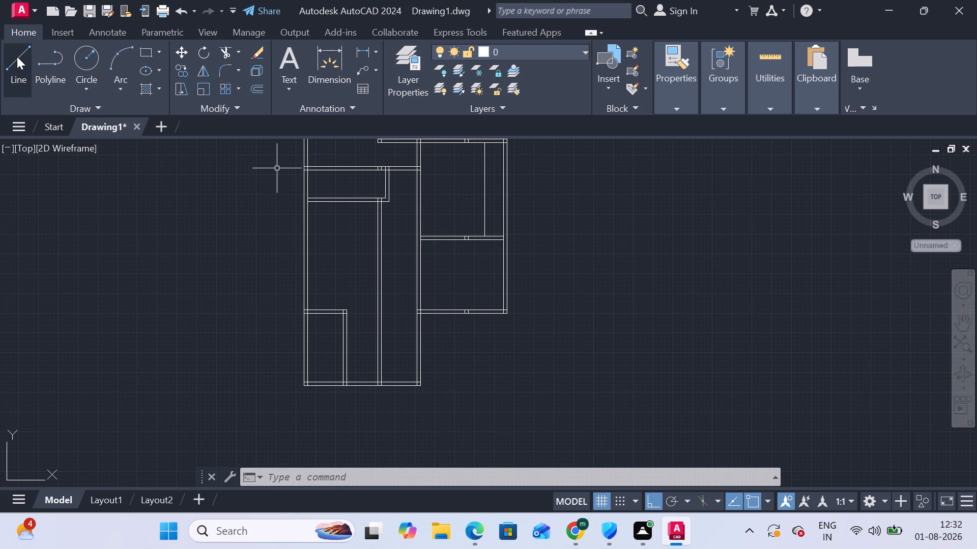
pyautogui.scroll(2, 424, 370)
pyautogui.write('tk')
pyautogui.press('Return')
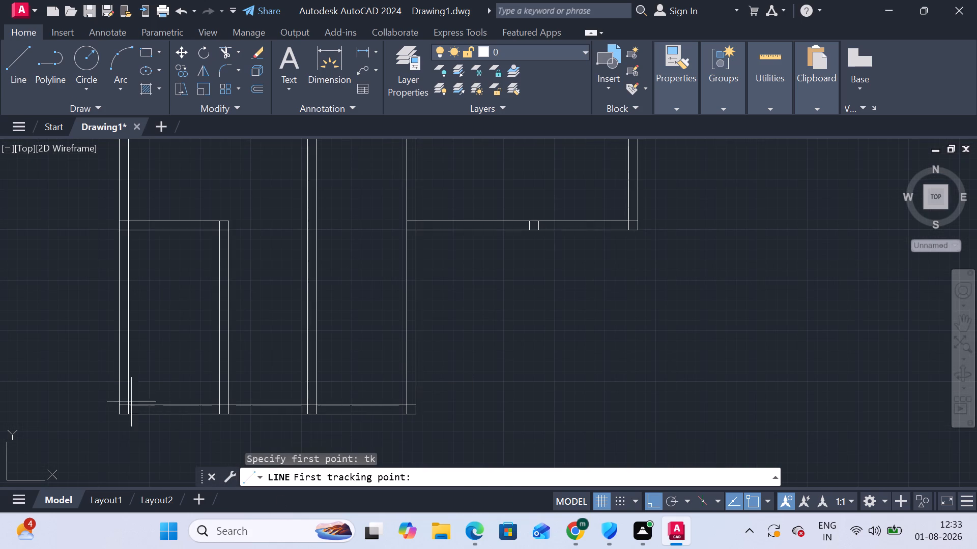
pyautogui.click(126, 406)
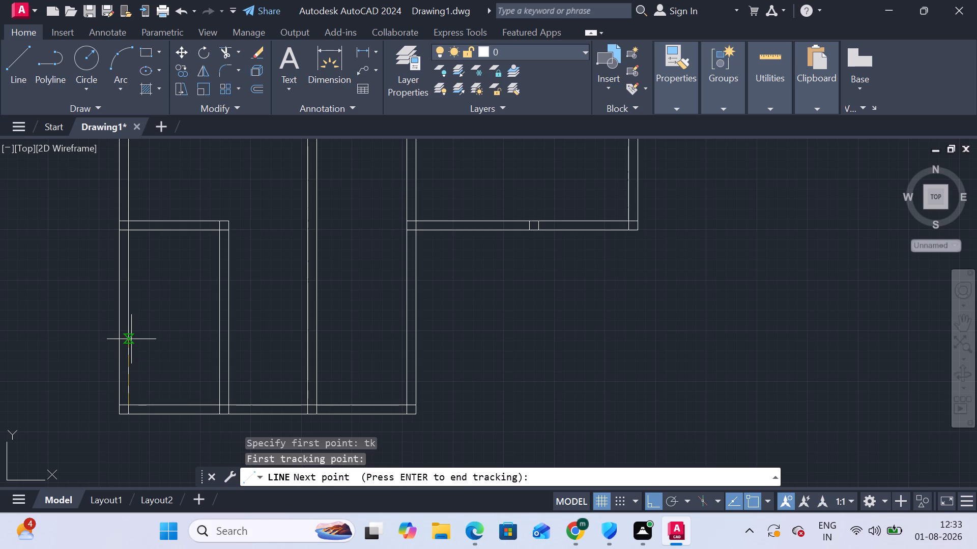
pyautogui.write("7'5")
pyautogui.hotkey('shift', '"')
pyautogui.press('Return')
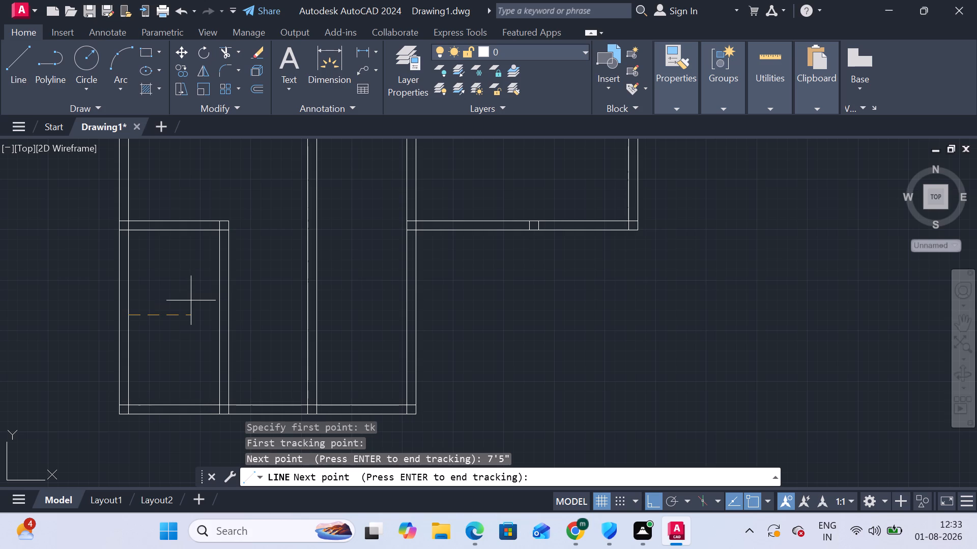
pyautogui.rightClick(185, 302)
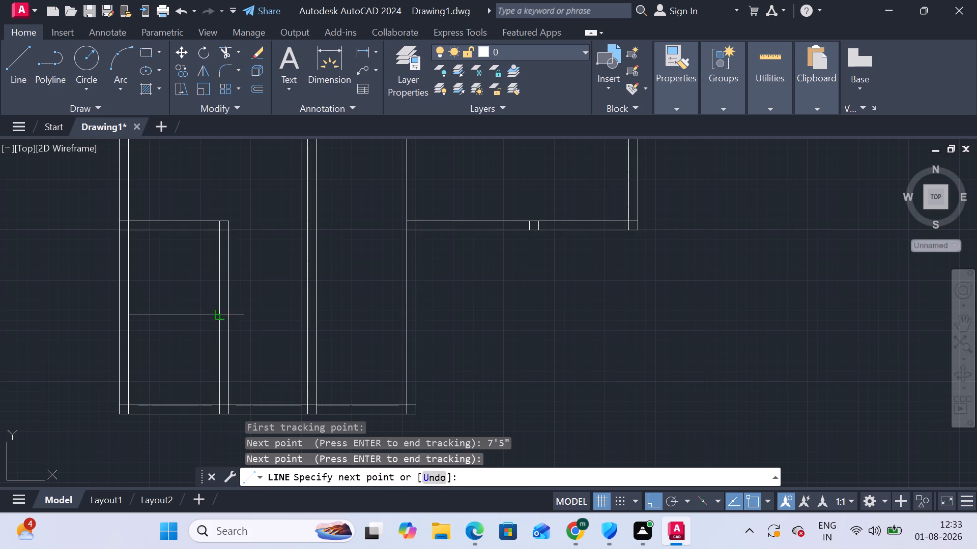
pyautogui.click(230, 316)
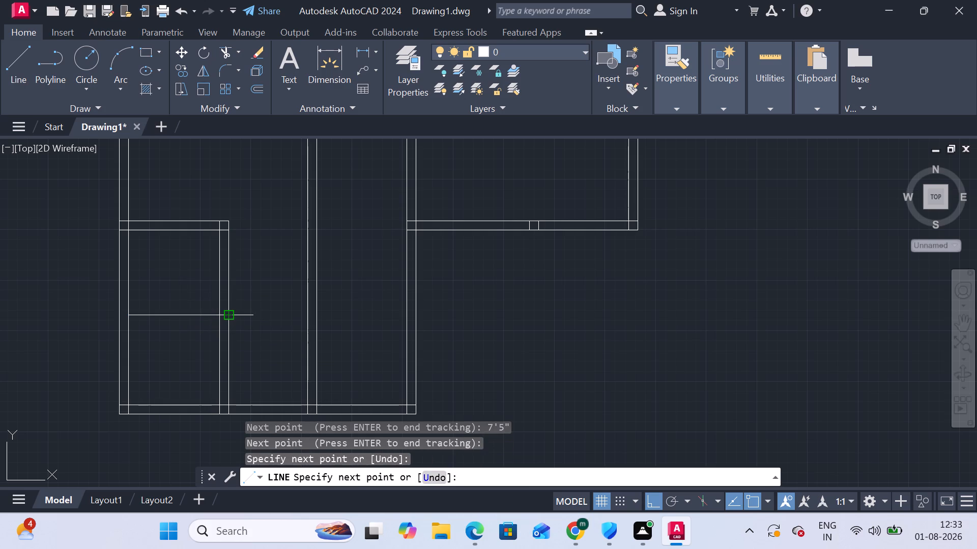
pyautogui.press('Escape')
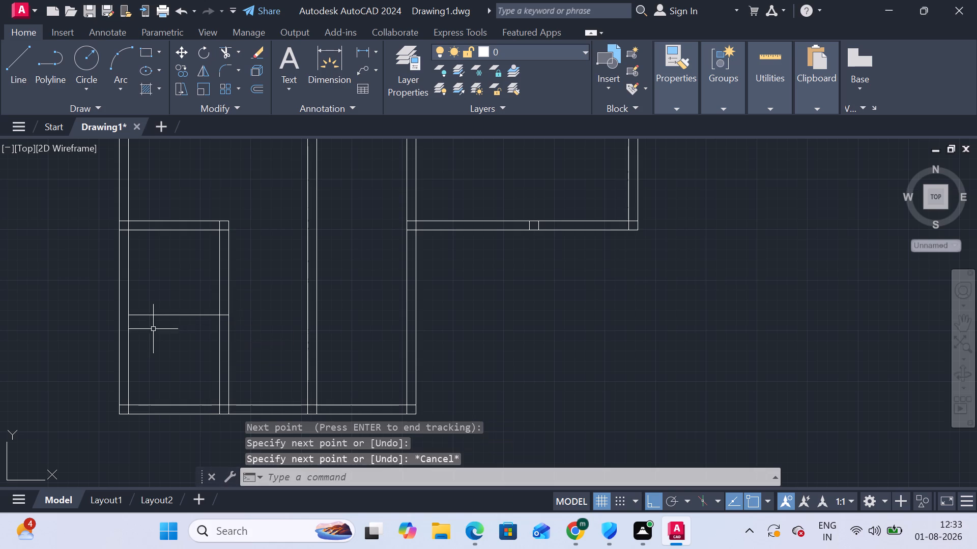
# Extend the new cross line's left end to the left outer wall's outer line.
pyautogui.click(223, 53)
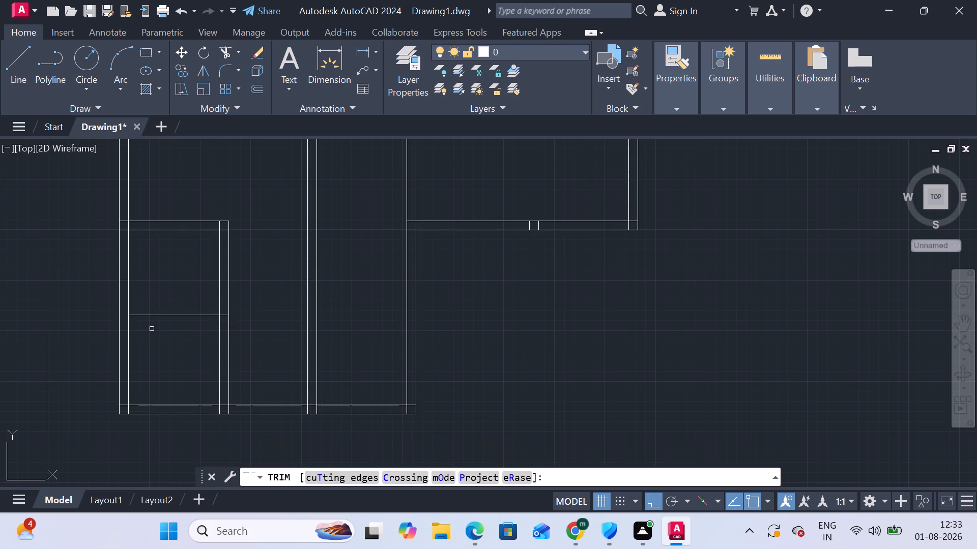
pyautogui.click(148, 330)
pyautogui.keyDown('shift'); pyautogui.click(146, 296); pyautogui.keyUp('shift')
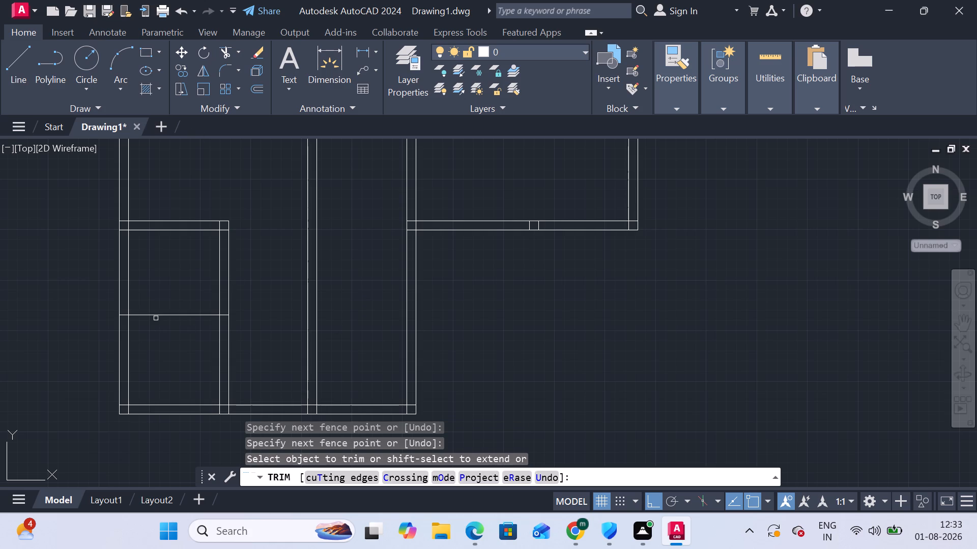
pyautogui.press('Escape')
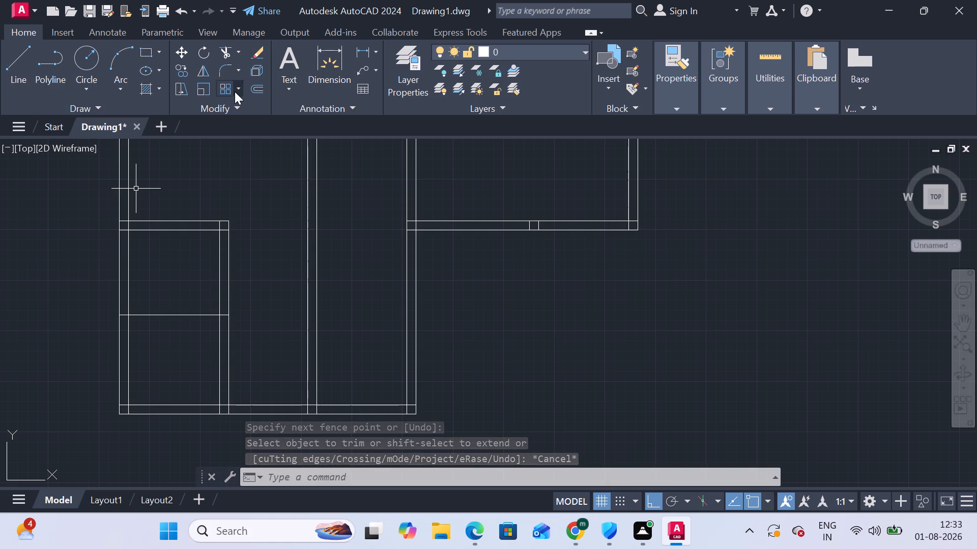
# Offset the cross line upward by 9" to form the lower room's dividing wall.
pyautogui.click(261, 92)
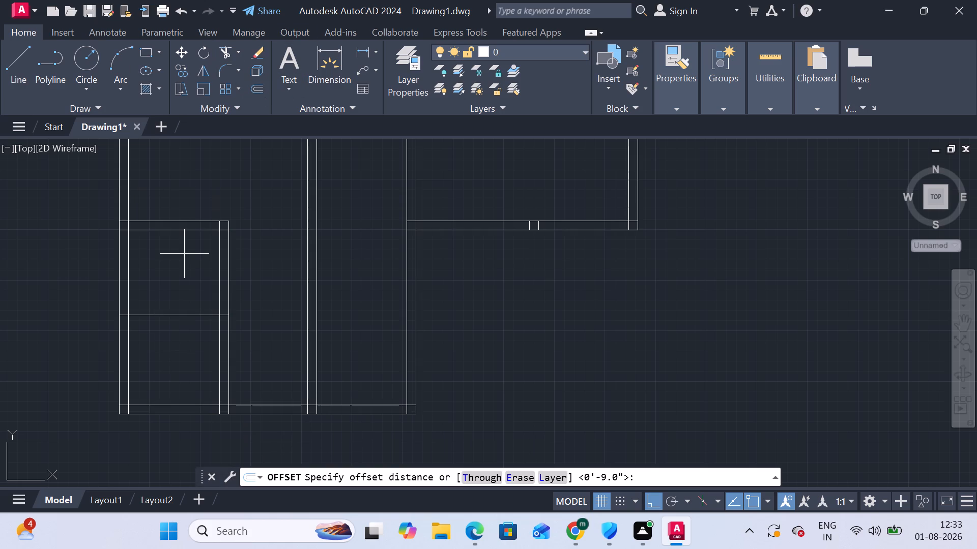
pyautogui.press('9')
pyautogui.hotkey('shift', '"')
pyautogui.press('Return')
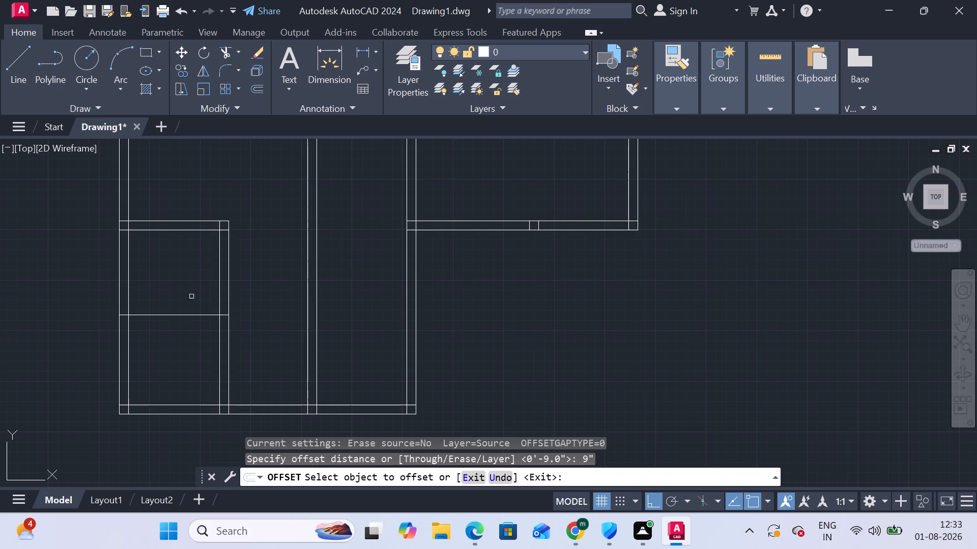
pyautogui.click(188, 315)
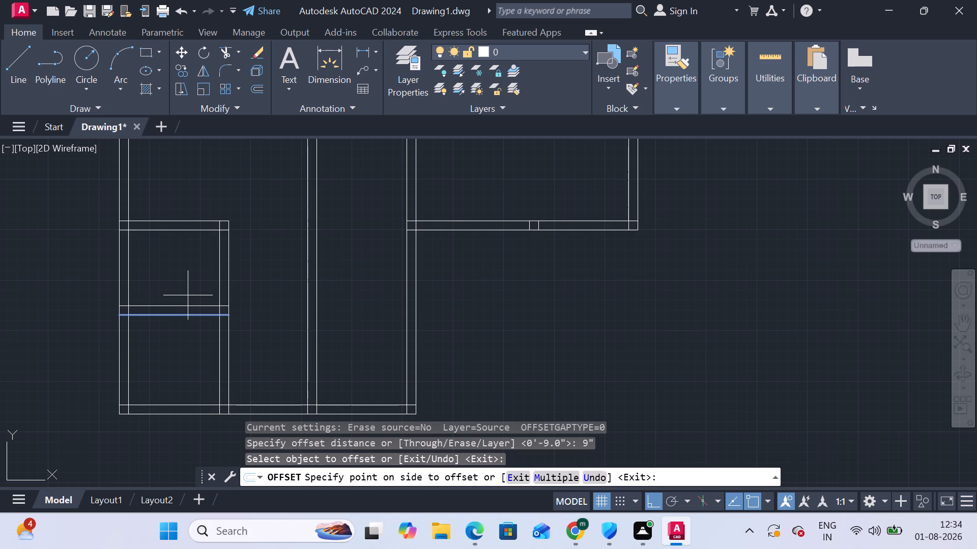
pyautogui.click(188, 295)
pyautogui.press('Escape')
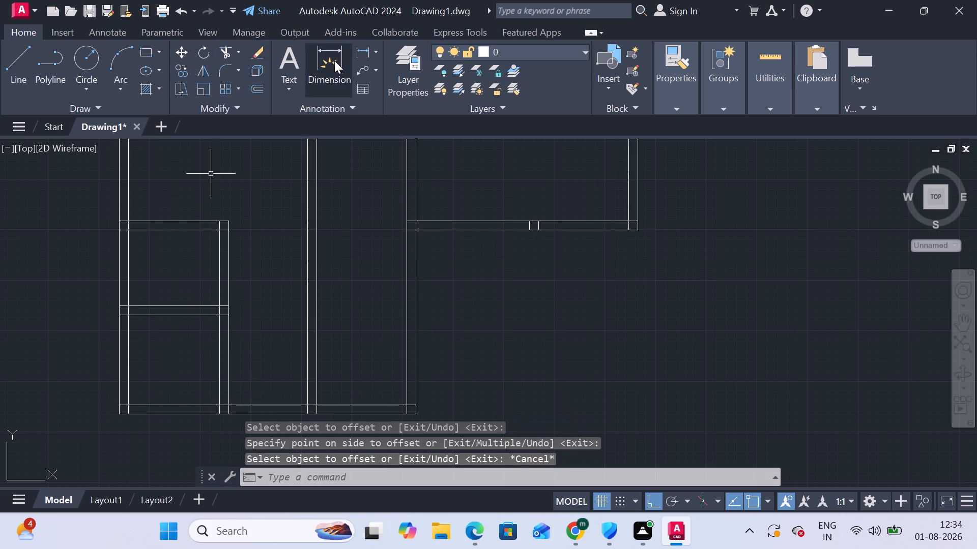
# Measure the clear height between the lower room's top wall and the dividing wall with a temporary linear dimension.
pyautogui.click(354, 52)
pyautogui.click(182, 231)
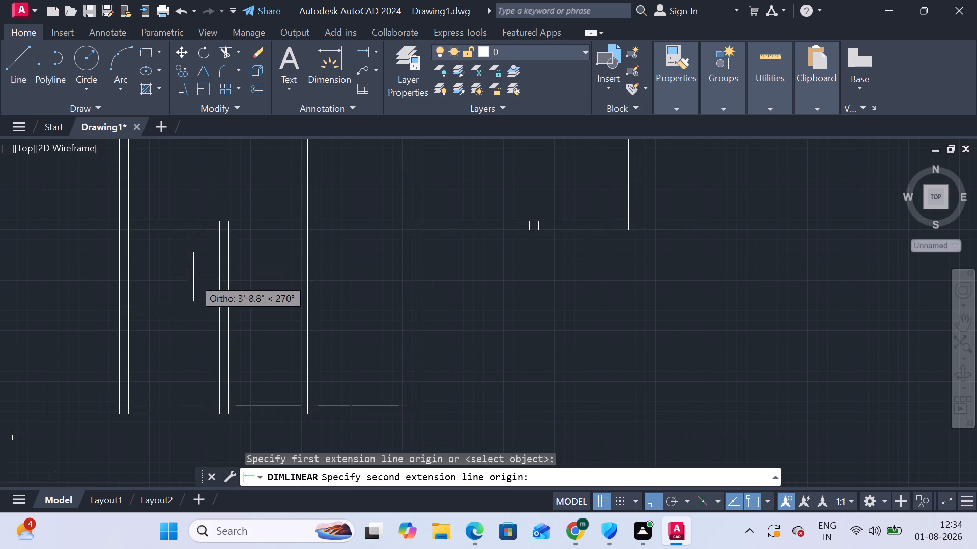
pyautogui.click(186, 303)
pyautogui.scroll(2, 177, 273)
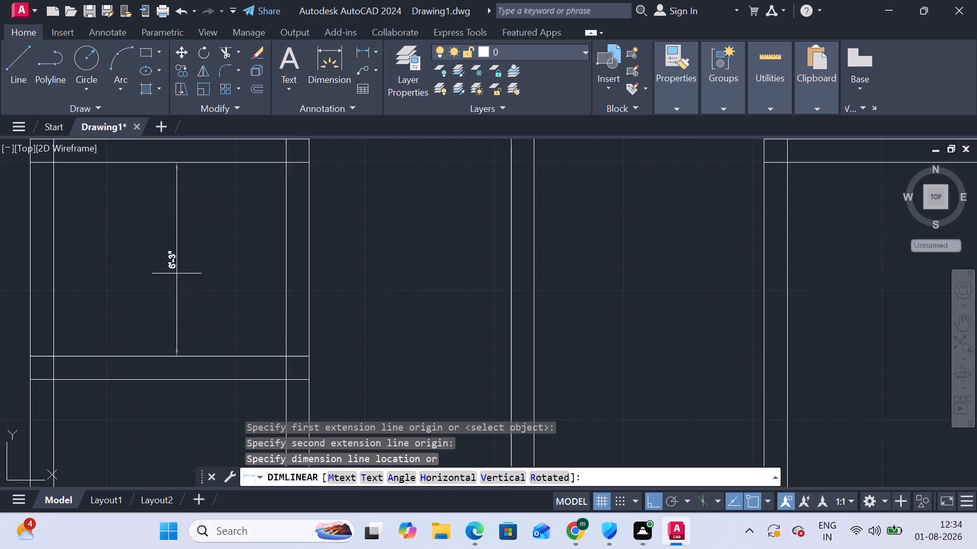
pyautogui.scroll(2, 177, 273)
pyautogui.scroll(-3, 177, 273)
pyautogui.press('Escape')
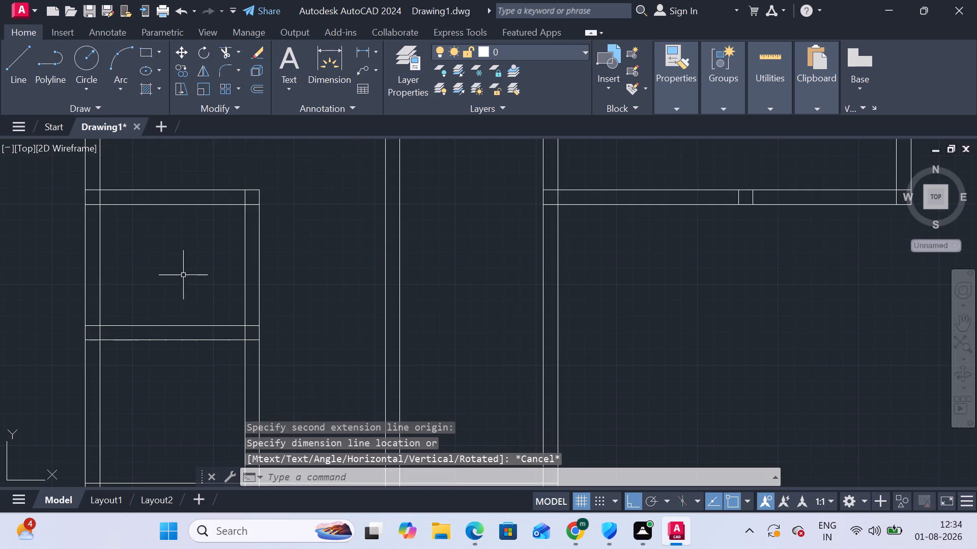
# Measure the clear height between the dividing wall and the bottom wall with a temporary linear dimension.
pyautogui.click(358, 57)
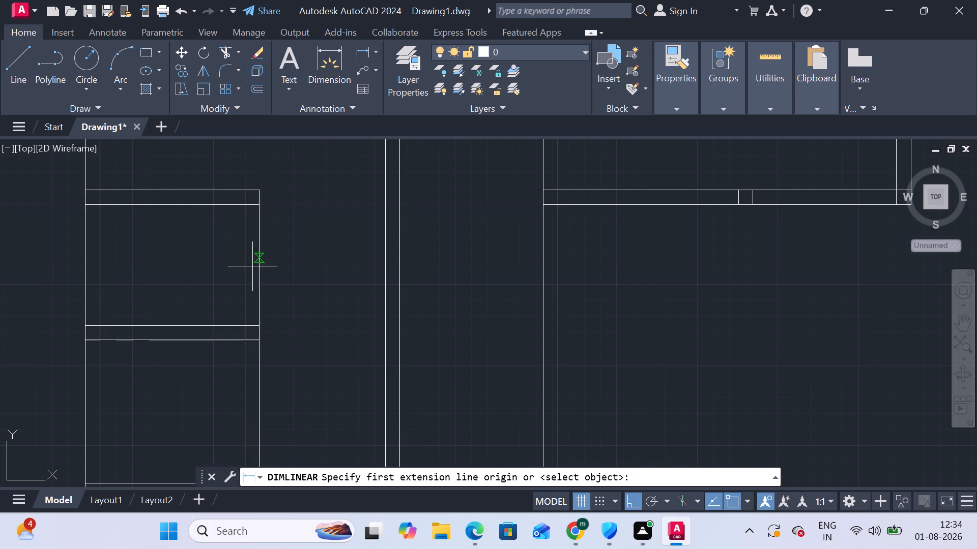
pyautogui.scroll(-2, 222, 323)
pyautogui.moveTo(213, 322); pyautogui.dragTo(218, 247, button='middle')
pyautogui.scroll(1, 215, 250)
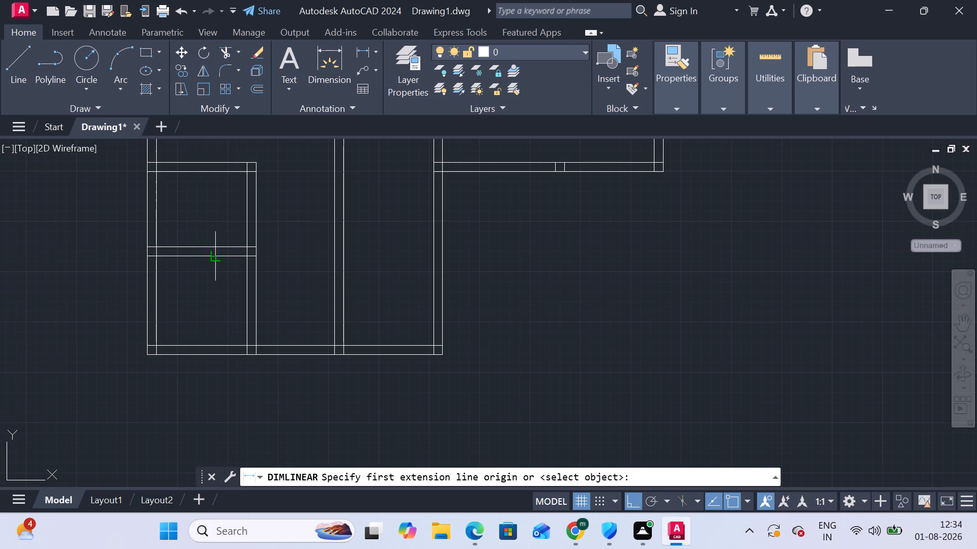
pyautogui.click(214, 258)
pyautogui.click(214, 341)
pyautogui.scroll(3, 201, 315)
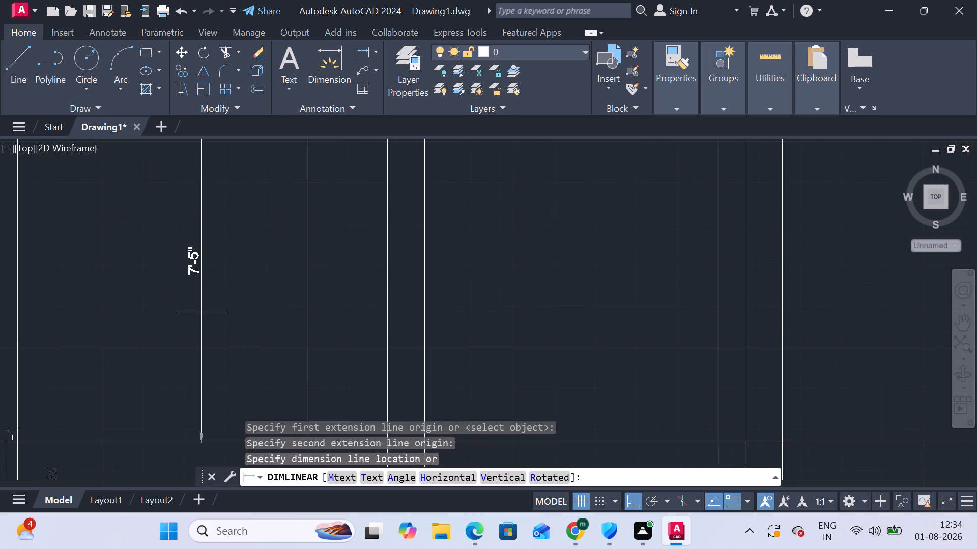
pyautogui.scroll(-2, 201, 312)
pyautogui.press('Escape')
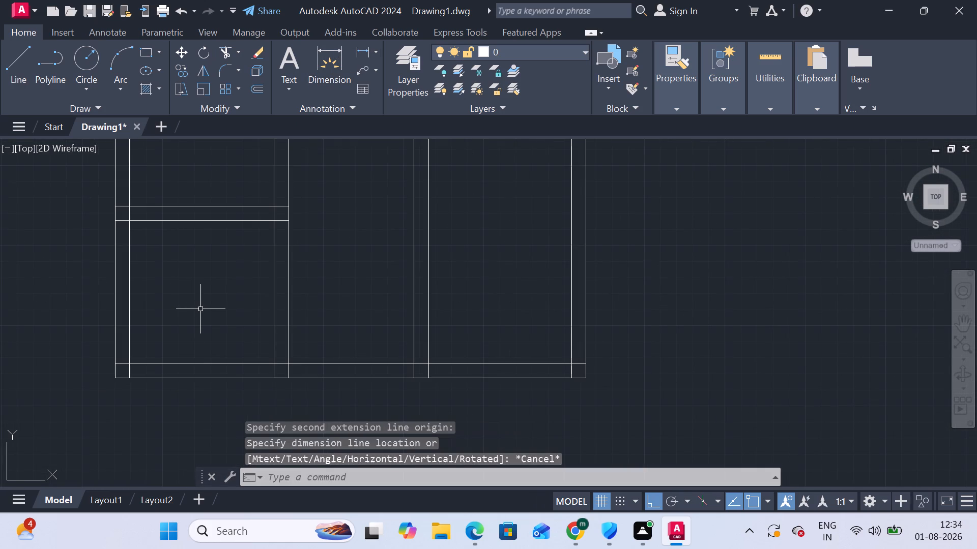
pyautogui.scroll(-2, 202, 299)
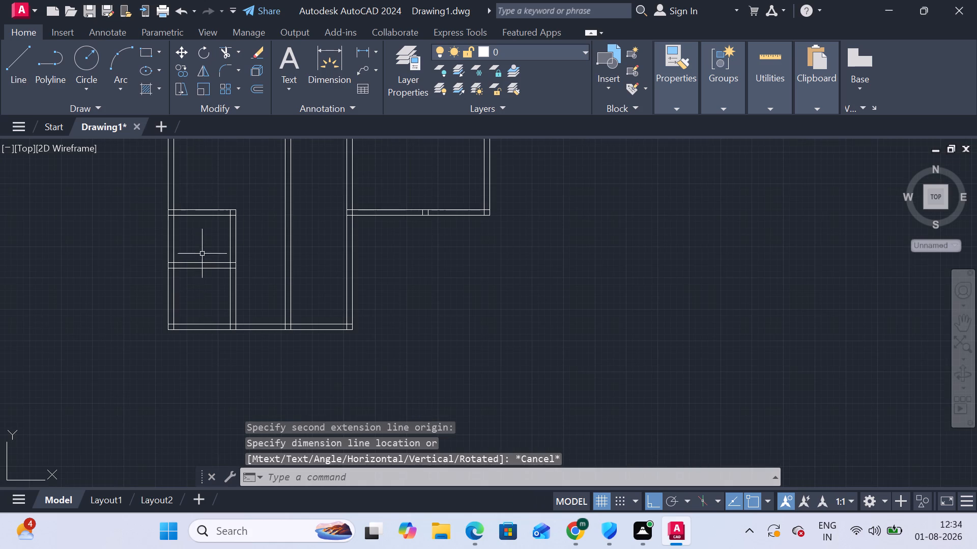
# Delete the long vertical wall pair running down the large left room beside the small lower-left rooms.
pyautogui.scroll(-1, 232, 254)
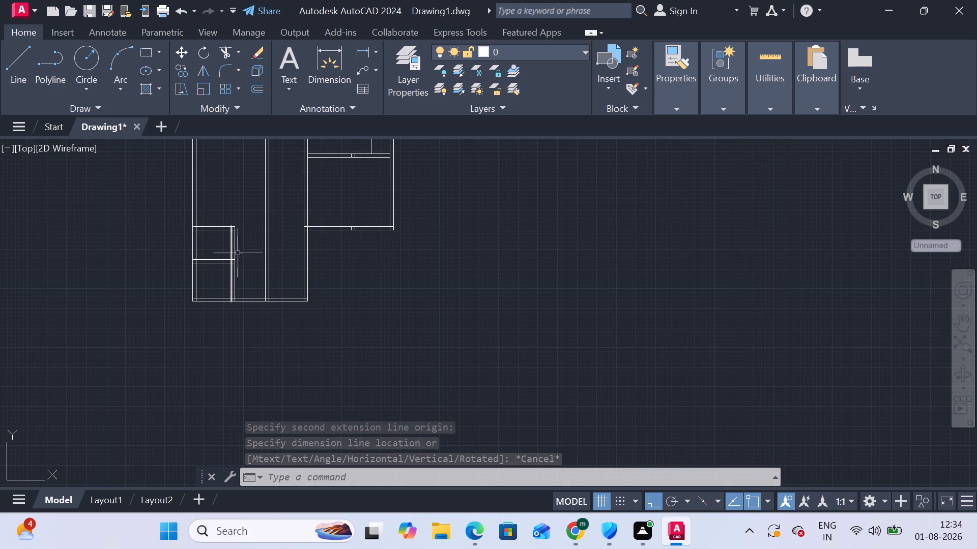
pyautogui.click(278, 215)
pyautogui.click(231, 202)
pyautogui.moveTo(238, 215); pyautogui.dragTo(245, 362, button='middle')
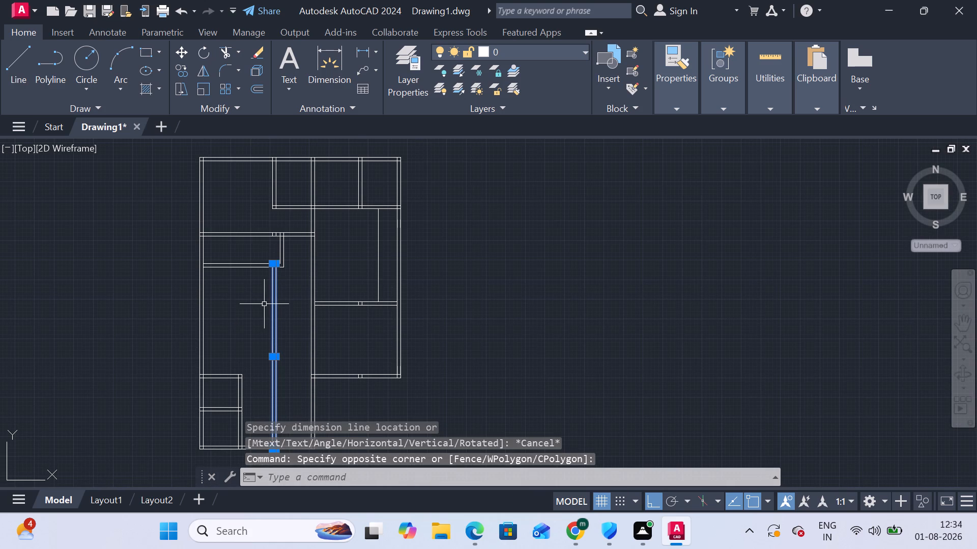
pyautogui.press('Delete')
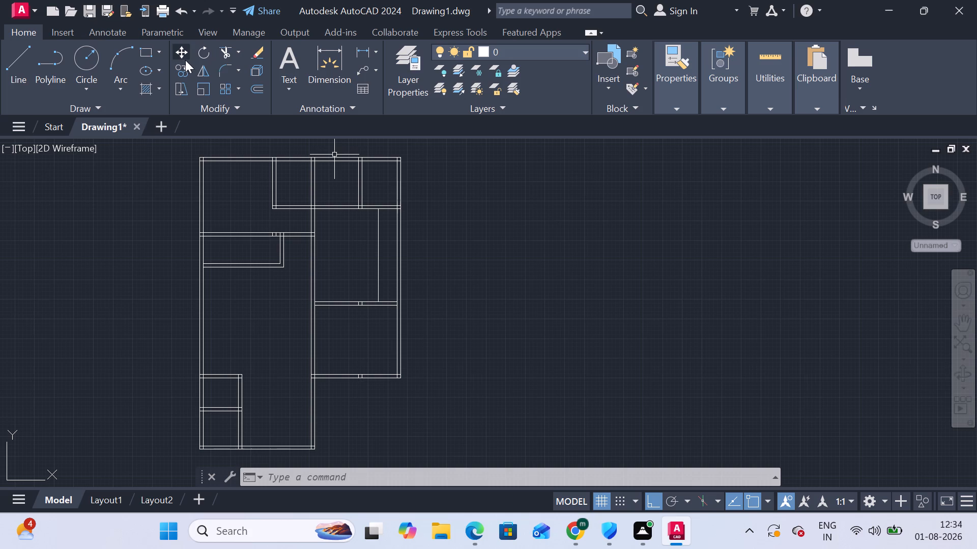
# Draw a vertical line 4' in from the left wall's inner line, from the lower-left room's top wall to the bottom wall of the room above.
pyautogui.click(14, 57)
pyautogui.moveTo(200, 343); pyautogui.dragTo(207, 320, button='middle')
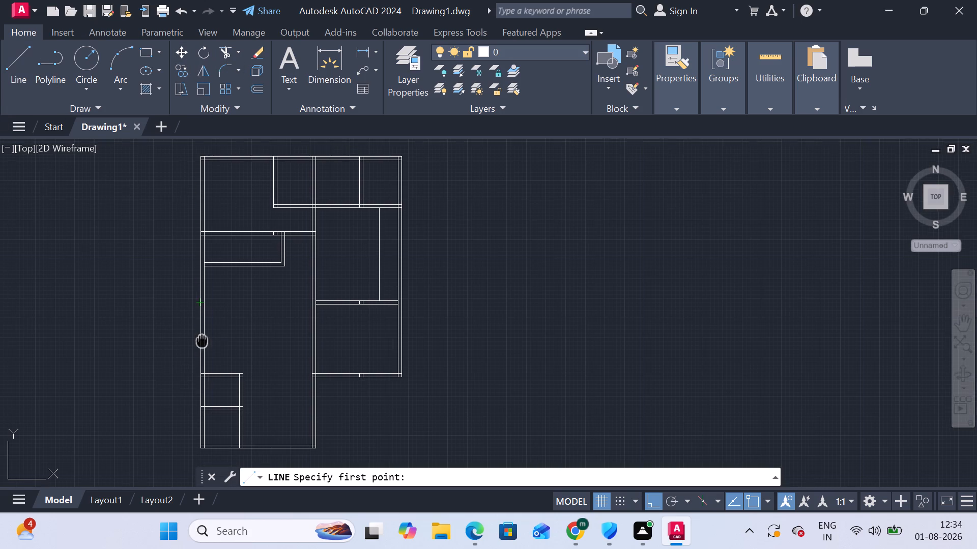
pyautogui.moveTo(207, 320); pyautogui.dragTo(226, 214, button='middle')
pyautogui.scroll(3, 232, 236)
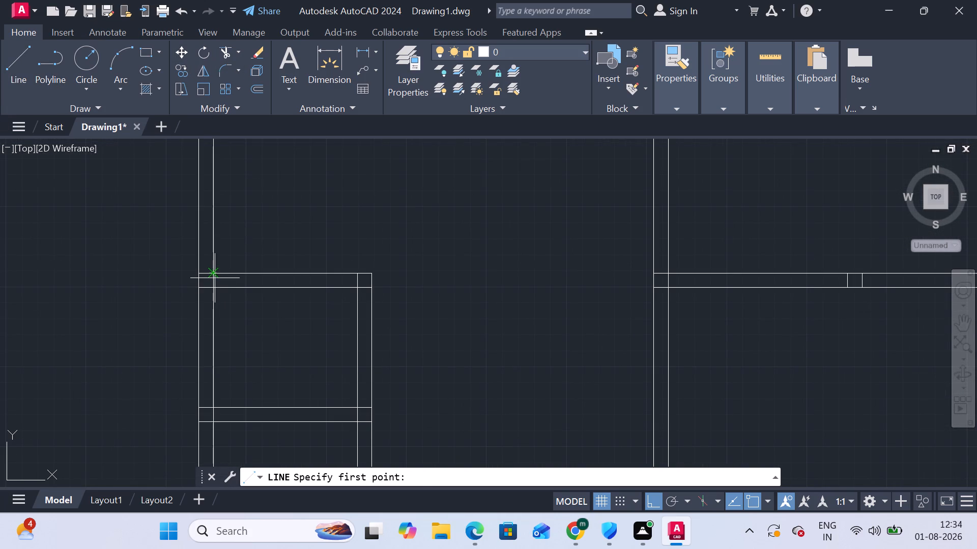
pyautogui.write('tk')
pyautogui.press('Return')
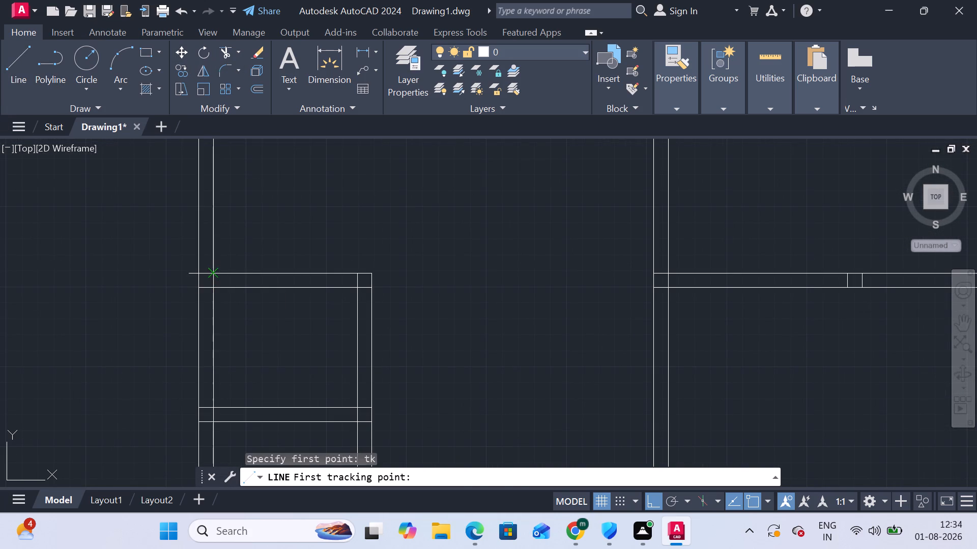
pyautogui.click(213, 274)
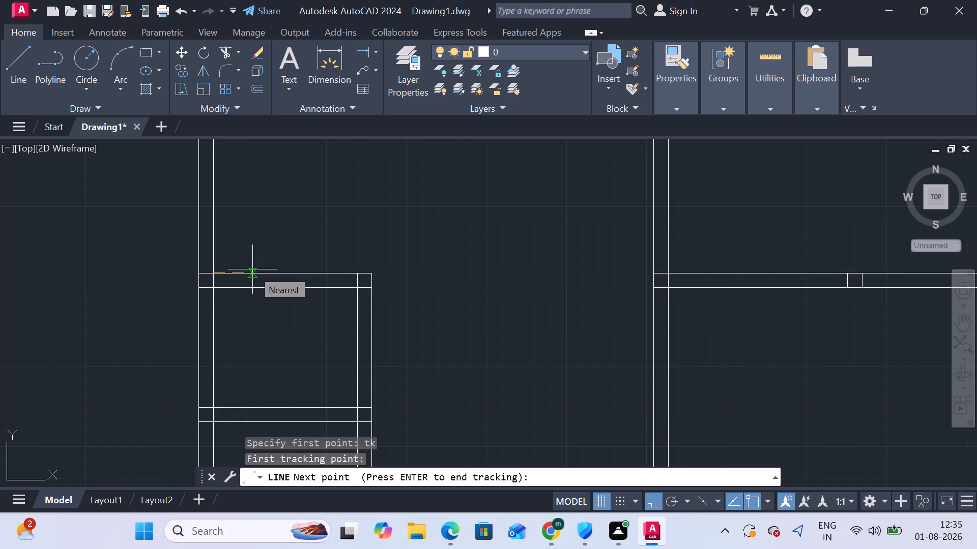
pyautogui.press('4')
pyautogui.press("'")
pyautogui.press('Return')
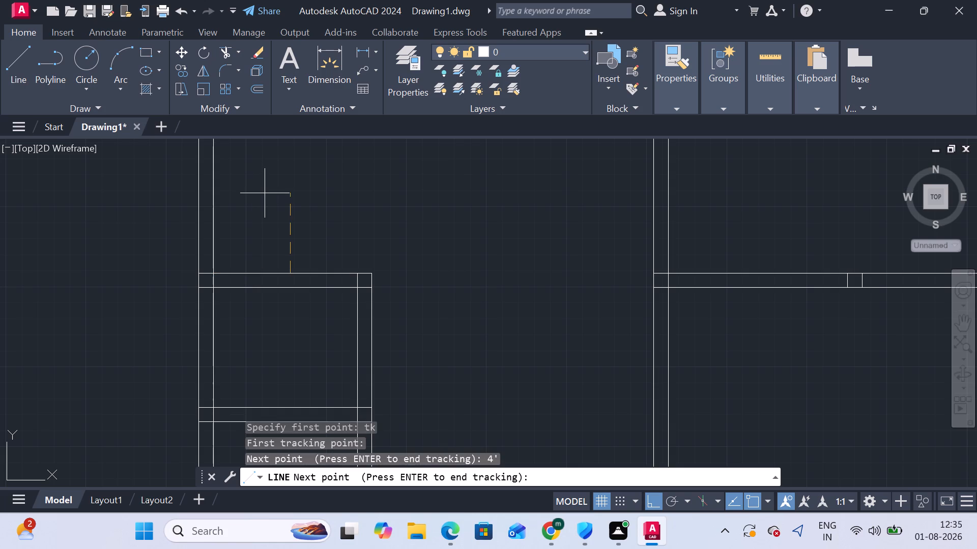
pyautogui.moveTo(263, 194); pyautogui.dragTo(269, 245, button='middle')
pyautogui.rightClick(281, 225)
pyautogui.moveTo(279, 232); pyautogui.dragTo(279, 367, button='middle')
pyautogui.scroll(1, 279, 367)
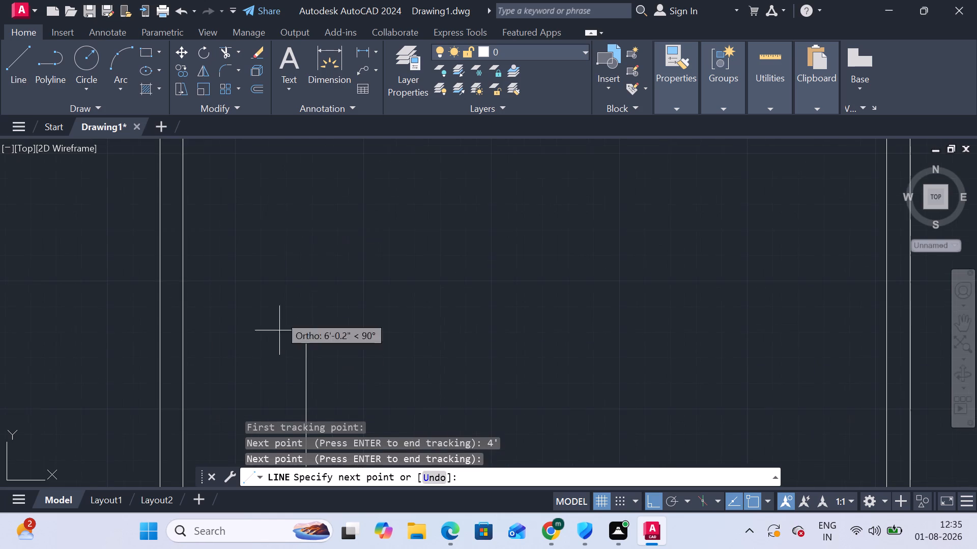
pyautogui.scroll(-3, 279, 192)
pyautogui.moveTo(275, 201); pyautogui.dragTo(288, 315, button='middle')
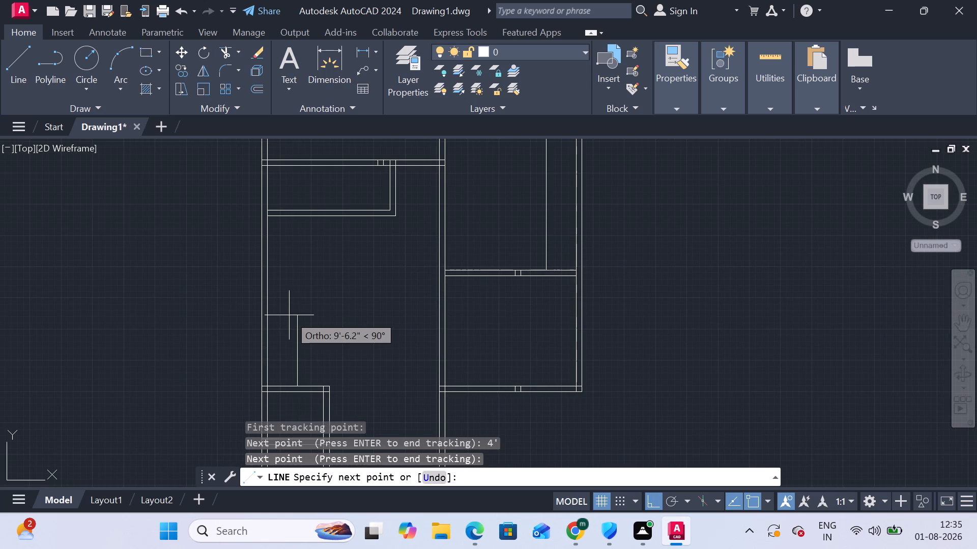
pyautogui.click(299, 218)
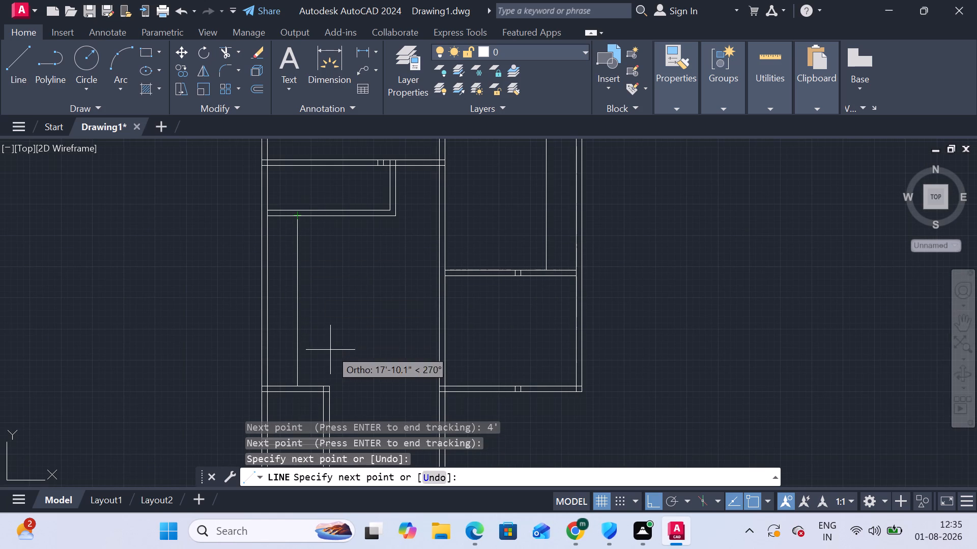
pyautogui.press('Escape')
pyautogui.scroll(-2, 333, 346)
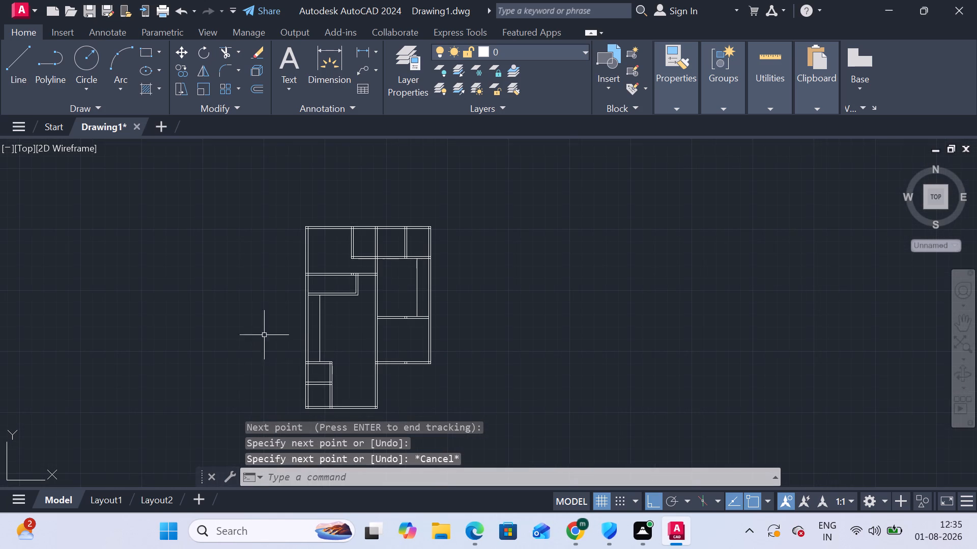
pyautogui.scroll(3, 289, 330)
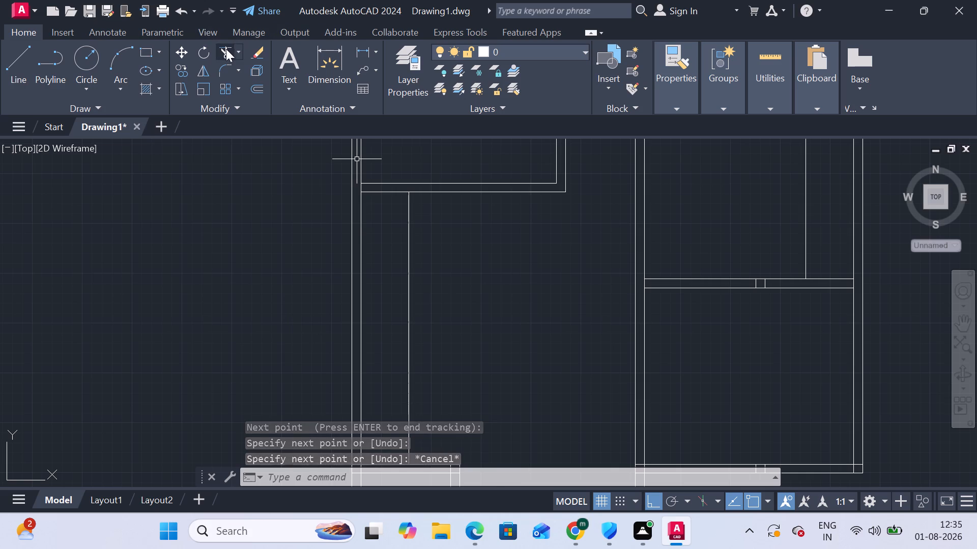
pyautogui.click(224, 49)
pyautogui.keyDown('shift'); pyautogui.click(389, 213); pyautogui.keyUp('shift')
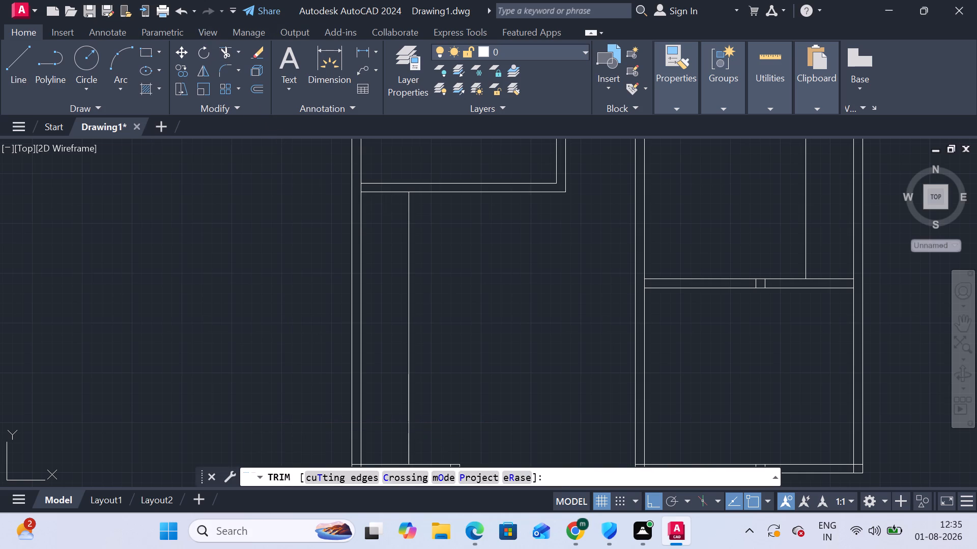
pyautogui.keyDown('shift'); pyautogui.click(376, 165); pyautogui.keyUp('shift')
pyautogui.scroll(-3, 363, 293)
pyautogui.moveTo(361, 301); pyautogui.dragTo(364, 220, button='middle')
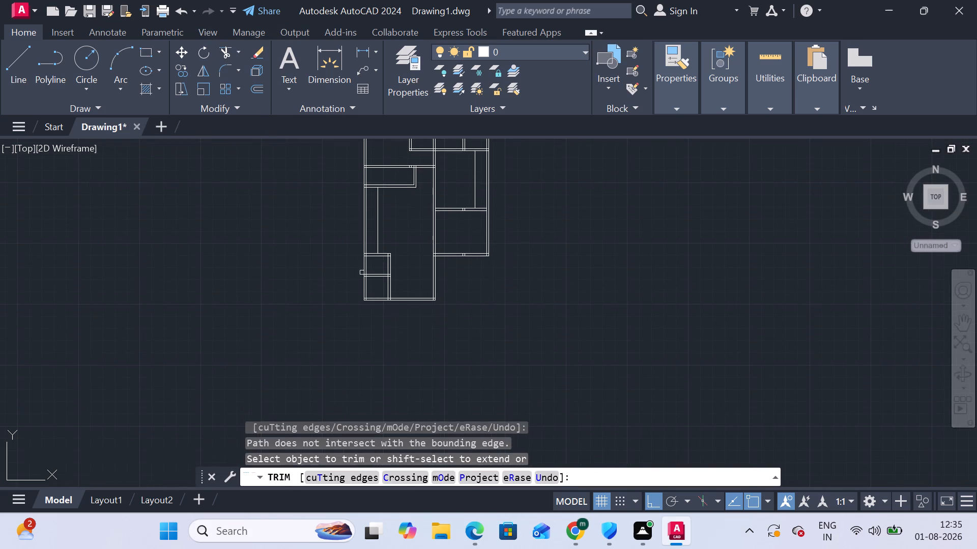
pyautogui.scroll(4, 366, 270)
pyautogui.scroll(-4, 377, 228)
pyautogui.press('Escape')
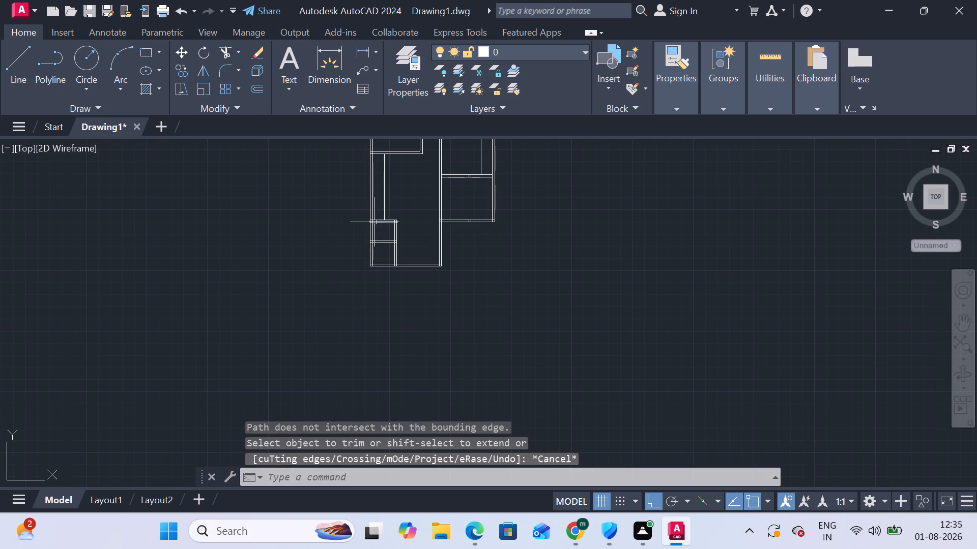
# Trim both left outer wall lines between the upper room and the lower-left room, leaving only the inset vertical line.
pyautogui.moveTo(378, 158); pyautogui.dragTo(390, 284, button='middle')
pyautogui.click(224, 49)
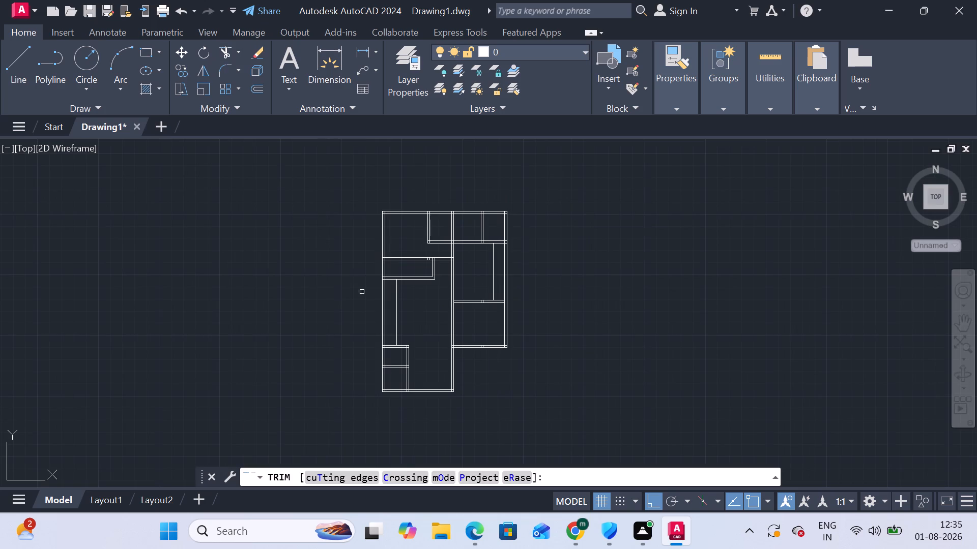
pyautogui.scroll(3, 367, 319)
pyautogui.click(458, 290)
pyautogui.click(380, 284)
pyautogui.scroll(-3, 392, 298)
pyautogui.moveTo(381, 297); pyautogui.dragTo(277, 237, button='middle')
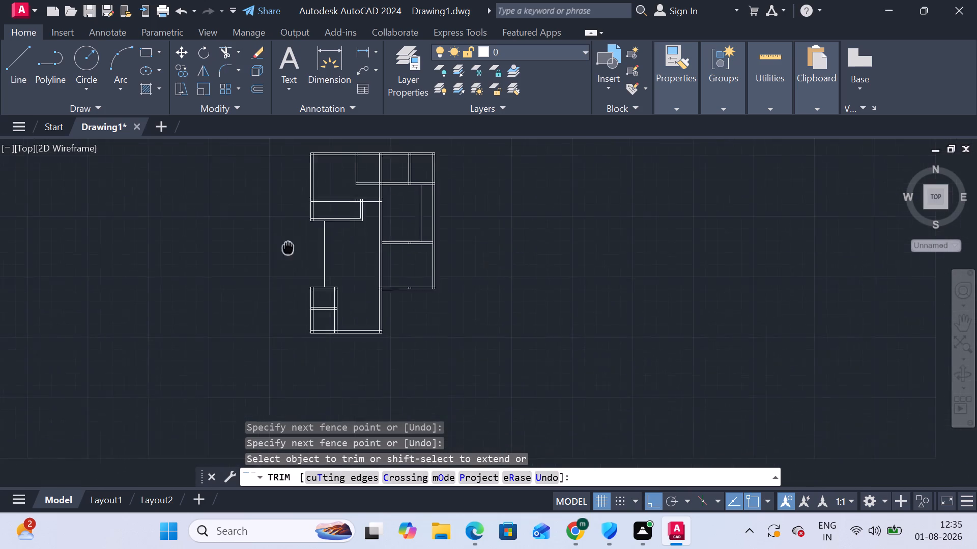
pyautogui.moveTo(277, 237); pyautogui.dragTo(271, 231, button='middle')
pyautogui.press('Escape')
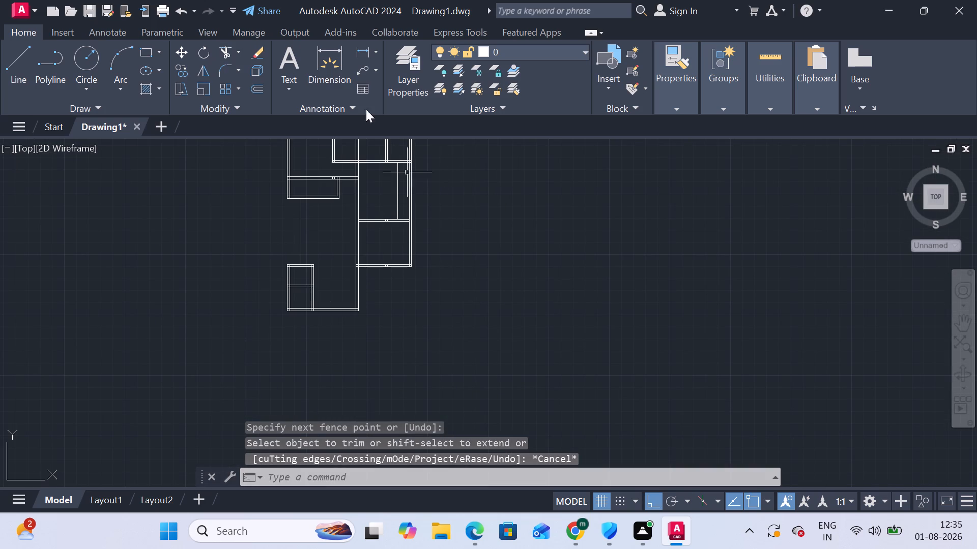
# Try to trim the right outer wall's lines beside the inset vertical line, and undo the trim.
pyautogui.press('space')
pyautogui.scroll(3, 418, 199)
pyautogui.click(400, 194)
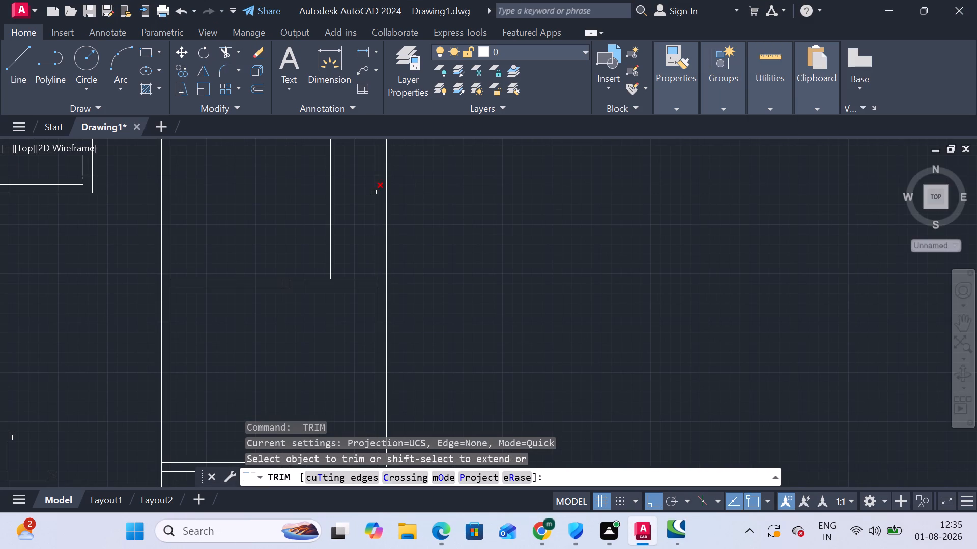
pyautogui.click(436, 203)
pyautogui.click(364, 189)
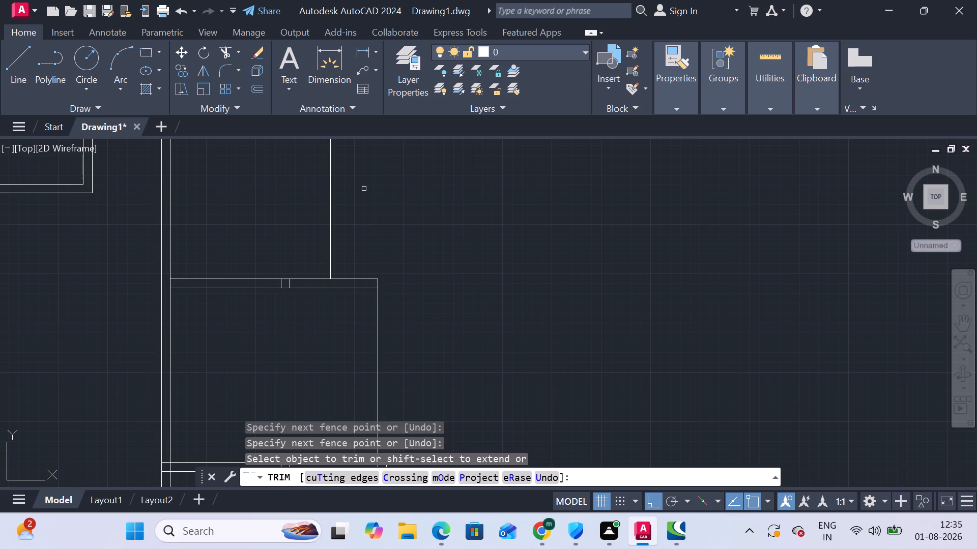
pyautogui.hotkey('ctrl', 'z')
# Extend the lower-right room's two top wall lines to the right outer wall's outer line.
pyautogui.scroll(3, 410, 201)
pyautogui.keyDown('shift'); pyautogui.click(376, 288); pyautogui.keyUp('shift')
pyautogui.keyDown('shift'); pyautogui.click(385, 234); pyautogui.keyUp('shift')
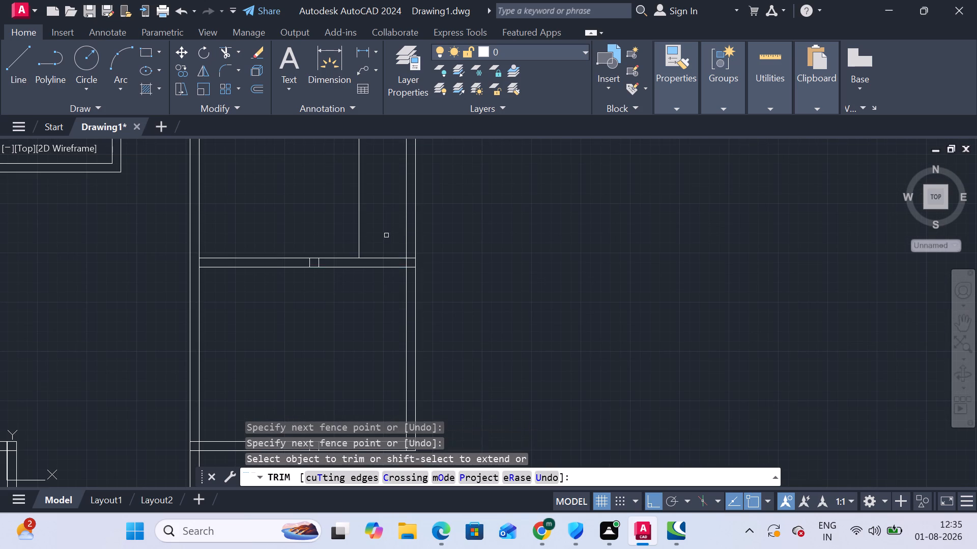
# Trim both right outer wall lines between the upper-right rooms and the lower-right room, beside the inset vertical line.
pyautogui.scroll(-2, 417, 254)
pyautogui.click(435, 229)
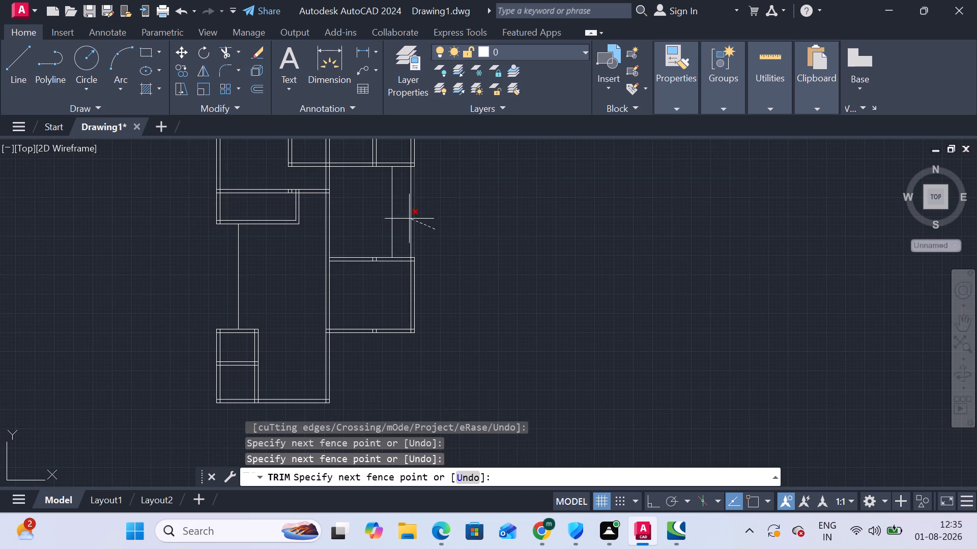
pyautogui.click(404, 213)
pyautogui.moveTo(433, 229); pyautogui.dragTo(444, 293, button='middle')
pyautogui.scroll(-2, 447, 290)
pyautogui.moveTo(444, 290); pyautogui.dragTo(443, 289, button='middle')
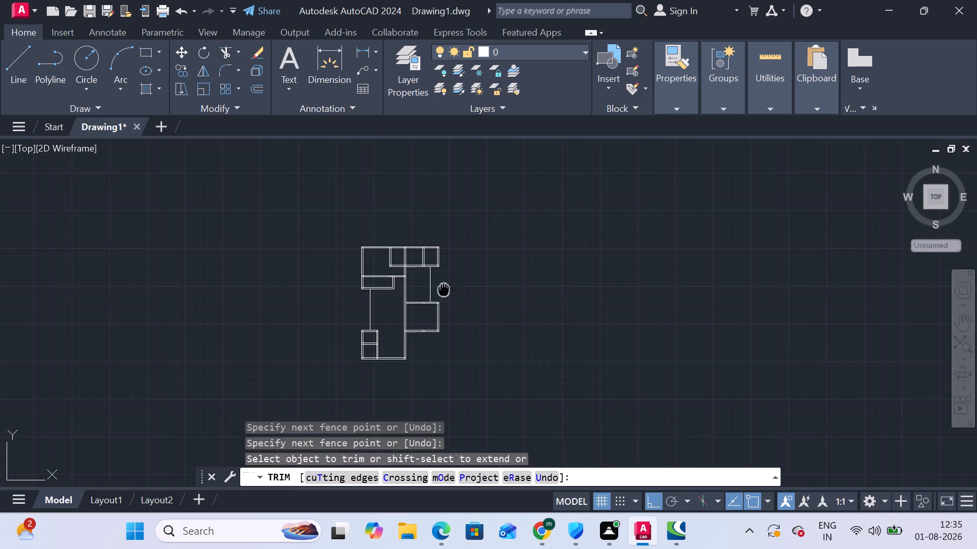
pyautogui.moveTo(443, 289); pyautogui.dragTo(442, 227, button='middle')
pyautogui.press('Escape')
# Trim the two leftover cross segments in the lower-right room's top wall and the overlapping inner lines at its outer corner.
pyautogui.scroll(2, 406, 266)
pyautogui.moveTo(407, 262); pyautogui.dragTo(283, 288, button='middle')
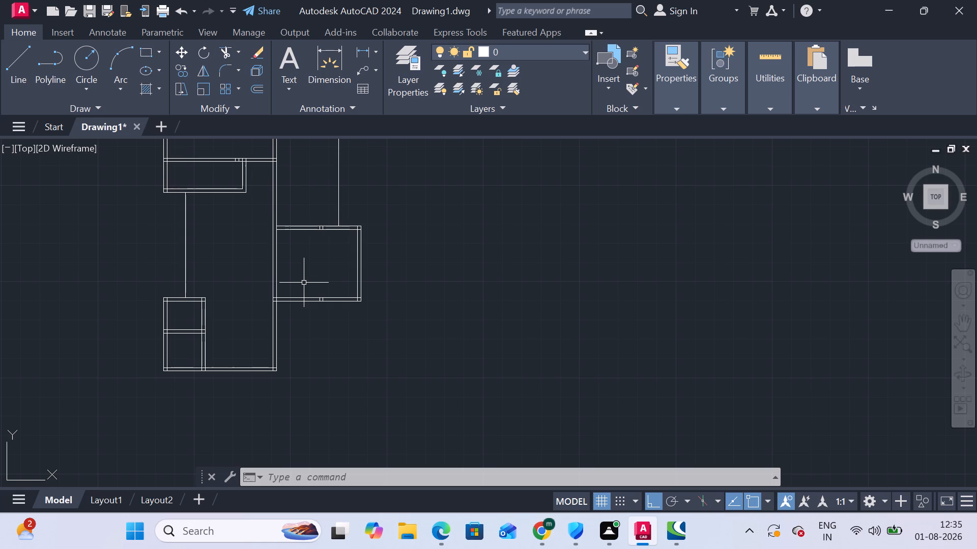
pyautogui.scroll(-1, 304, 293)
pyautogui.scroll(1, 336, 222)
pyautogui.moveTo(336, 222); pyautogui.dragTo(318, 266, button='middle')
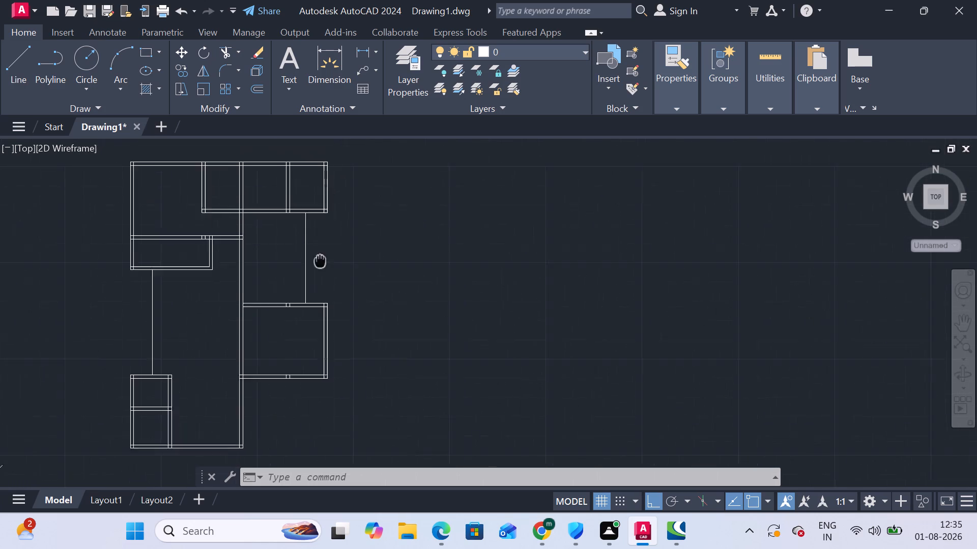
pyautogui.moveTo(318, 266); pyautogui.dragTo(317, 267, button='middle')
pyautogui.scroll(1, 319, 280)
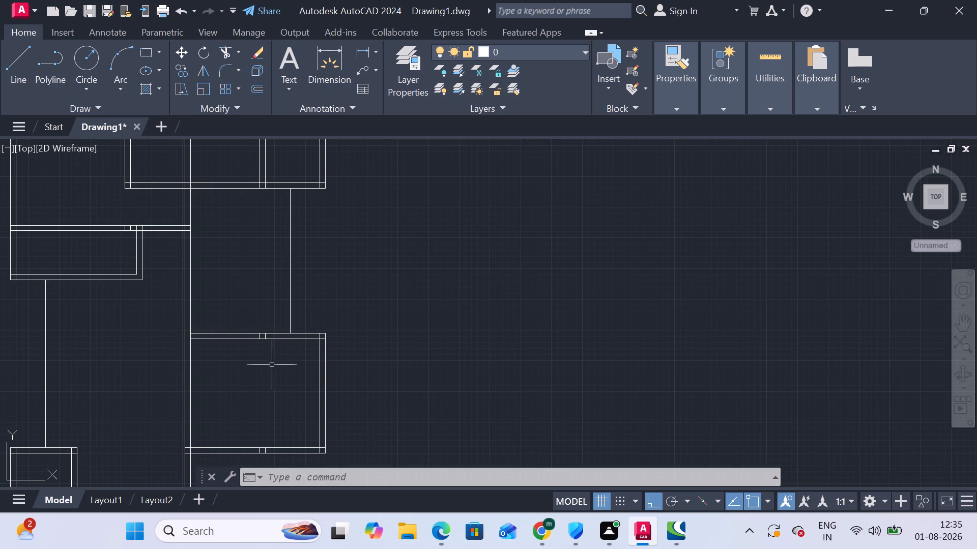
pyautogui.moveTo(275, 365); pyautogui.dragTo(275, 263, button='middle')
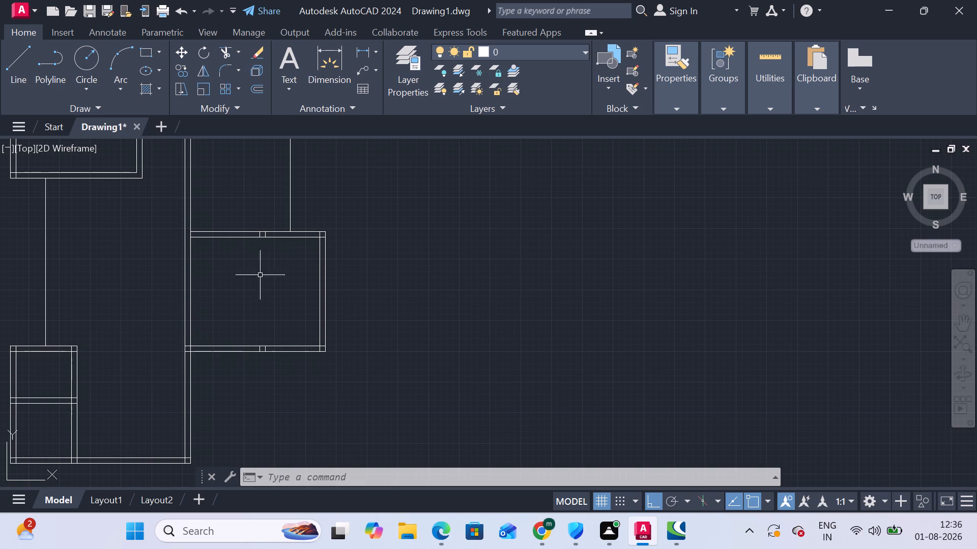
pyautogui.click(224, 51)
pyautogui.scroll(2, 265, 243)
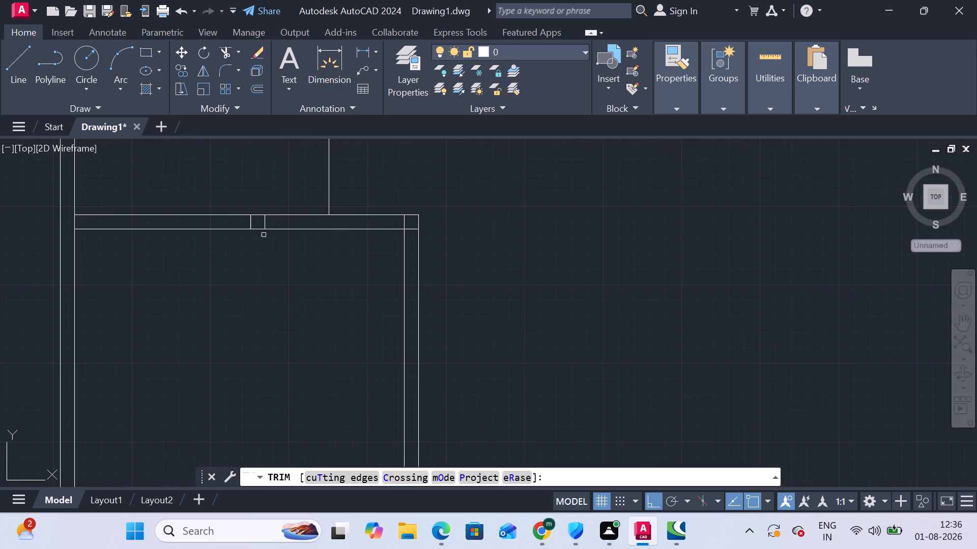
pyautogui.click(239, 222)
pyautogui.click(302, 222)
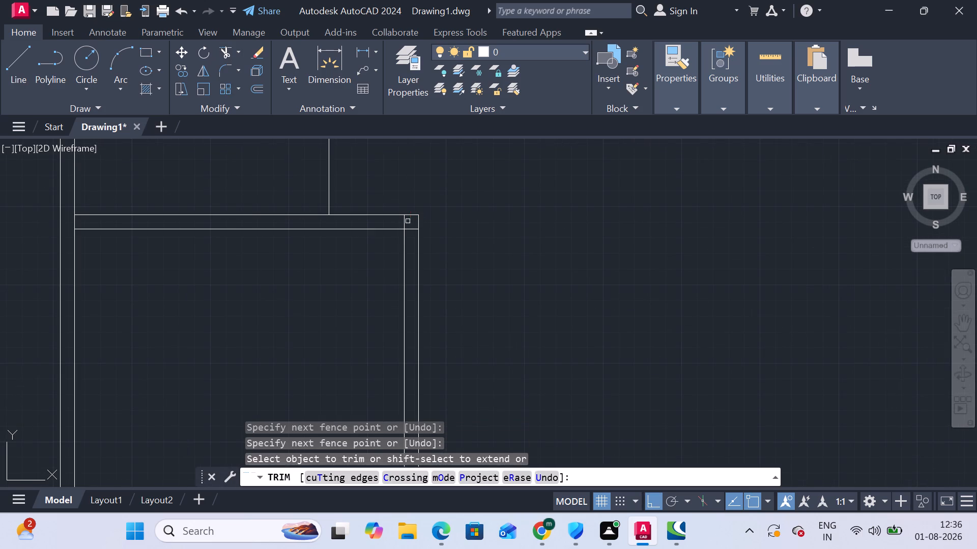
pyautogui.click(400, 222)
pyautogui.click(408, 222)
pyautogui.moveTo(412, 226); pyautogui.dragTo(412, 232)
pyautogui.click(412, 236)
# Trim the overlapping inner lines at the lower-right room's bottom outer corner and the two leftover cross segments in its bottom wall.
pyautogui.scroll(-1, 394, 267)
pyautogui.moveTo(390, 340); pyautogui.dragTo(371, 245, button='middle')
pyautogui.scroll(2, 389, 346)
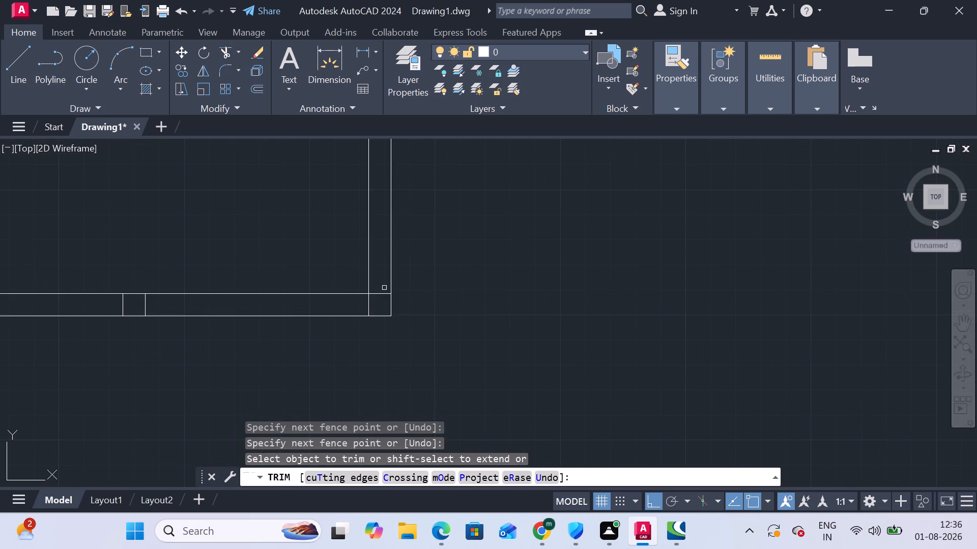
pyautogui.click(384, 288)
pyautogui.click(379, 308)
pyautogui.click(373, 307)
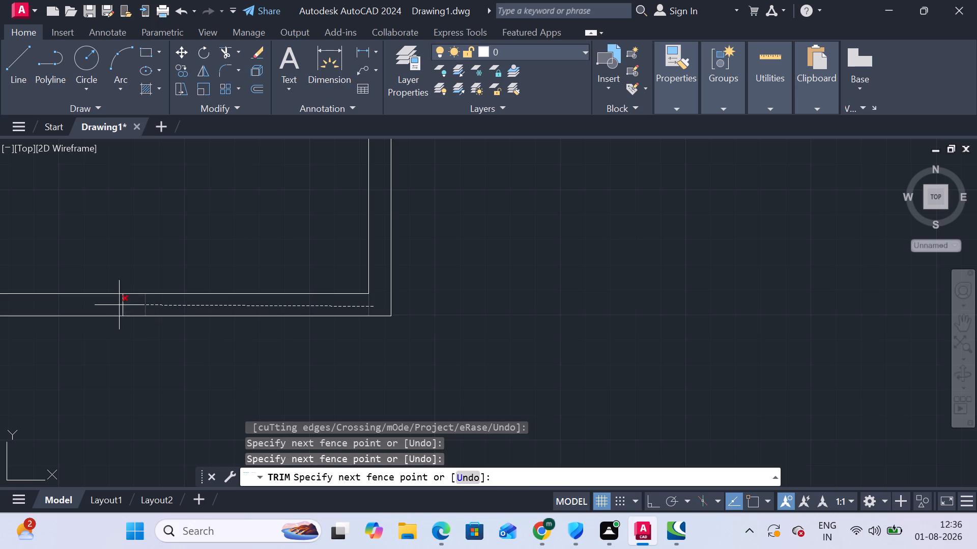
pyautogui.click(111, 303)
pyautogui.scroll(-2, 121, 309)
pyautogui.moveTo(158, 354); pyautogui.dragTo(311, 363, button='middle')
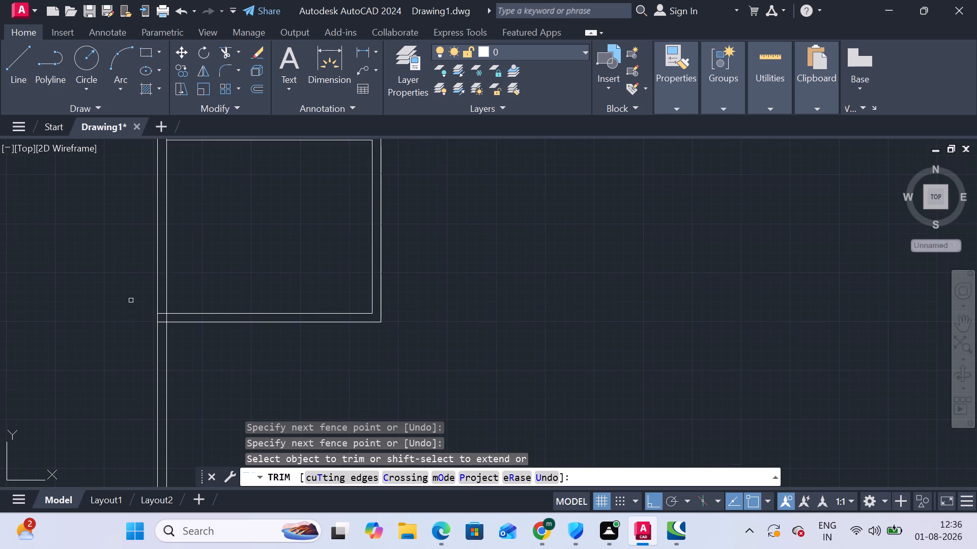
# Trim the leftover cross segments where the lower-right room's bottom wall meets the right outer wall, opening the junction.
pyautogui.scroll(3, 156, 310)
pyautogui.click(163, 301)
pyautogui.click(166, 382)
pyautogui.scroll(-4, 188, 288)
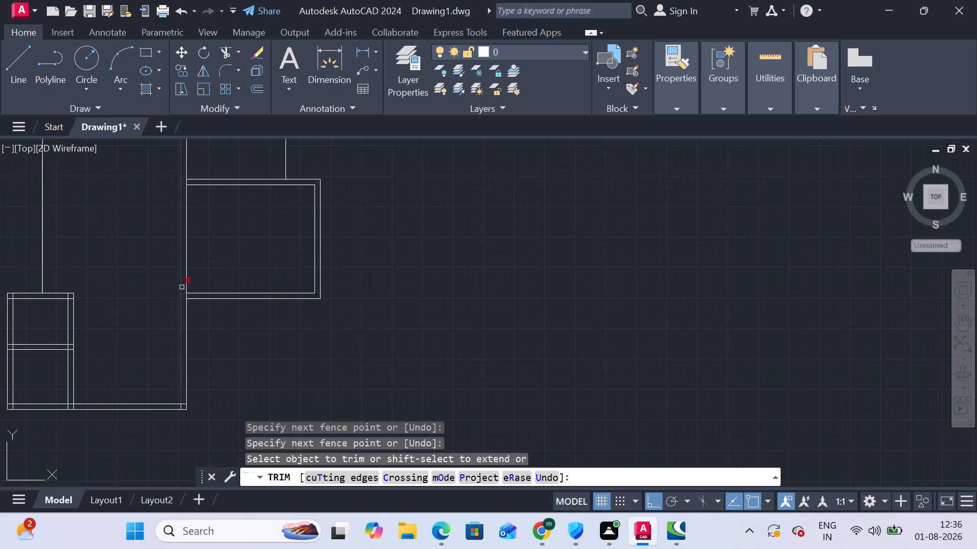
pyautogui.scroll(4, 188, 314)
pyautogui.click(166, 199)
pyautogui.click(189, 200)
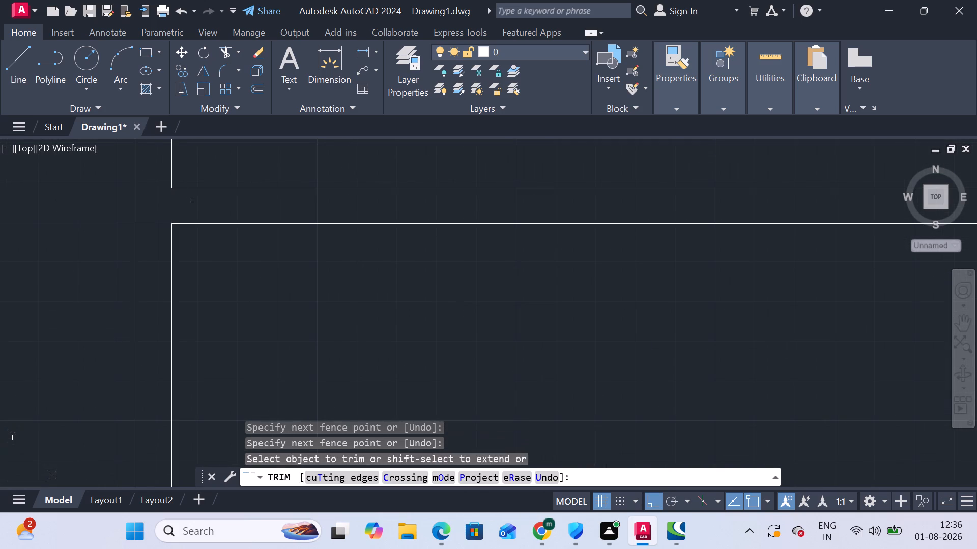
# Trim the right outer wall's outer-line segment between the two top wall lines of the lower-right room.
pyautogui.scroll(-3, 198, 201)
pyautogui.moveTo(203, 219); pyautogui.dragTo(209, 471, button='middle')
pyautogui.scroll(2, 193, 261)
pyautogui.click(195, 285)
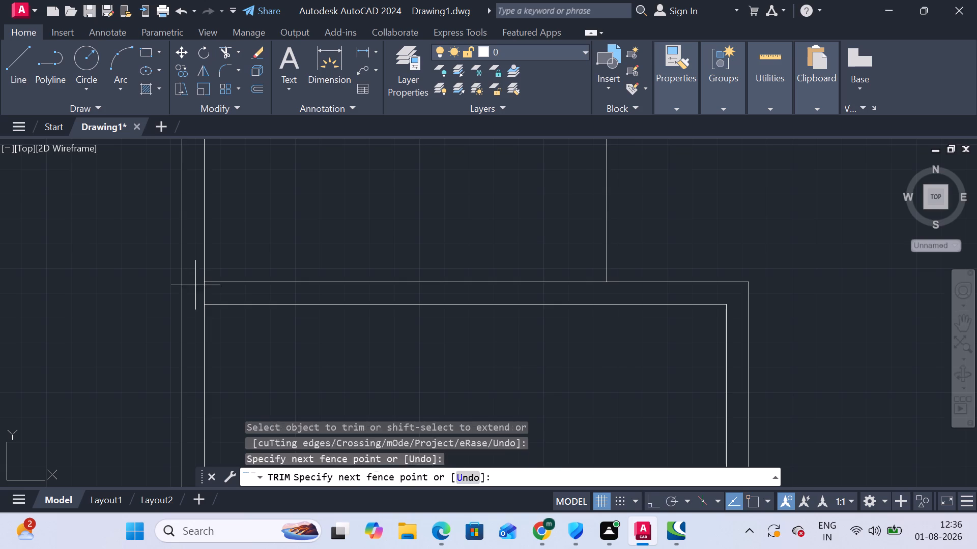
pyautogui.click(222, 293)
# Trim the overlapping inner lines at the floor plan's bottom-right outer corner, below the lower-right room.
pyautogui.scroll(-4, 225, 296)
pyautogui.moveTo(301, 347); pyautogui.dragTo(301, 279, button='middle')
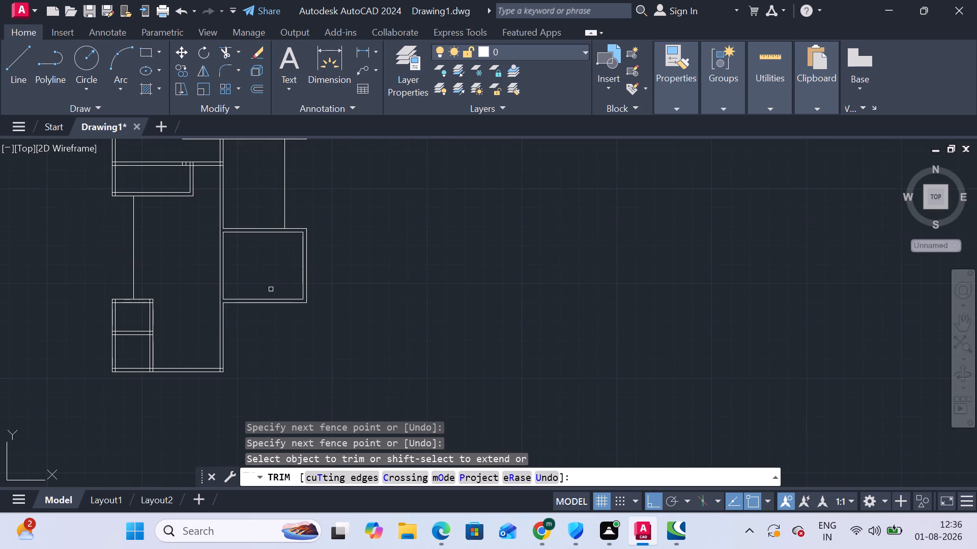
pyautogui.scroll(4, 224, 381)
pyautogui.click(203, 292)
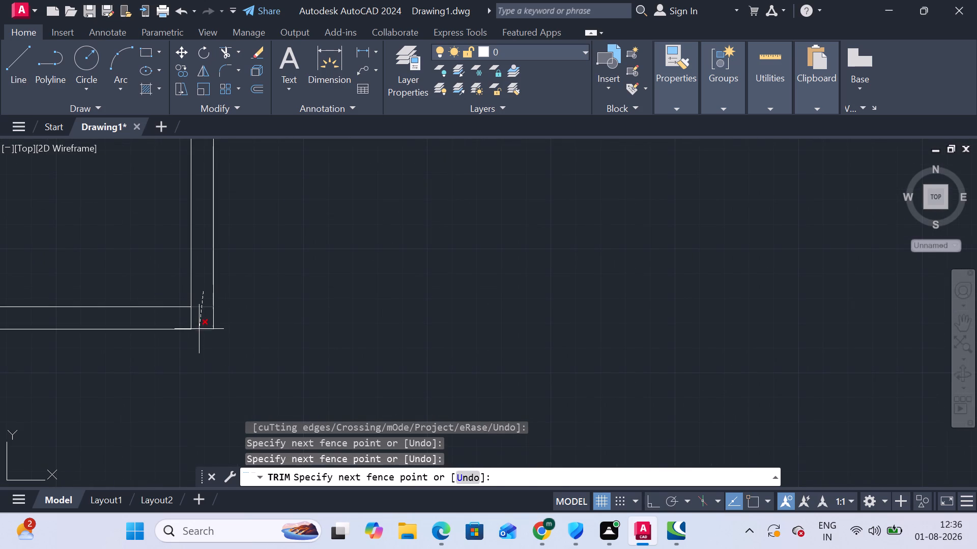
pyautogui.click(199, 326)
pyautogui.click(196, 323)
pyautogui.click(181, 318)
# Trim the overlapping inner lines at the bottom-right outer corner of the upper-right room.
pyautogui.scroll(-3, 202, 318)
pyautogui.moveTo(245, 280); pyautogui.dragTo(249, 422, button='middle')
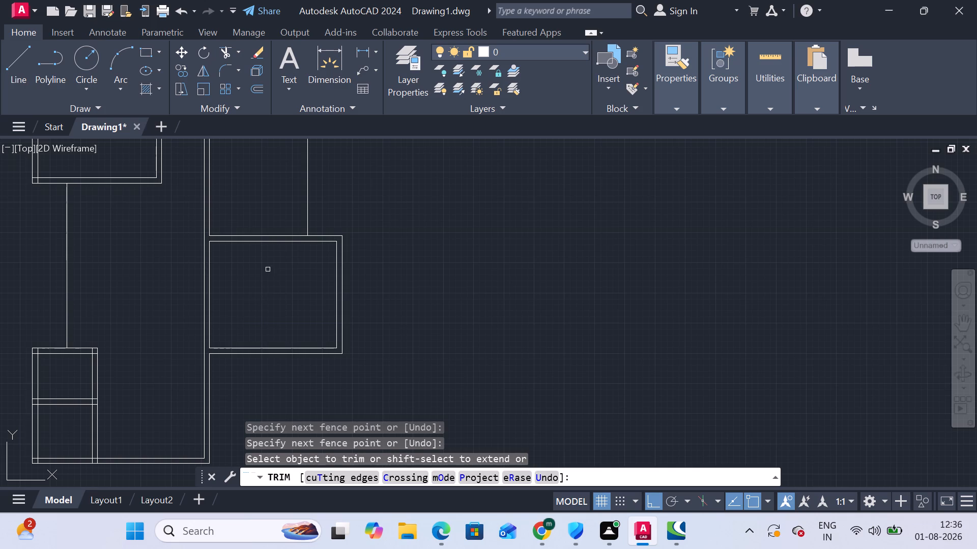
pyautogui.moveTo(268, 272); pyautogui.dragTo(273, 422, button='middle')
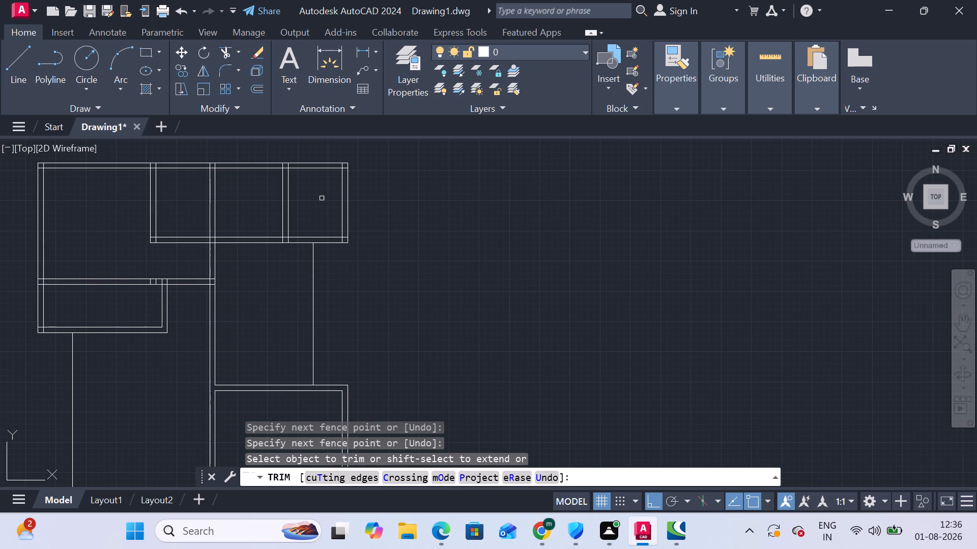
pyautogui.moveTo(322, 209); pyautogui.dragTo(320, 242, button='middle')
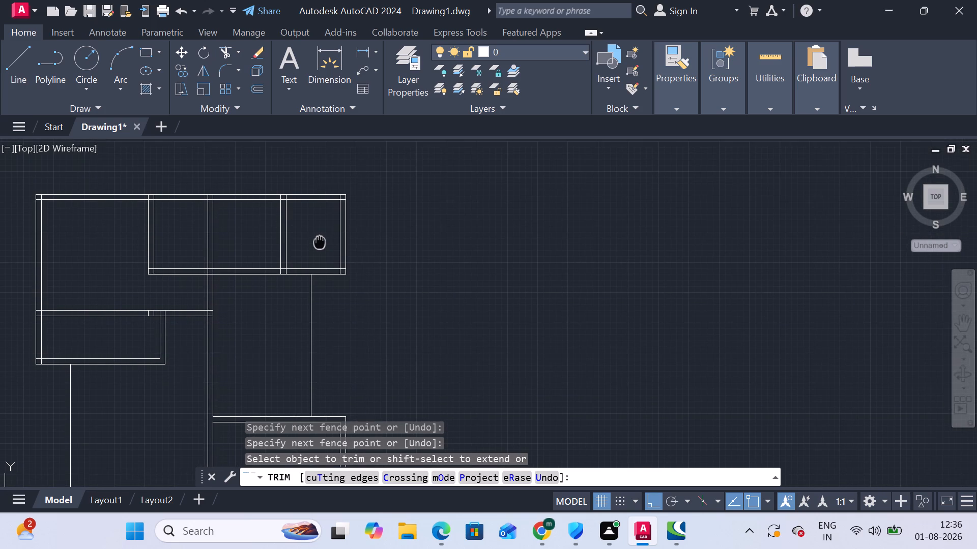
pyautogui.moveTo(320, 242); pyautogui.dragTo(320, 242, button='middle')
pyautogui.scroll(3, 341, 279)
pyautogui.moveTo(342, 233); pyautogui.dragTo(346, 236)
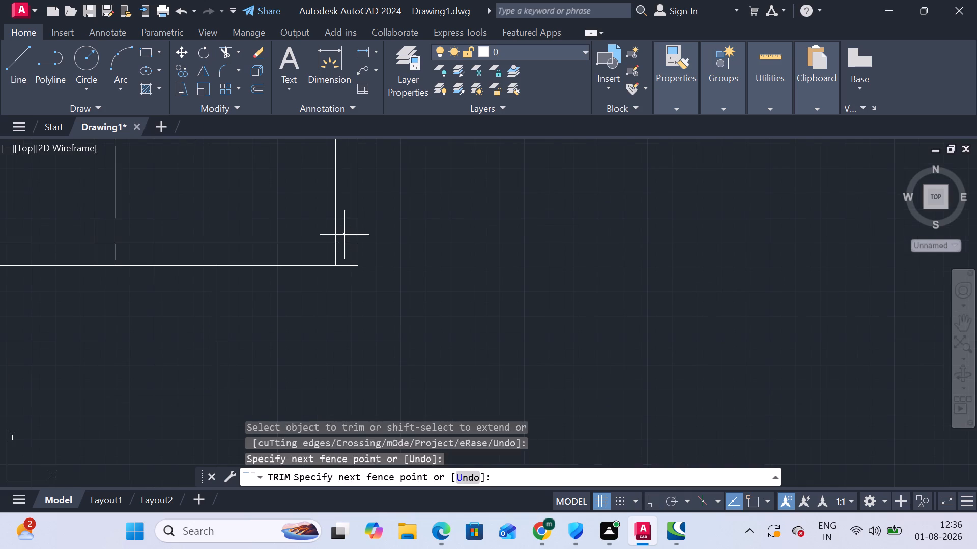
pyautogui.moveTo(346, 236); pyautogui.dragTo(346, 239)
pyautogui.doubleClick(346, 255)
pyautogui.click(332, 253)
pyautogui.click(349, 249)
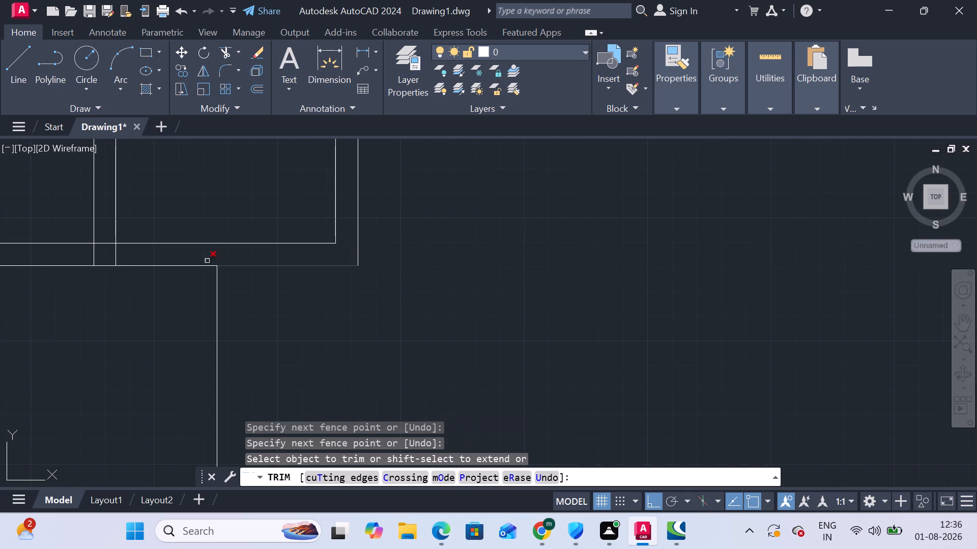
# Trim the cross segments where the upper-right room's left partition meets the bottom wall.
pyautogui.moveTo(48, 254); pyautogui.dragTo(70, 255)
pyautogui.click(167, 257)
pyautogui.click(78, 253)
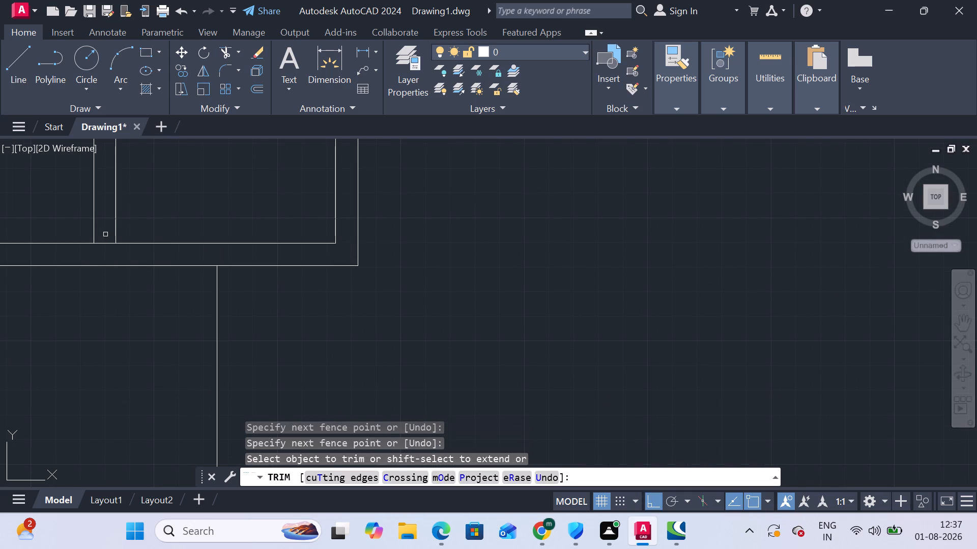
pyautogui.click(105, 234)
pyautogui.click(105, 249)
# Trim the overlapping inner lines at the top-right outer corner of the upper-right room.
pyautogui.scroll(-3, 109, 245)
pyautogui.scroll(5, 154, 181)
pyautogui.click(211, 156)
pyautogui.click(231, 156)
pyautogui.click(234, 163)
pyautogui.click(240, 190)
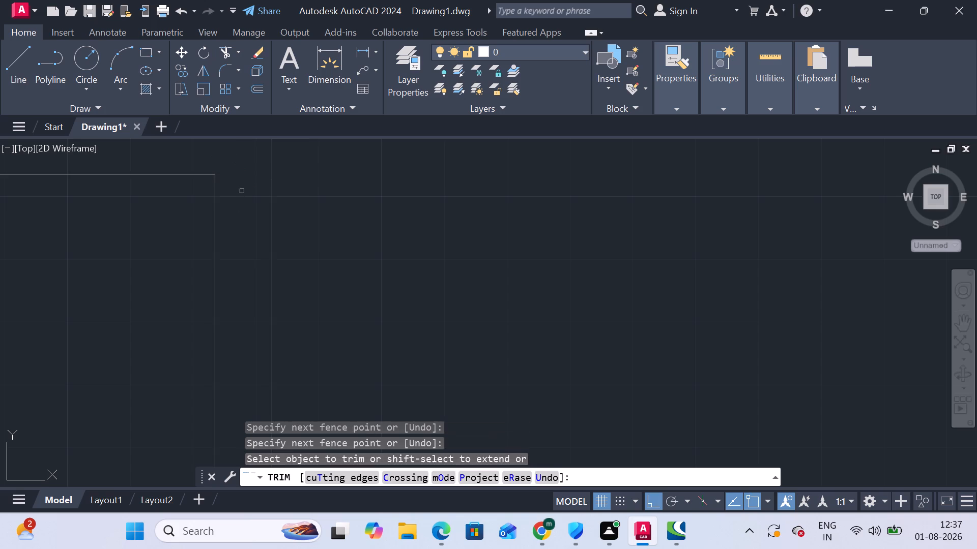
# Trim the cross segments where the upper-right room's left partition meets the top wall, and finish trimming.
pyautogui.scroll(-4, 240, 194)
pyautogui.scroll(3, 123, 181)
pyautogui.click(159, 208)
pyautogui.click(293, 206)
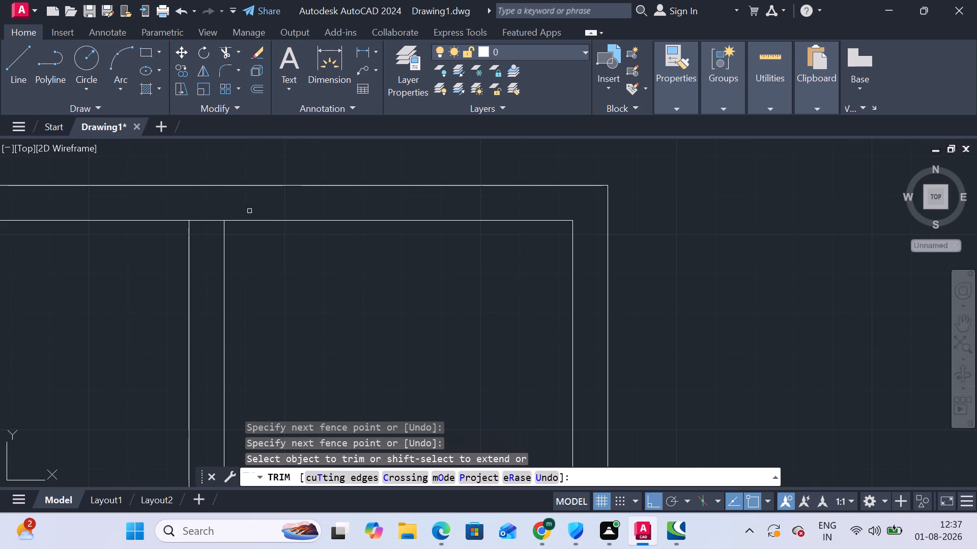
pyautogui.click(219, 212)
pyautogui.click(209, 233)
pyautogui.scroll(-2, 212, 235)
pyautogui.moveTo(285, 305); pyautogui.dragTo(284, 271, button='middle')
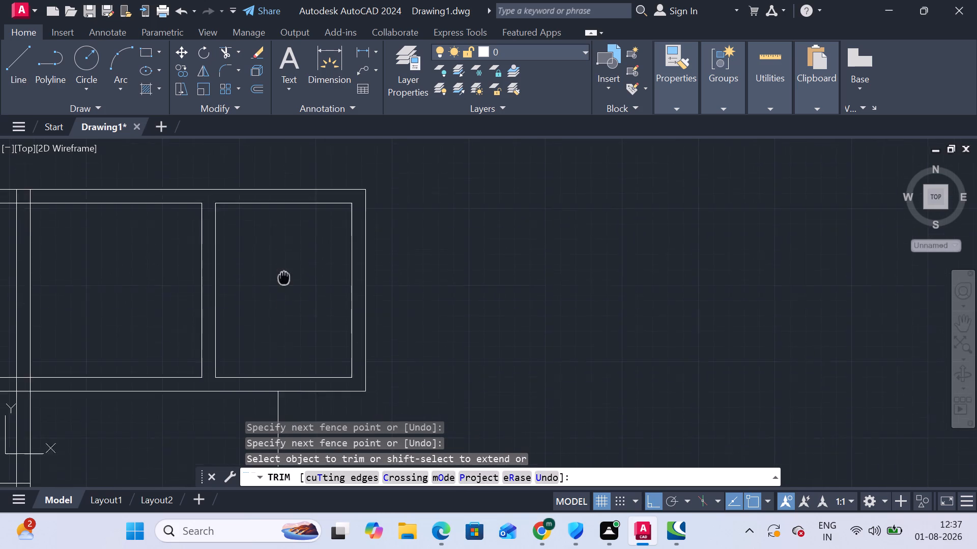
pyautogui.moveTo(284, 271); pyautogui.dragTo(282, 256, button='middle')
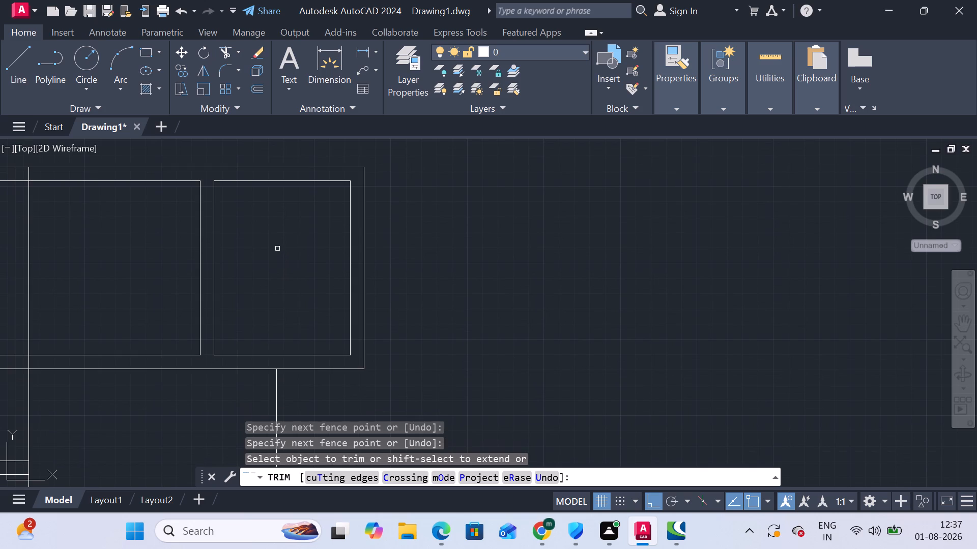
pyautogui.press('Escape')
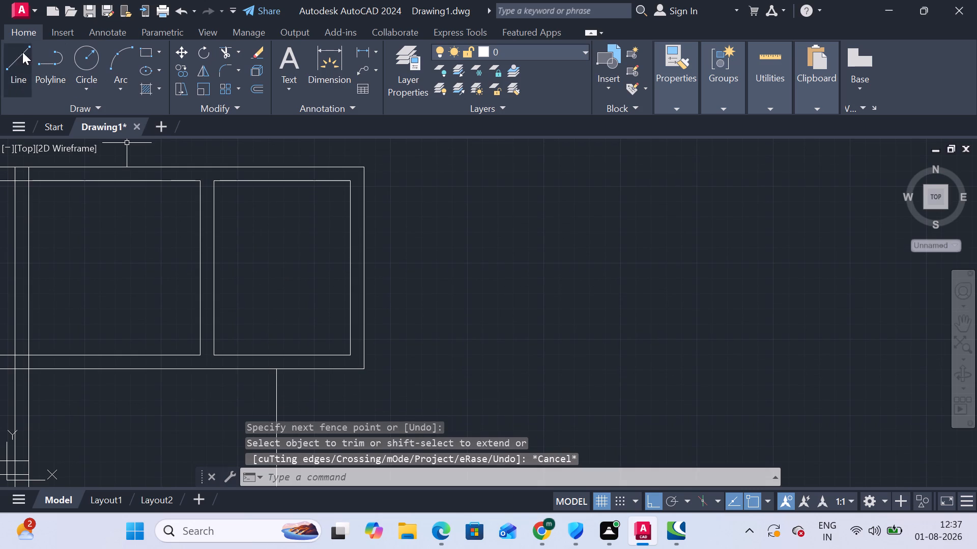
# Draw a horizontal line across the upper-right room, tracked 4'11" up from its bottom-left inner corner to its right inner wall.
pyautogui.click(22, 52)
pyautogui.write('tk')
pyautogui.press('Return')
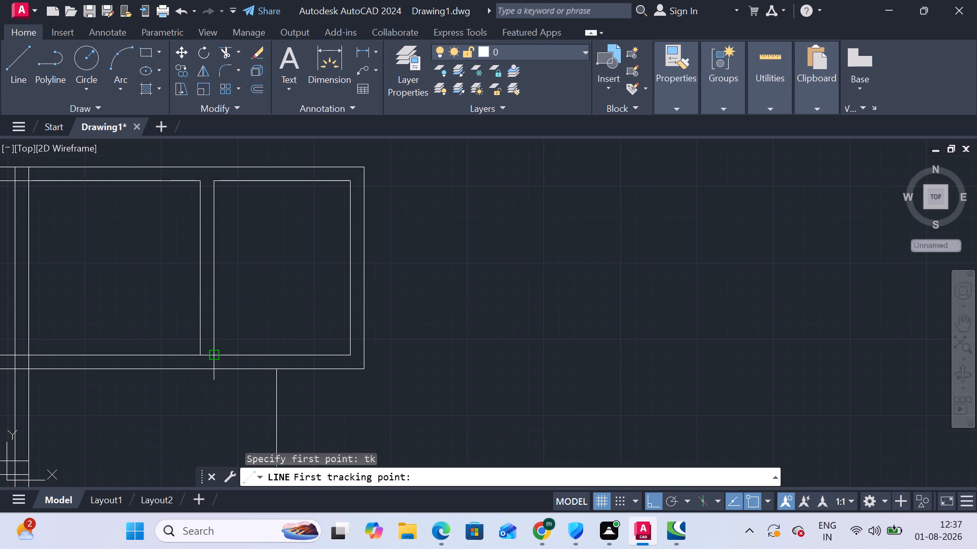
pyautogui.click(218, 355)
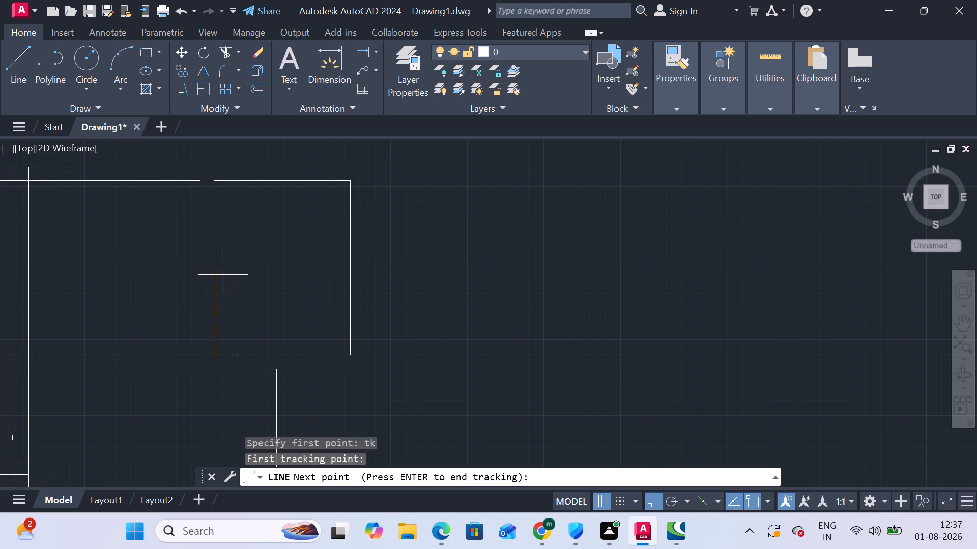
pyautogui.press('4')
pyautogui.press("'")
pyautogui.write('11')
pyautogui.hotkey('shift', '"')
pyautogui.press('Return')
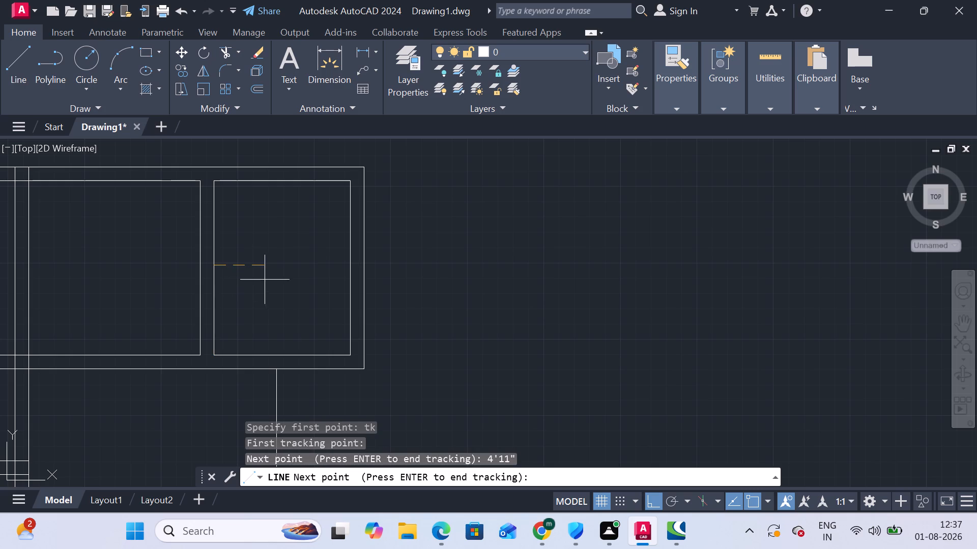
pyautogui.rightClick(262, 270)
pyautogui.click(350, 266)
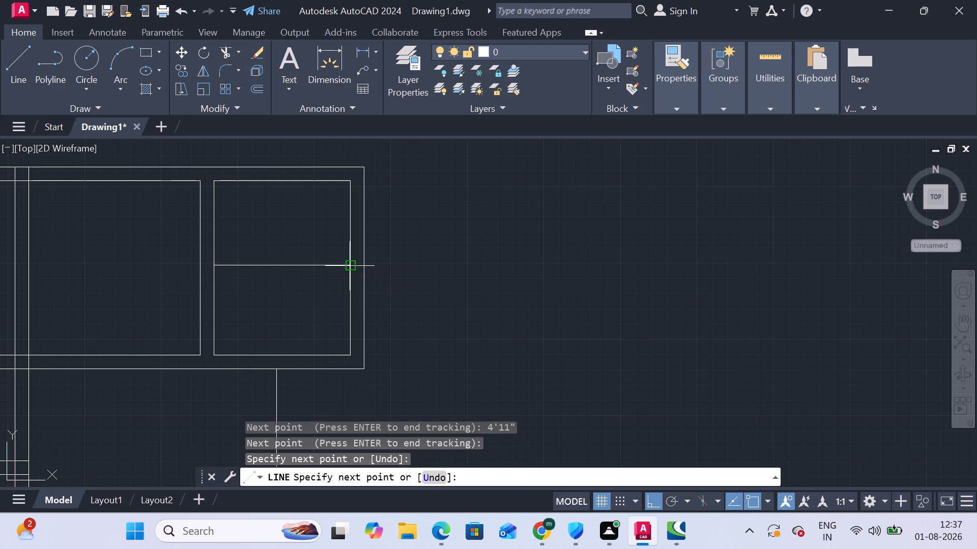
pyautogui.press('Escape')
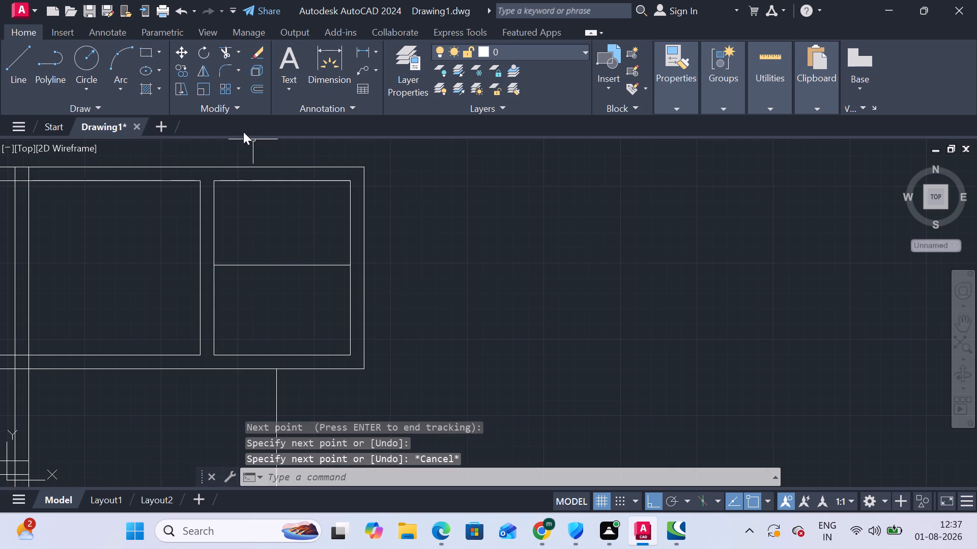
# Offset the upper-right room's new horizontal line 9" upward to form a partition wall.
pyautogui.click(254, 95)
pyautogui.press('Return')
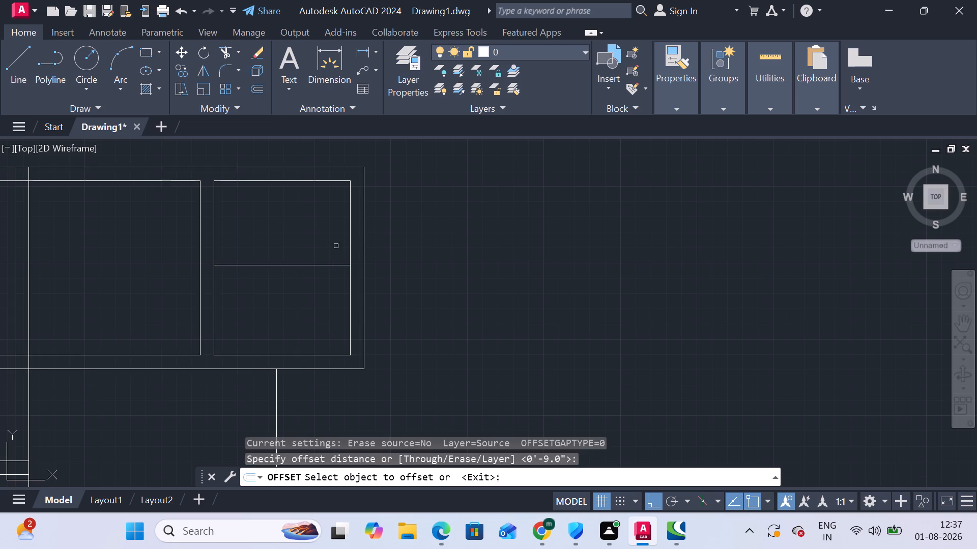
pyautogui.click(311, 263)
pyautogui.click(312, 242)
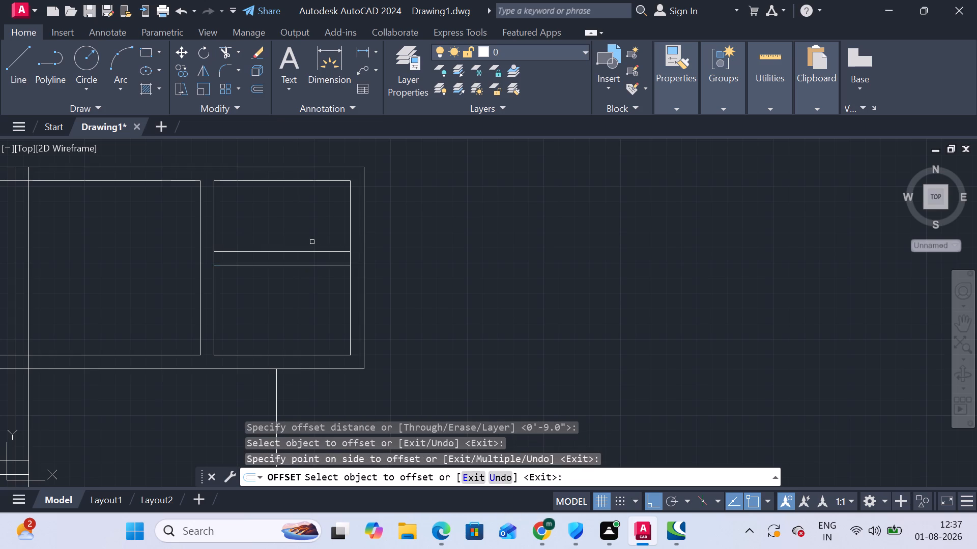
pyautogui.press('Escape')
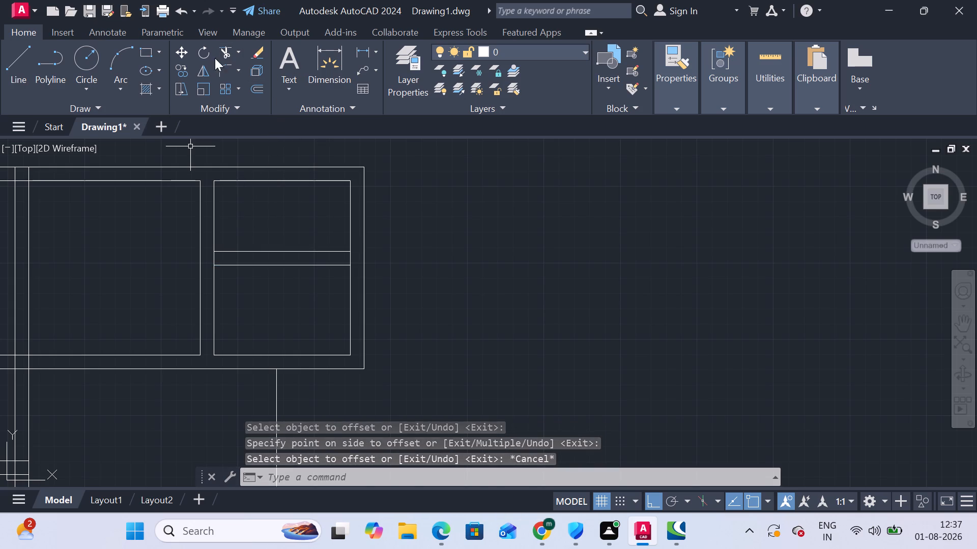
# Extend the upper-right room's side wall lines to the outer top line and trim both top wall lines between them.
pyautogui.click(223, 47)
pyautogui.click(234, 244)
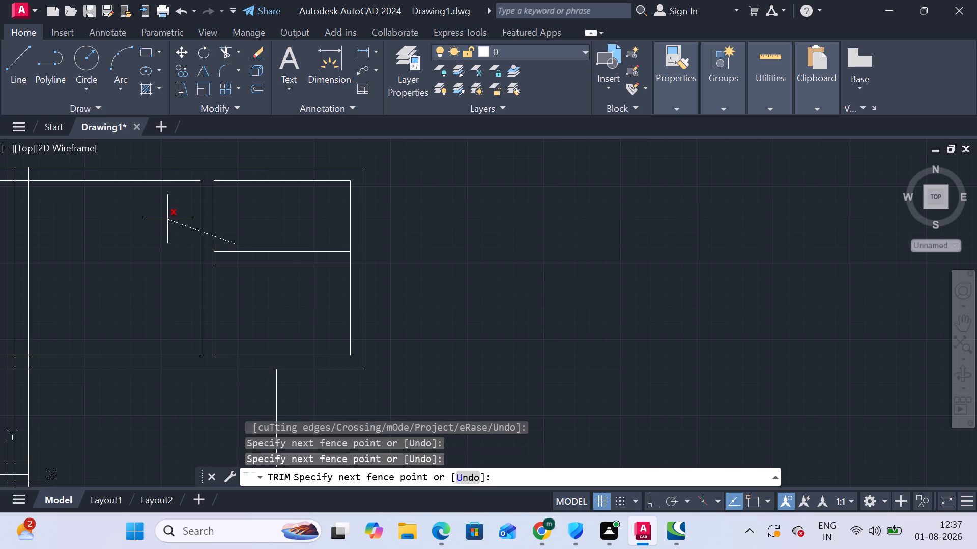
pyautogui.keyDown('shift'); pyautogui.click(171, 209); pyautogui.keyUp('shift')
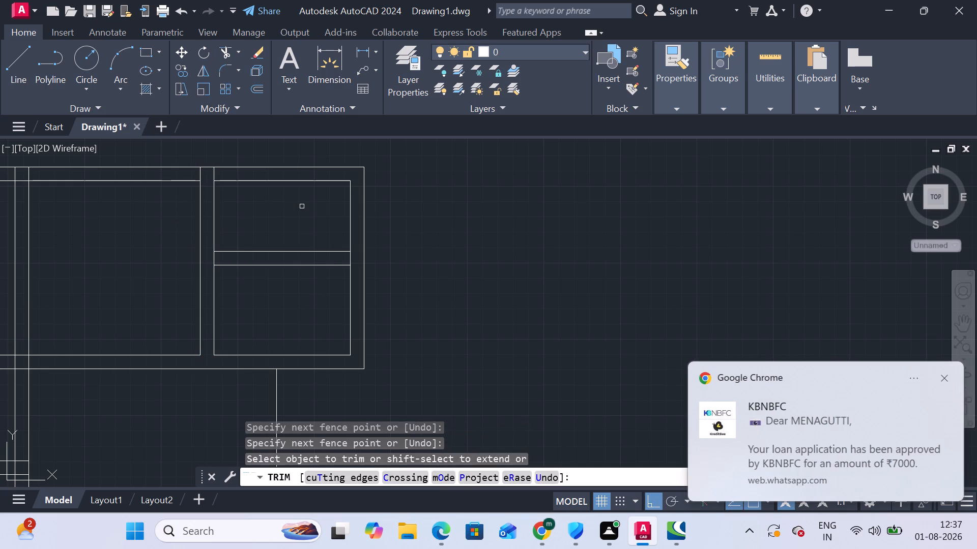
pyautogui.keyDown('shift'); pyautogui.click(302, 206); pyautogui.keyUp('shift')
pyautogui.keyDown('shift'); pyautogui.click(385, 211); pyautogui.keyUp('shift')
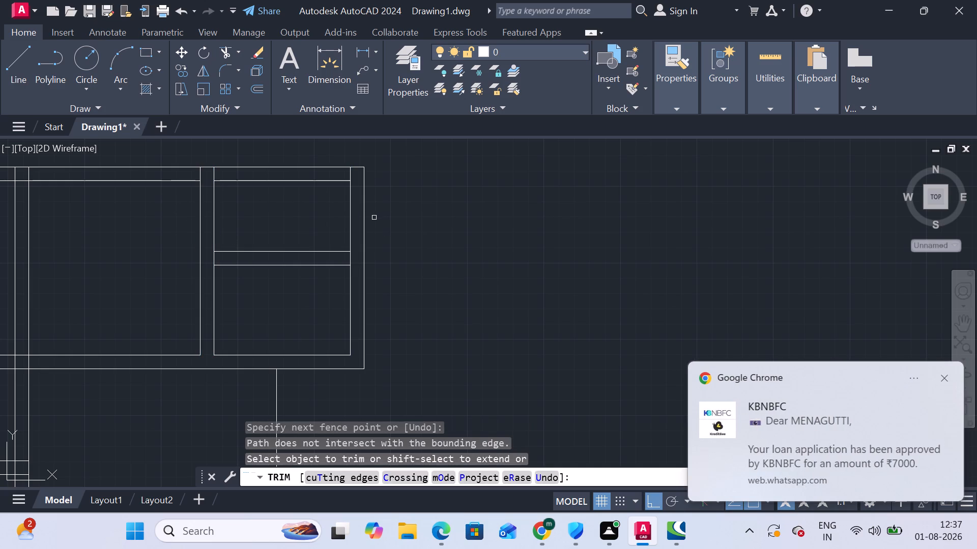
pyautogui.click(286, 194)
pyautogui.click(278, 144)
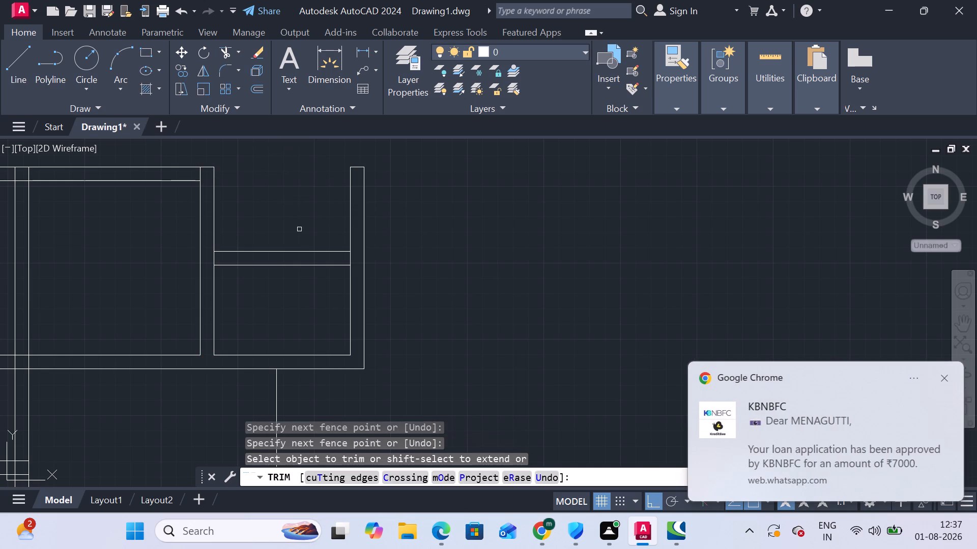
# Trim the side wall segments at both ends of the upper-right room's new 9" horizontal partition.
pyautogui.scroll(1, 215, 260)
pyautogui.click(208, 258)
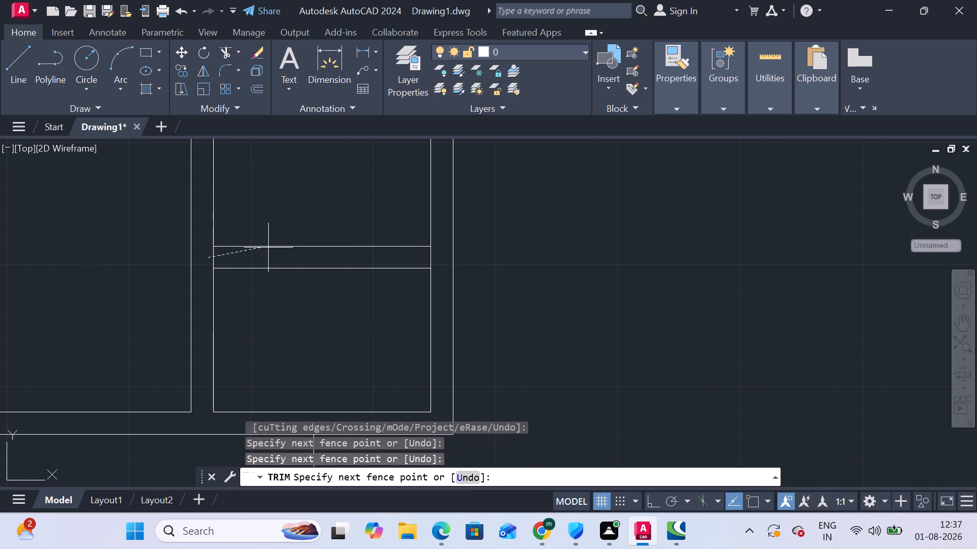
pyautogui.click(437, 262)
# Trim the leftover vertical segment in the top wall at the top-right corner of the room beside the opened space.
pyautogui.scroll(-3, 319, 299)
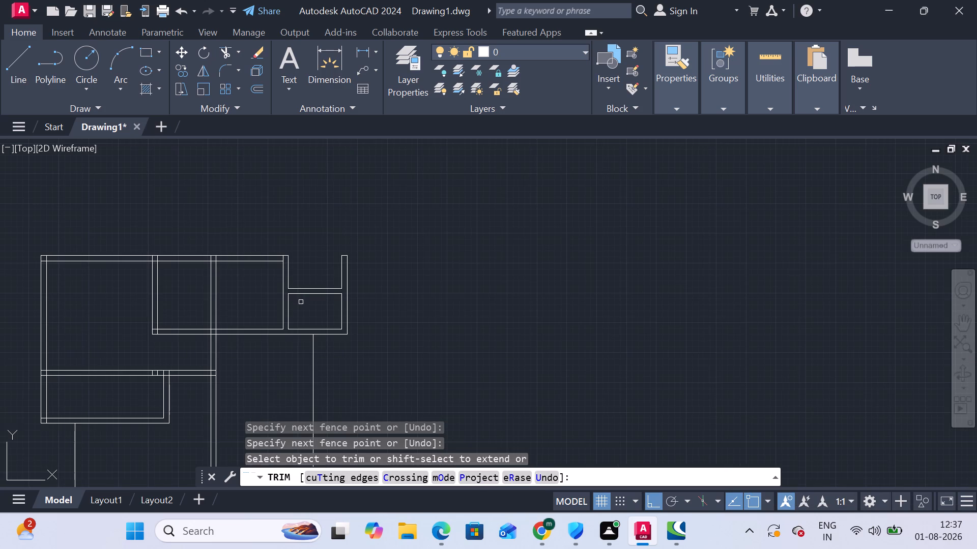
pyautogui.scroll(3, 278, 258)
pyautogui.click(289, 258)
pyautogui.click(300, 256)
# Trim all cross segments where the middle vertical wall pair crosses the upper rooms' bottom wall, opening the junction.
pyautogui.scroll(-1, 285, 286)
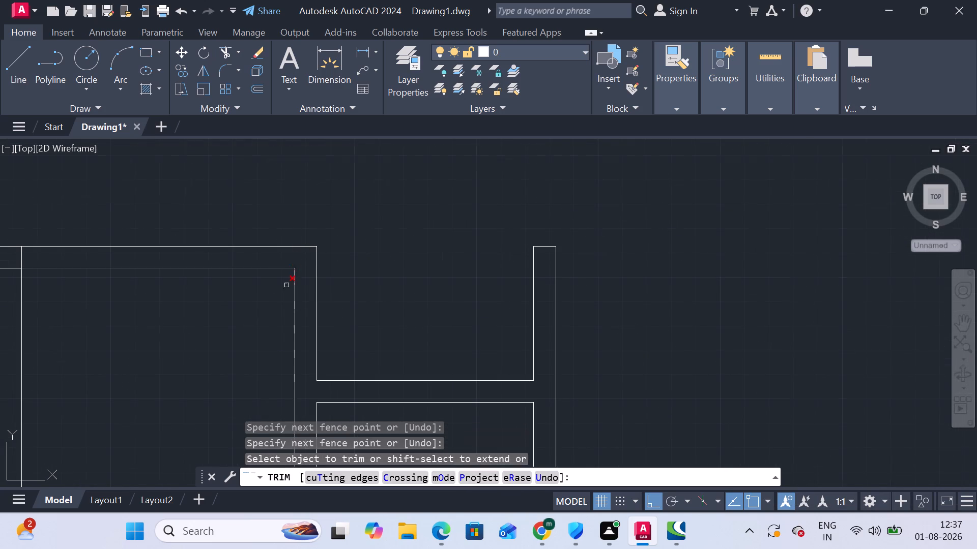
pyautogui.scroll(-2, 285, 287)
pyautogui.moveTo(246, 339); pyautogui.dragTo(318, 294, button='middle')
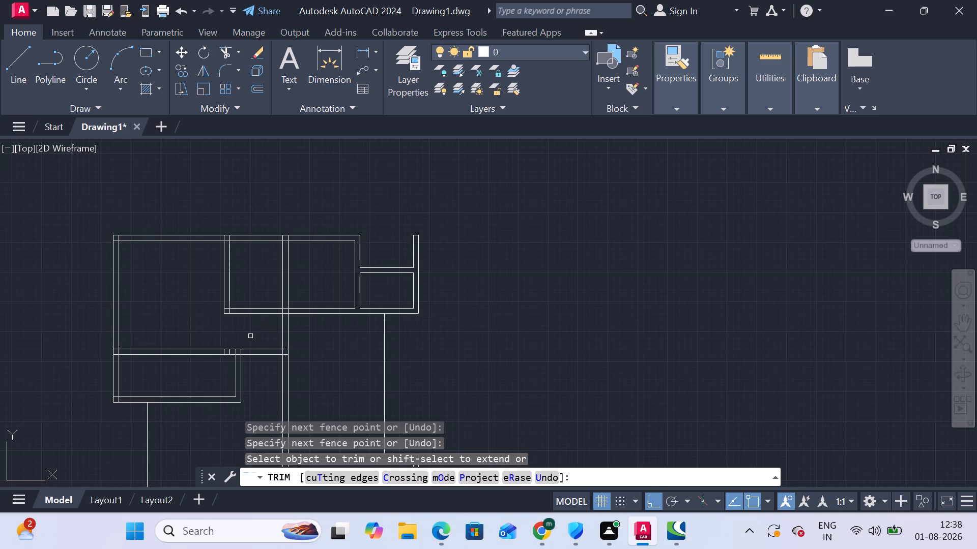
pyautogui.scroll(2, 298, 307)
pyautogui.click(275, 315)
pyautogui.click(243, 316)
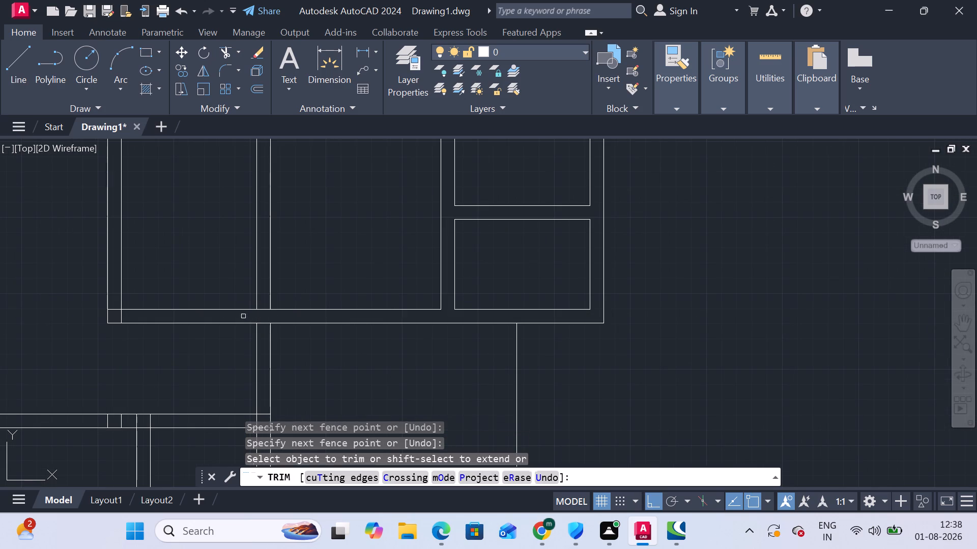
pyautogui.click(263, 302)
pyautogui.click(263, 328)
# Trim the vertical stubs and inner top wall segment where the middle vertical wall pair meets the top wall.
pyautogui.scroll(-3, 264, 275)
pyautogui.scroll(4, 264, 226)
pyautogui.moveTo(227, 315); pyautogui.dragTo(232, 315)
pyautogui.click(312, 312)
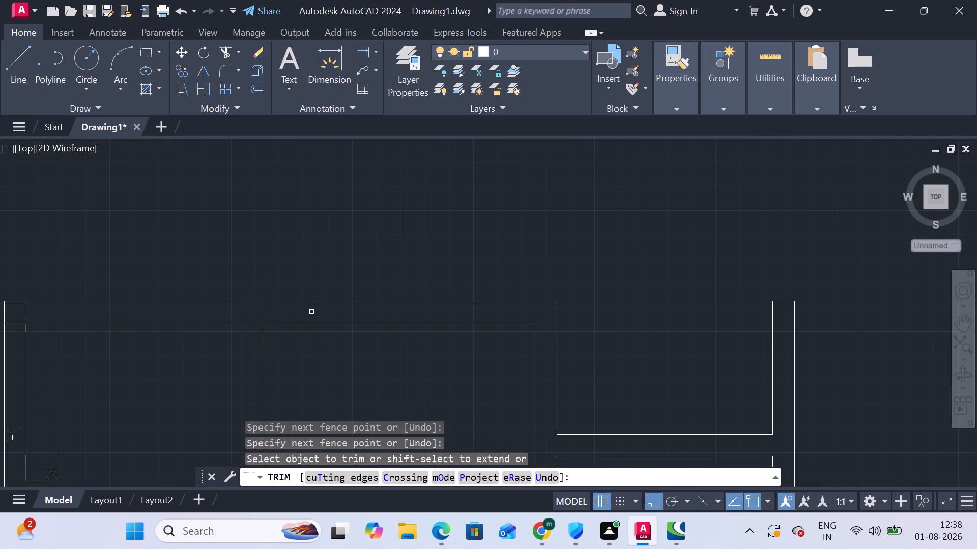
pyautogui.click(255, 319)
pyautogui.click(255, 329)
# Trim the leftover segments at the top junction and bottom corner of the small upper room's left side wall pair.
pyautogui.scroll(-2, 257, 335)
pyautogui.moveTo(256, 347); pyautogui.dragTo(294, 264, button='middle')
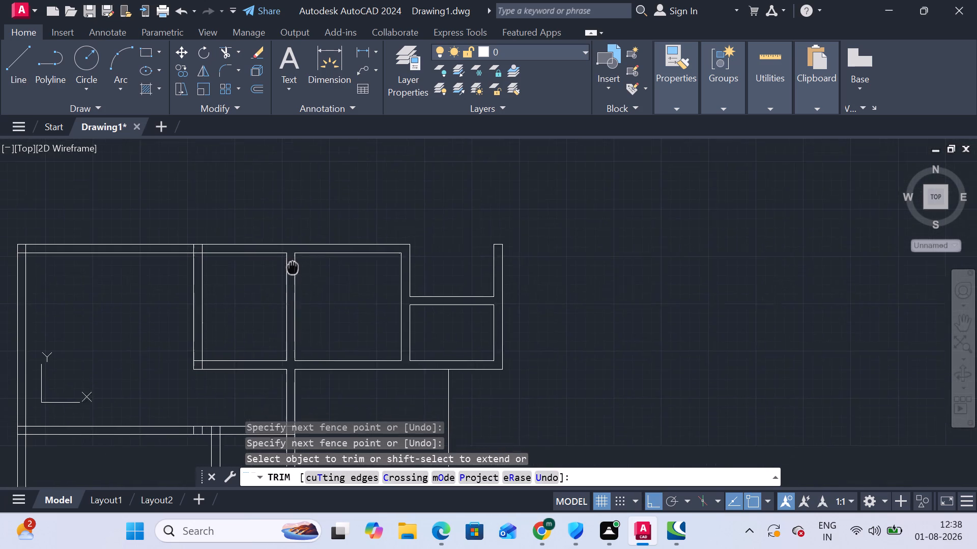
pyautogui.moveTo(294, 264); pyautogui.dragTo(294, 262, button='middle')
pyautogui.scroll(1, 192, 233)
pyautogui.click(189, 248)
pyautogui.click(233, 251)
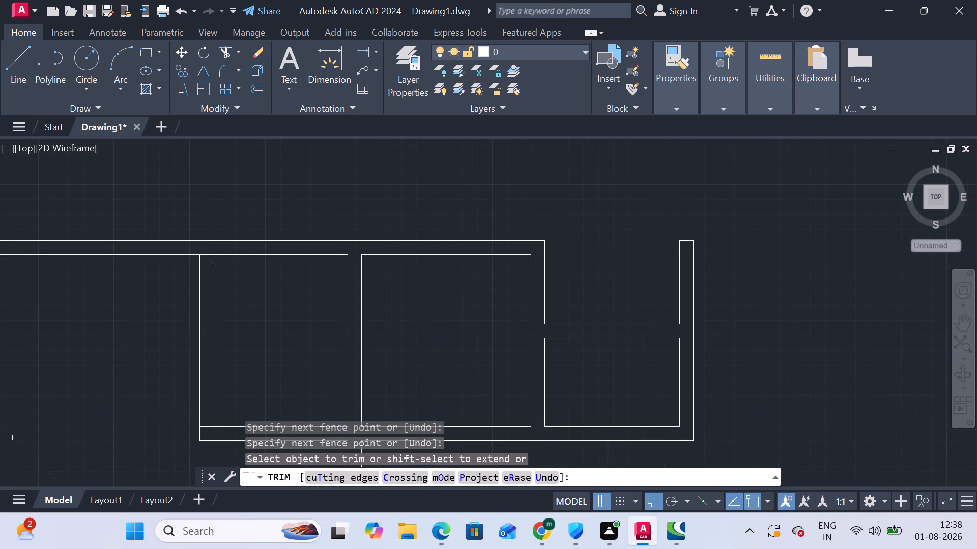
pyautogui.click(207, 251)
pyautogui.click(208, 257)
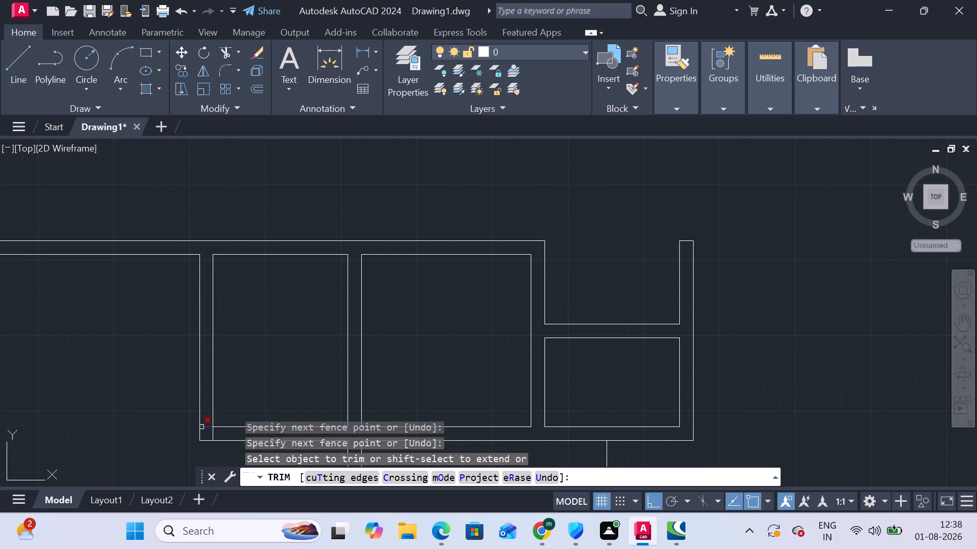
pyautogui.click(203, 427)
pyautogui.click(214, 431)
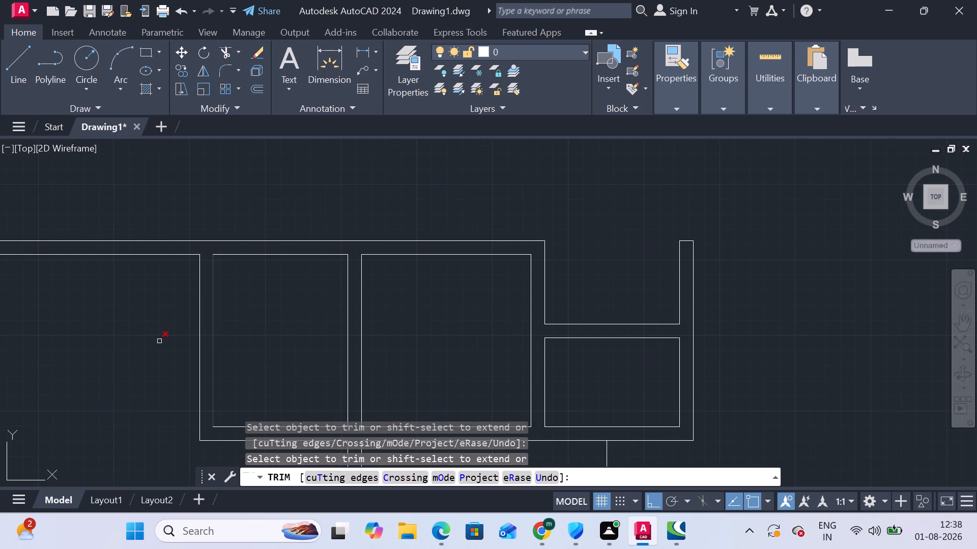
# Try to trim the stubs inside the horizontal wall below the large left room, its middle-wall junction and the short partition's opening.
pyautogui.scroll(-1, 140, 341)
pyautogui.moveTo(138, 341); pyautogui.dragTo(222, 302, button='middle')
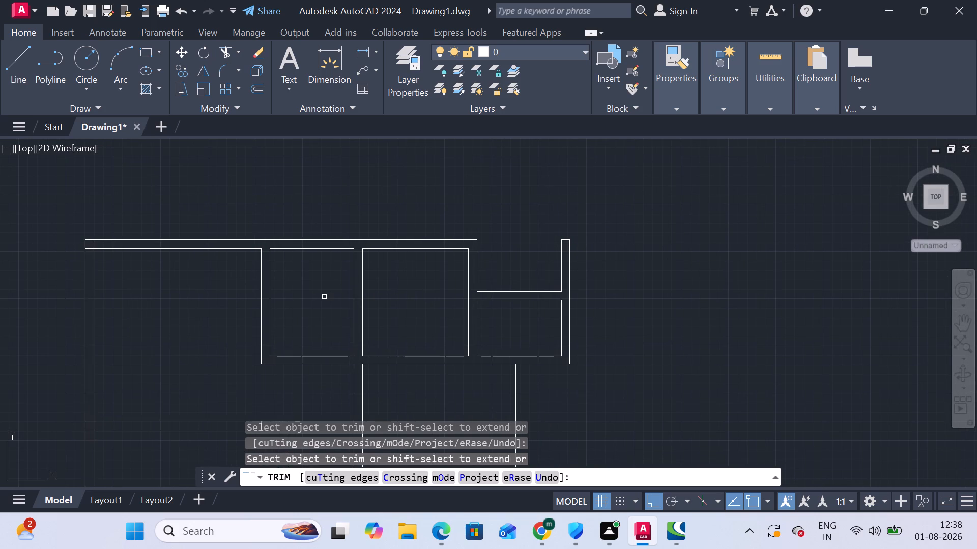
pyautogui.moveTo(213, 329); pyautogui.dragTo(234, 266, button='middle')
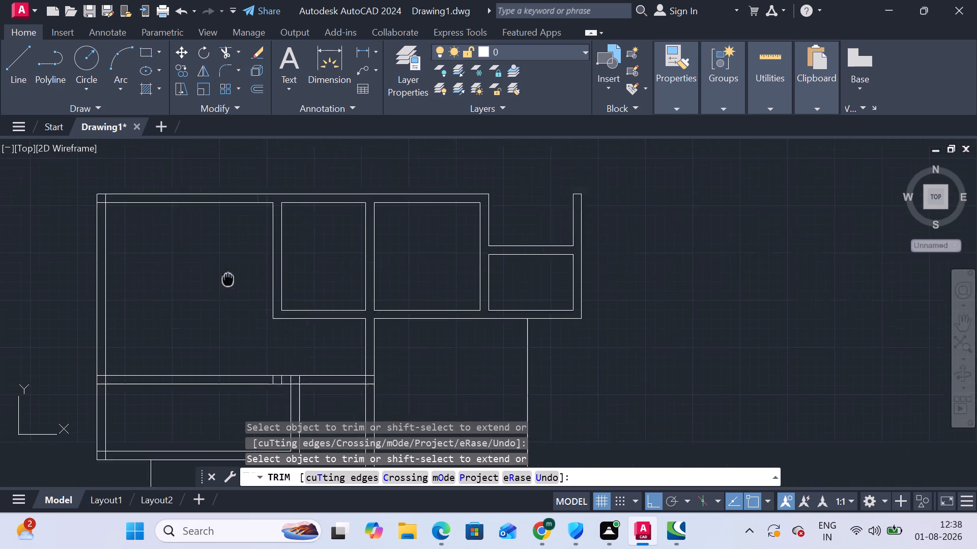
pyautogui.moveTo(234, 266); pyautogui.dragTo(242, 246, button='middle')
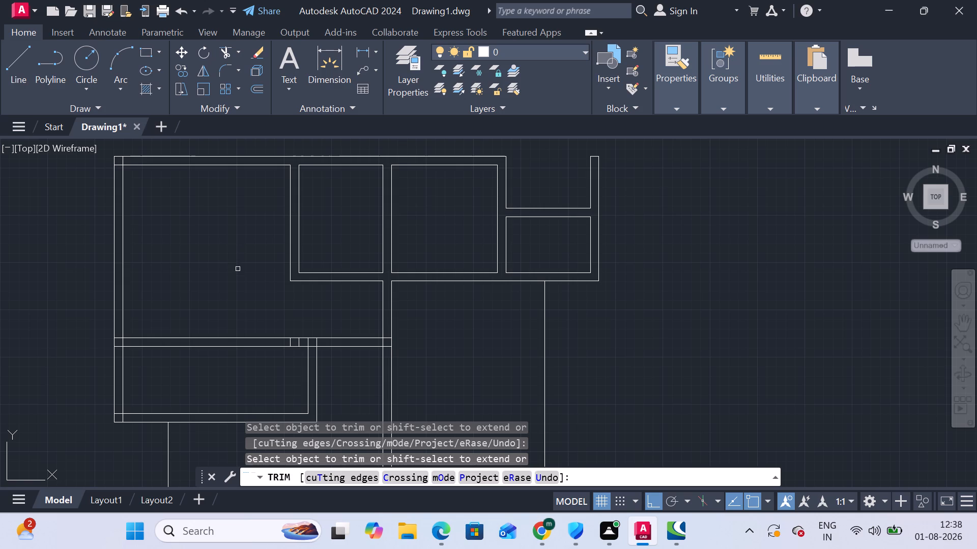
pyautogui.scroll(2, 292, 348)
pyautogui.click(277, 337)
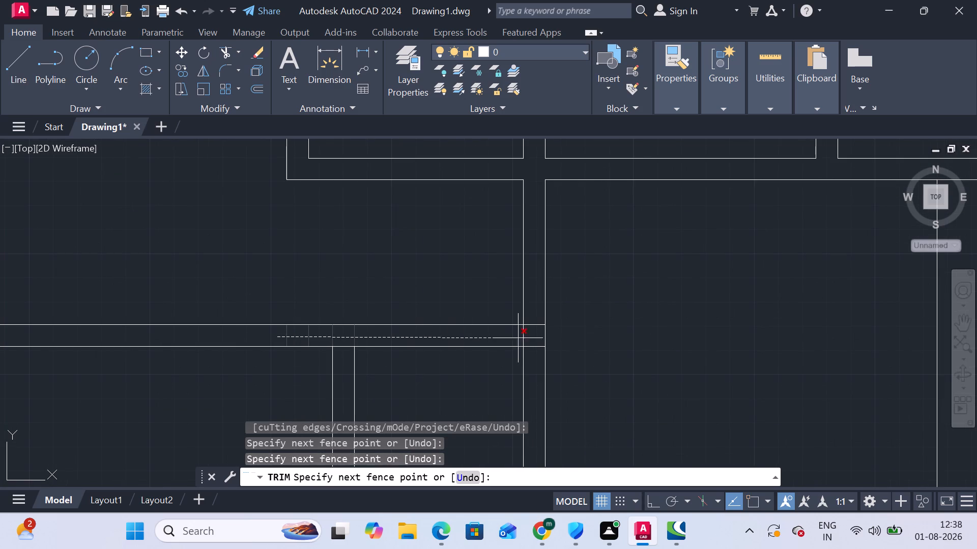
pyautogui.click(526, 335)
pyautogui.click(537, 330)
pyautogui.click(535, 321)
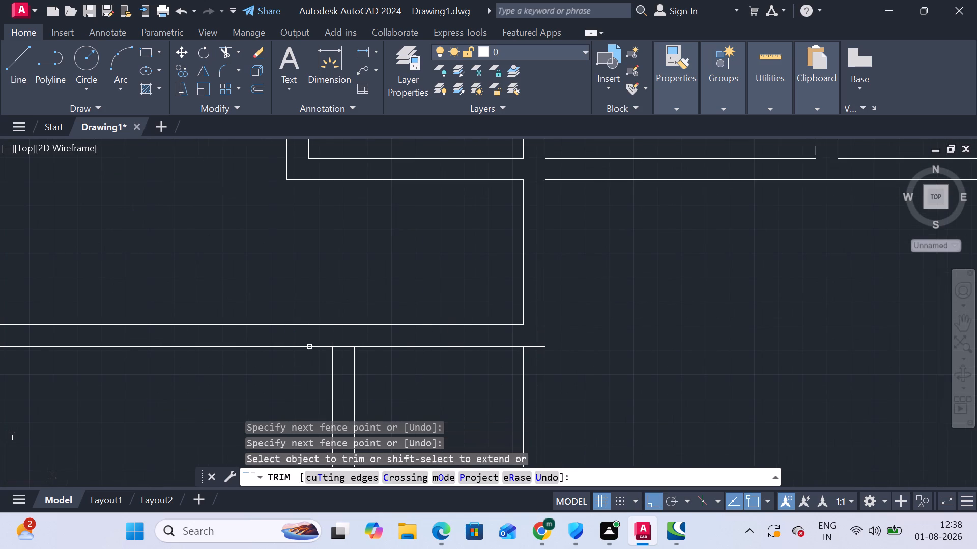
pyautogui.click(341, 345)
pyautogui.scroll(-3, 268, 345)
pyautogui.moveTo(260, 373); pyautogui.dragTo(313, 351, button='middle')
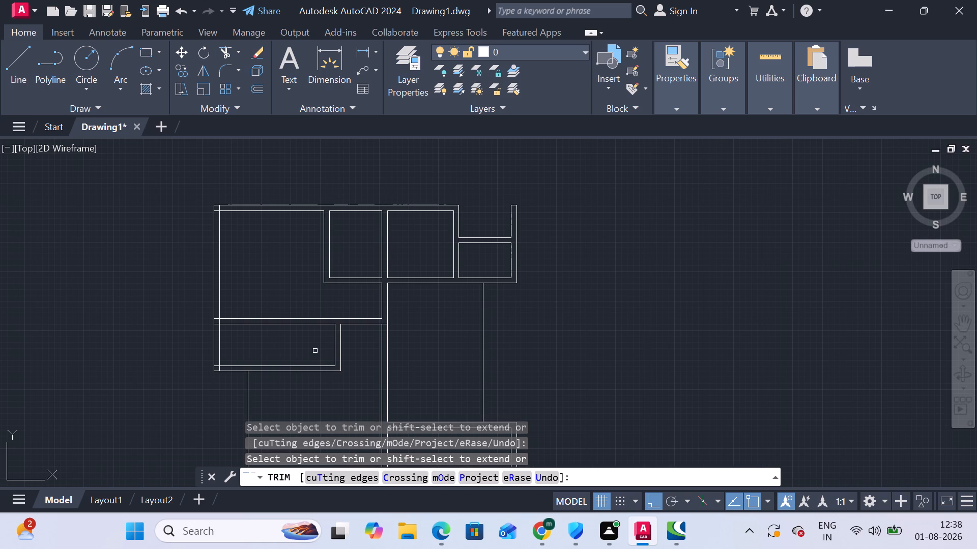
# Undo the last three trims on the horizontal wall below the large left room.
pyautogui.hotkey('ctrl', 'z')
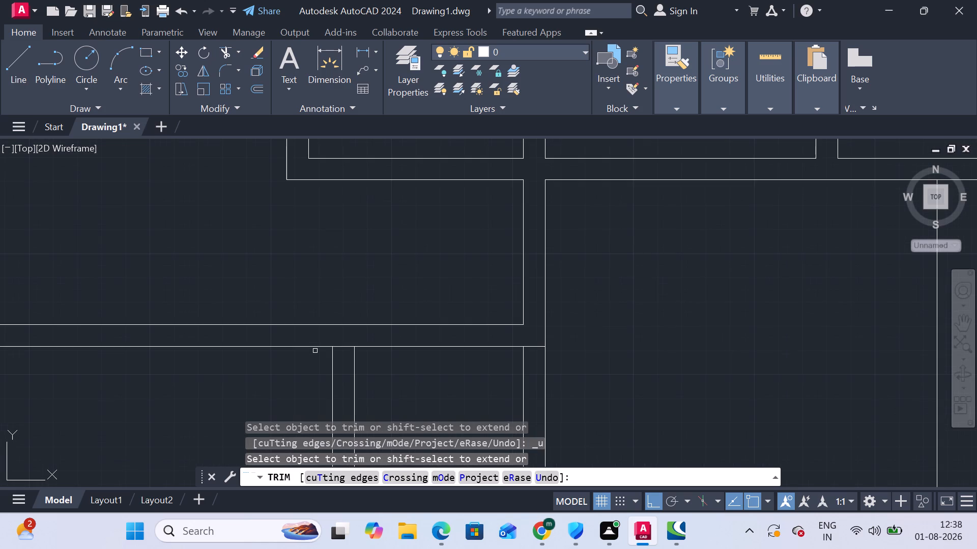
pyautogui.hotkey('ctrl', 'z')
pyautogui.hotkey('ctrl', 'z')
# Trim away the short vertical wall pair below the large left room's bottom wall.
pyautogui.scroll(-2, 335, 356)
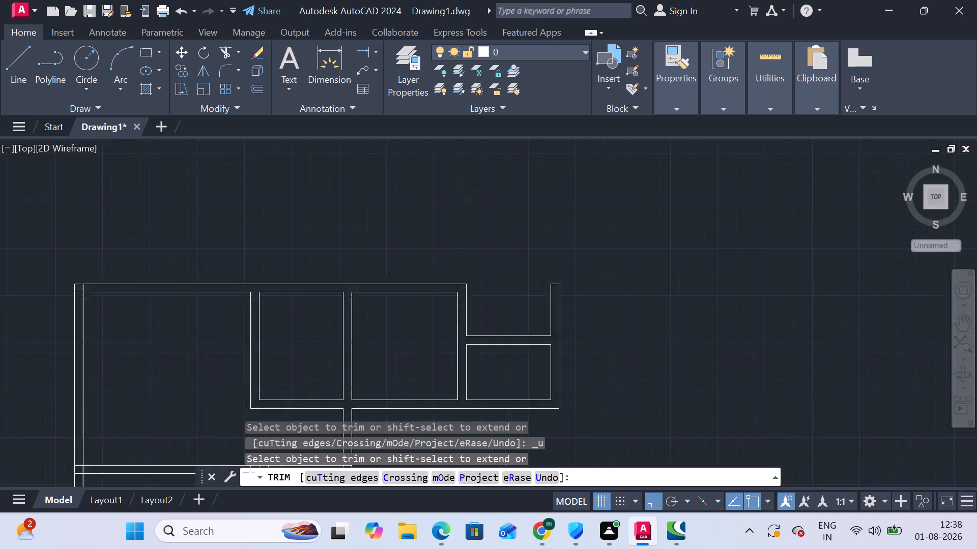
pyautogui.scroll(-1, 335, 356)
pyautogui.moveTo(330, 353); pyautogui.dragTo(339, 292, button='middle')
pyautogui.scroll(4, 324, 348)
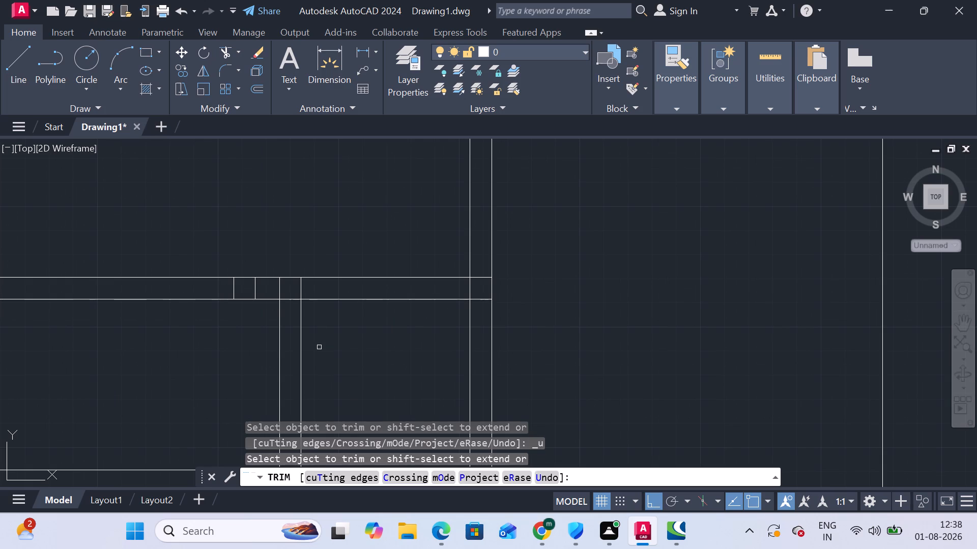
pyautogui.click(320, 347)
pyautogui.click(201, 340)
# Trim all stubs inside the large left room's bottom wall and the crossing segments at its middle-wall junction.
pyautogui.scroll(-2, 238, 342)
pyautogui.moveTo(237, 342); pyautogui.dragTo(243, 296, button='middle')
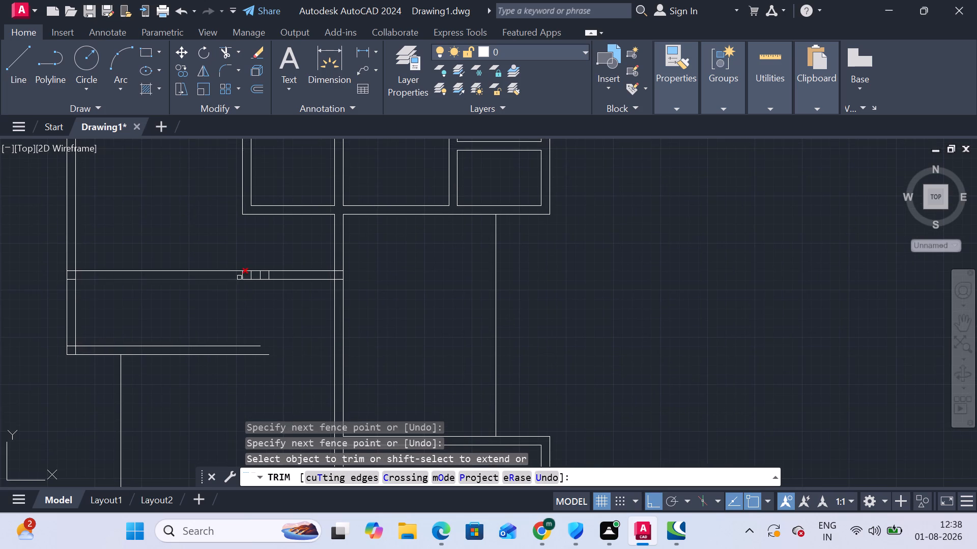
pyautogui.scroll(3, 238, 278)
pyautogui.moveTo(236, 271); pyautogui.dragTo(241, 271)
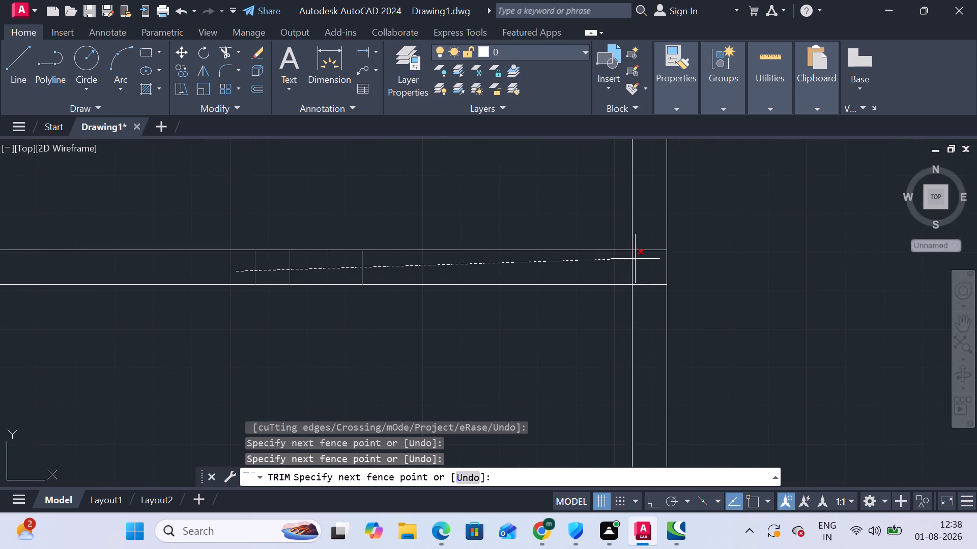
pyautogui.click(639, 262)
pyautogui.click(641, 254)
pyautogui.click(642, 243)
# Trim the crossing segments where the large left room's bottom wall meets the left outer wall.
pyautogui.scroll(-3, 174, 324)
pyautogui.moveTo(179, 335); pyautogui.dragTo(282, 310, button='middle')
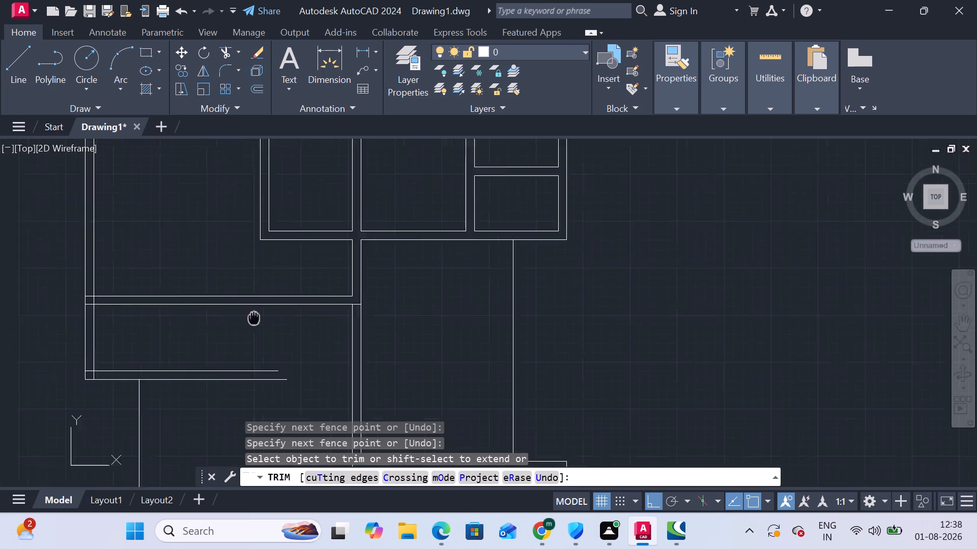
pyautogui.moveTo(282, 310); pyautogui.dragTo(296, 300, button='middle')
pyautogui.scroll(3, 150, 272)
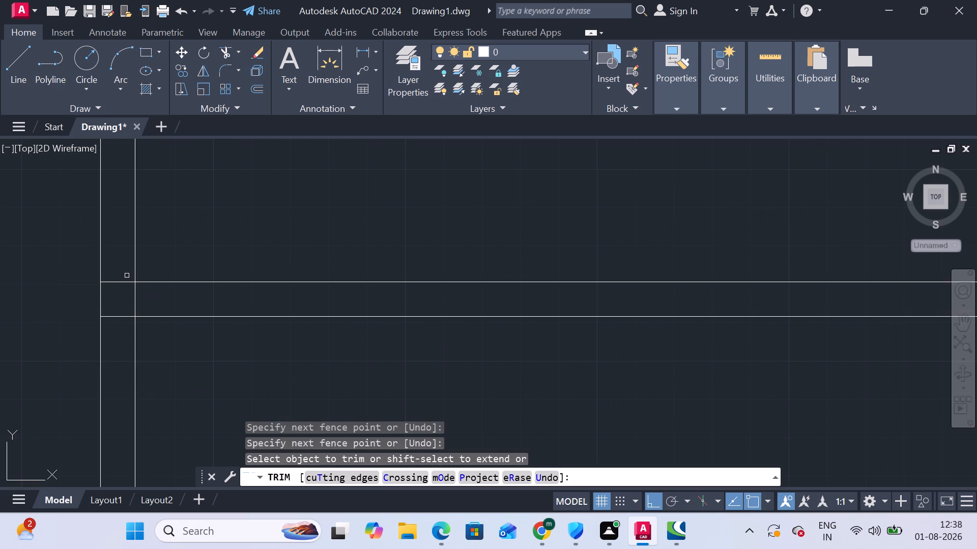
pyautogui.click(123, 274)
pyautogui.click(117, 336)
pyautogui.scroll(-3, 139, 310)
pyautogui.scroll(4, 138, 307)
pyautogui.click(138, 308)
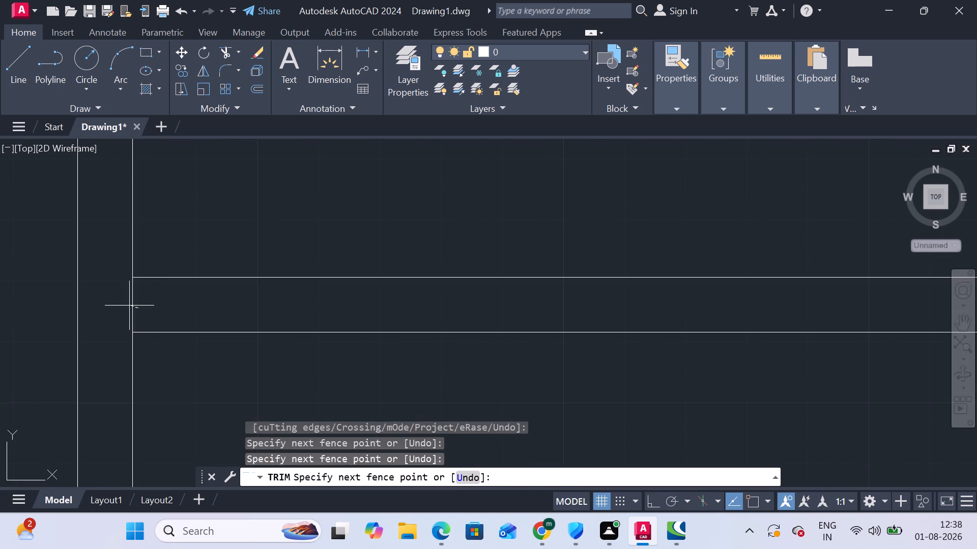
pyautogui.click(127, 304)
# Trim the overlapping inner line segments at the top-left corner of the outer walls.
pyautogui.scroll(-3, 133, 304)
pyautogui.moveTo(148, 269); pyautogui.dragTo(192, 456, button='middle')
pyautogui.scroll(-1, 192, 456)
pyautogui.scroll(3, 177, 299)
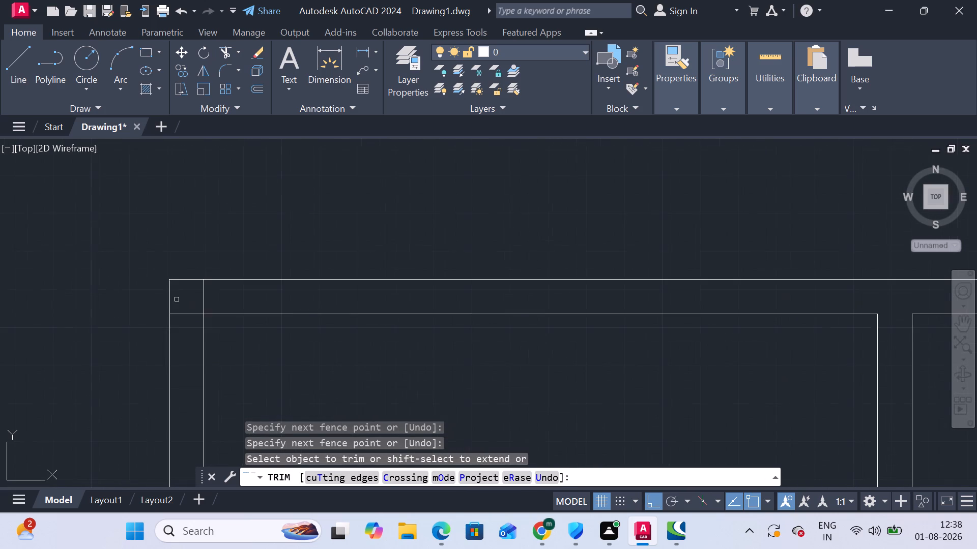
pyautogui.click(188, 295)
pyautogui.click(208, 298)
pyautogui.click(185, 302)
pyautogui.click(177, 334)
# Trim the overlapping inner line segments at the bottom-left corner of the space below the large left room.
pyautogui.scroll(-3, 189, 338)
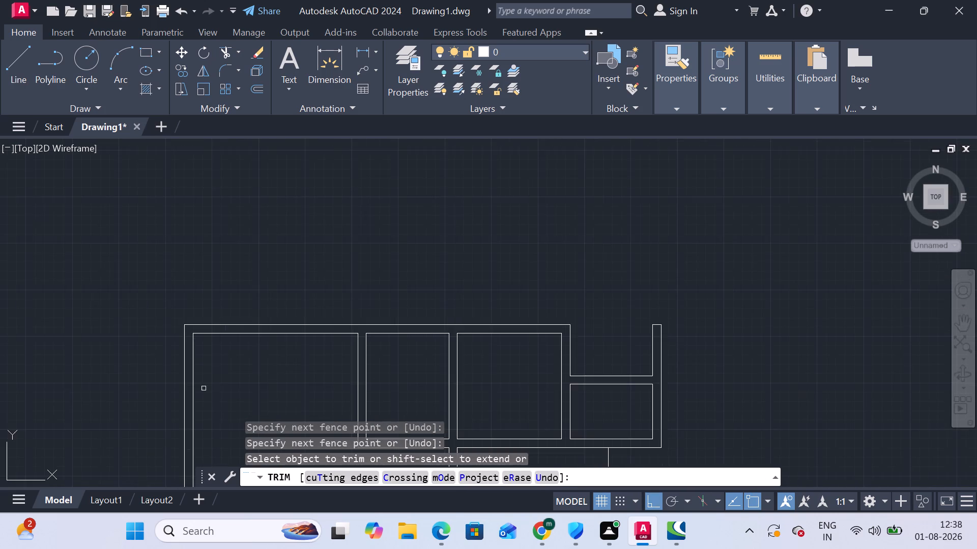
pyautogui.moveTo(204, 386); pyautogui.dragTo(220, 266, button='middle')
pyautogui.scroll(-2, 224, 418)
pyautogui.moveTo(221, 413); pyautogui.dragTo(237, 283, button='middle')
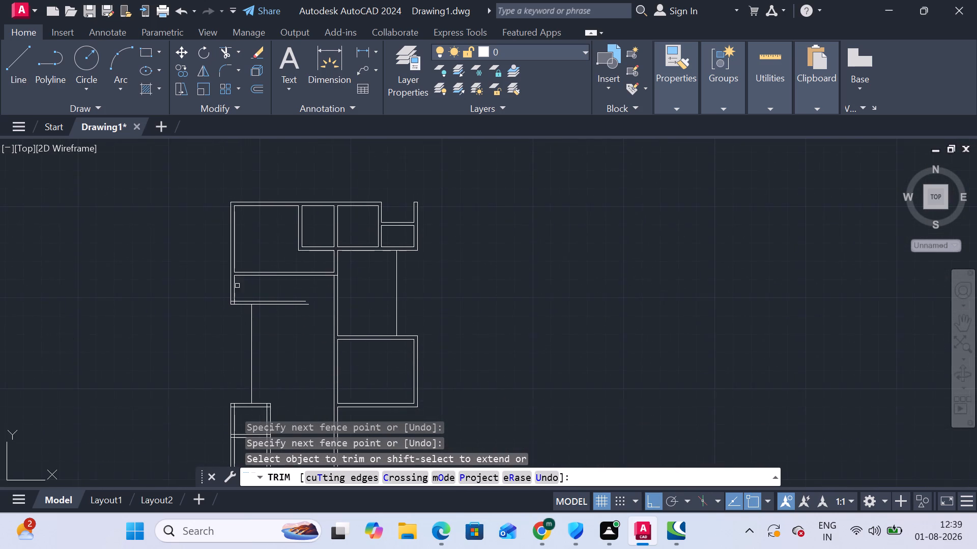
pyautogui.scroll(3, 237, 315)
pyautogui.click(213, 257)
pyautogui.click(213, 267)
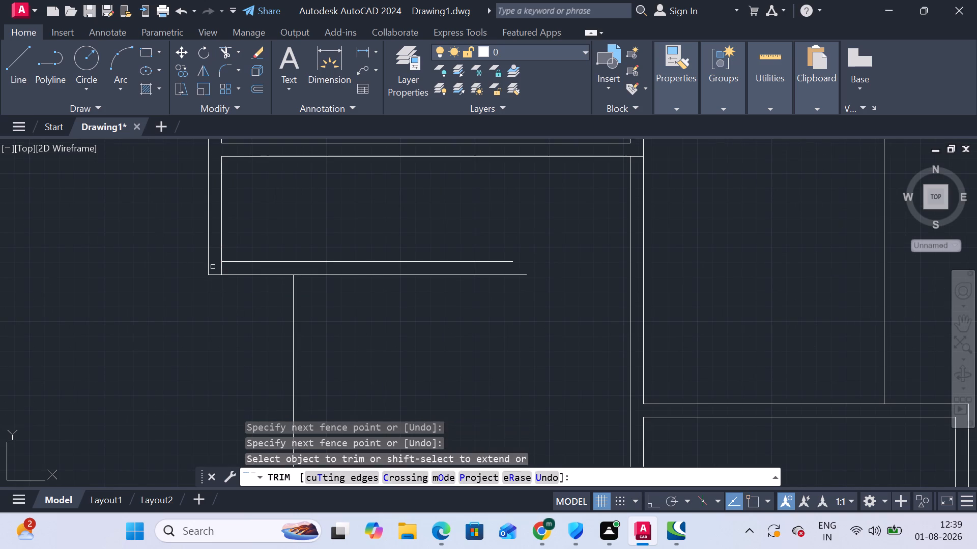
pyautogui.moveTo(217, 267); pyautogui.dragTo(222, 267)
pyautogui.click(231, 267)
pyautogui.scroll(-1, 244, 317)
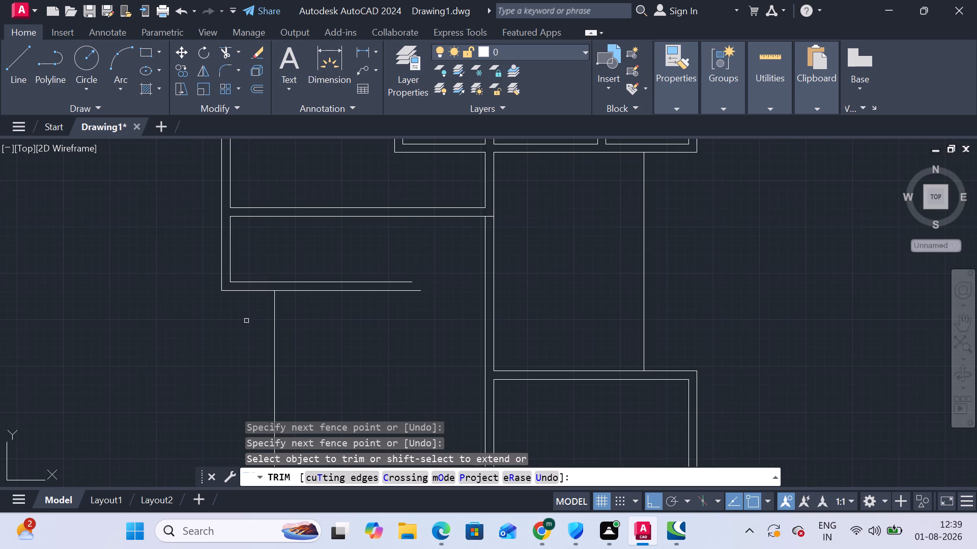
pyautogui.scroll(-2, 236, 313)
pyautogui.scroll(2, 292, 321)
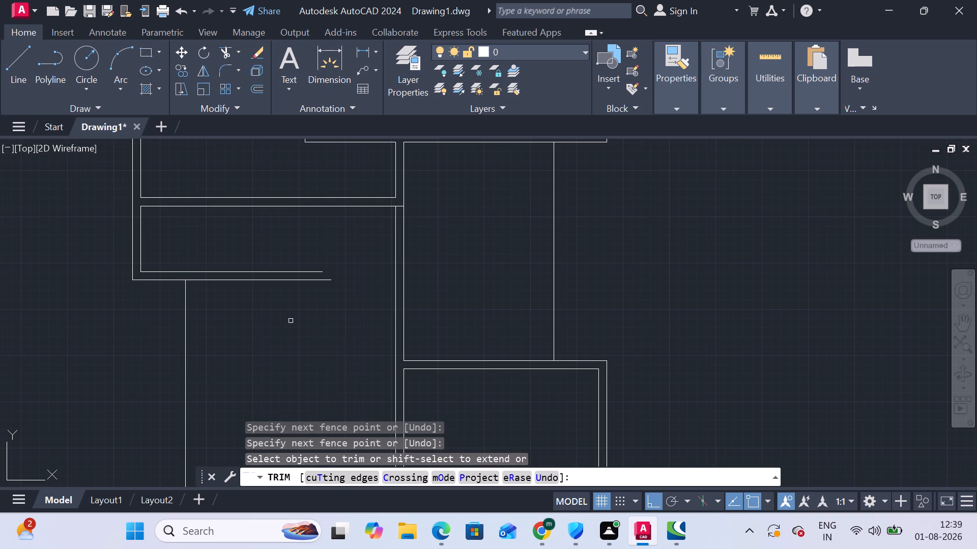
pyautogui.press('Escape')
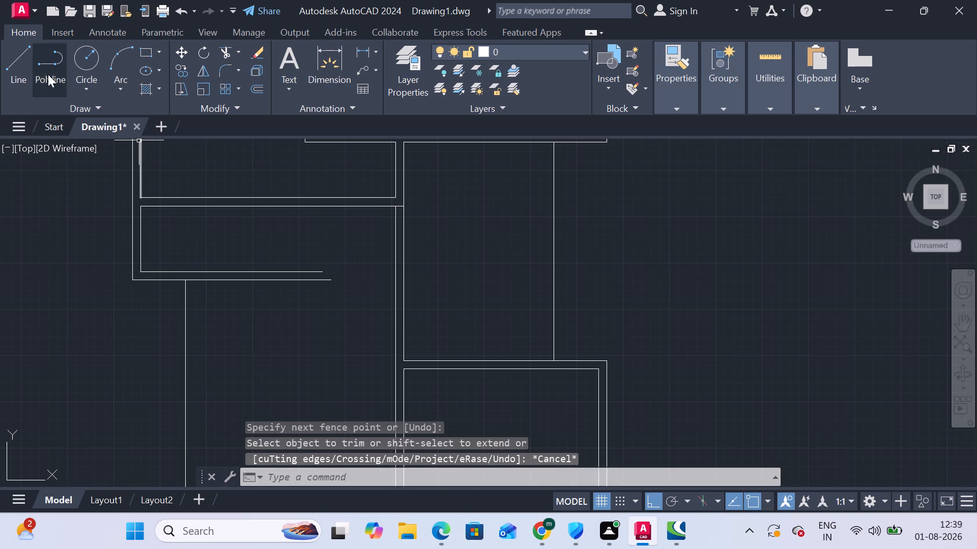
# Draw a vertical line up from the lower line's free end to cap the open-ended wall below the large left room.
pyautogui.click(31, 52)
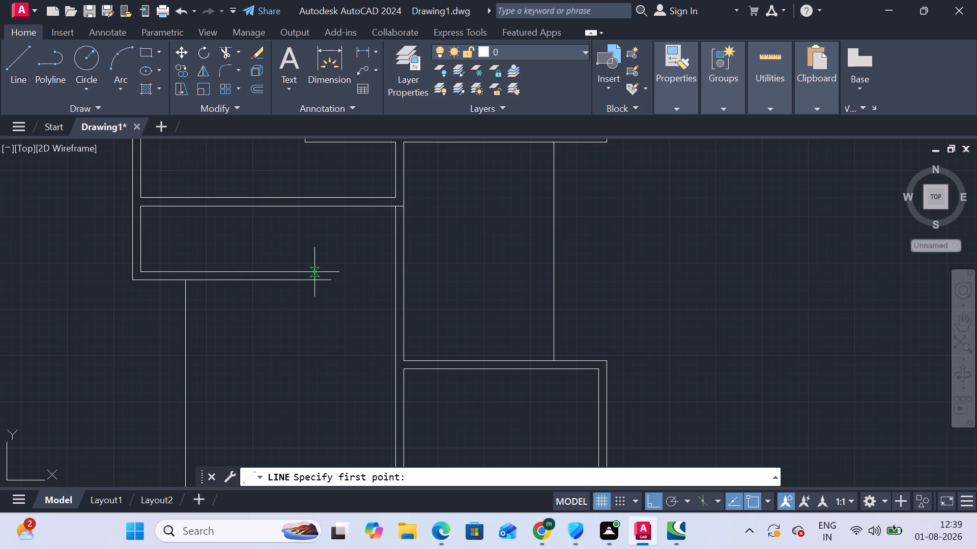
pyautogui.scroll(3, 310, 277)
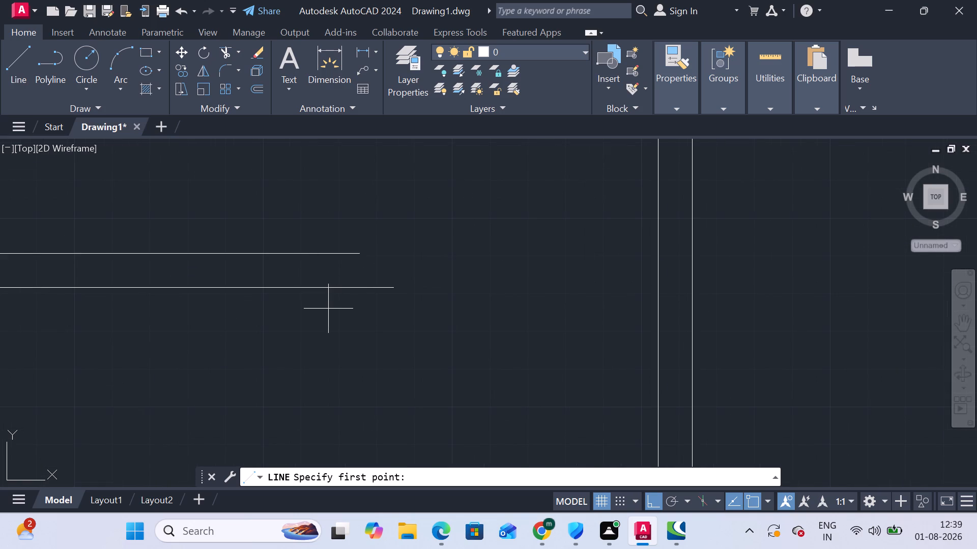
pyautogui.click(397, 282)
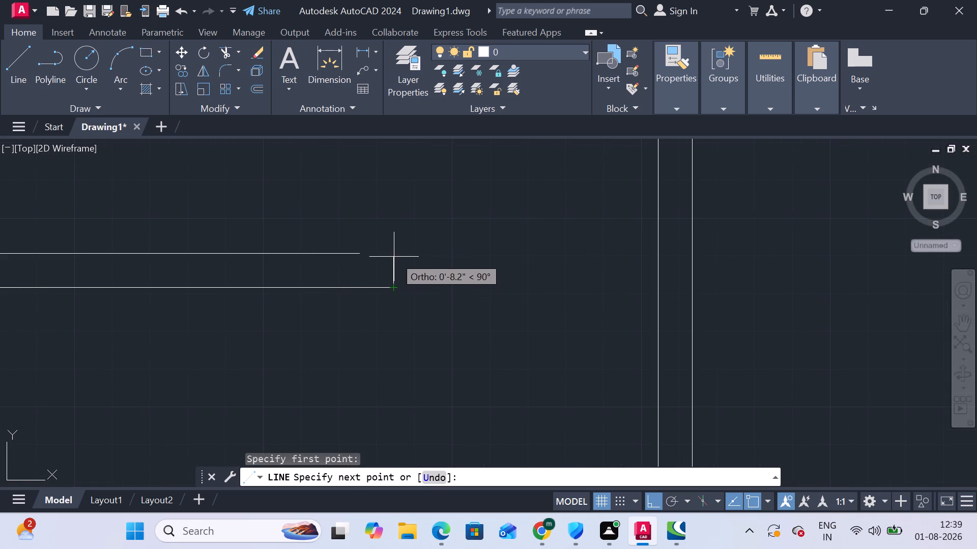
pyautogui.click(397, 251)
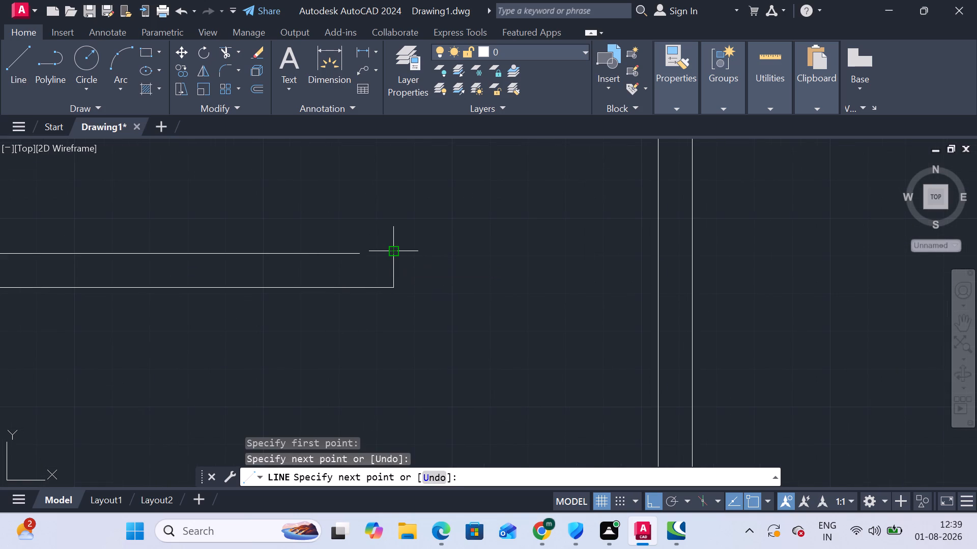
pyautogui.press('Escape')
# Extend the open-ended wall's upper line to the new end cap and trim the cap's overshoot above it.
pyautogui.click(222, 54)
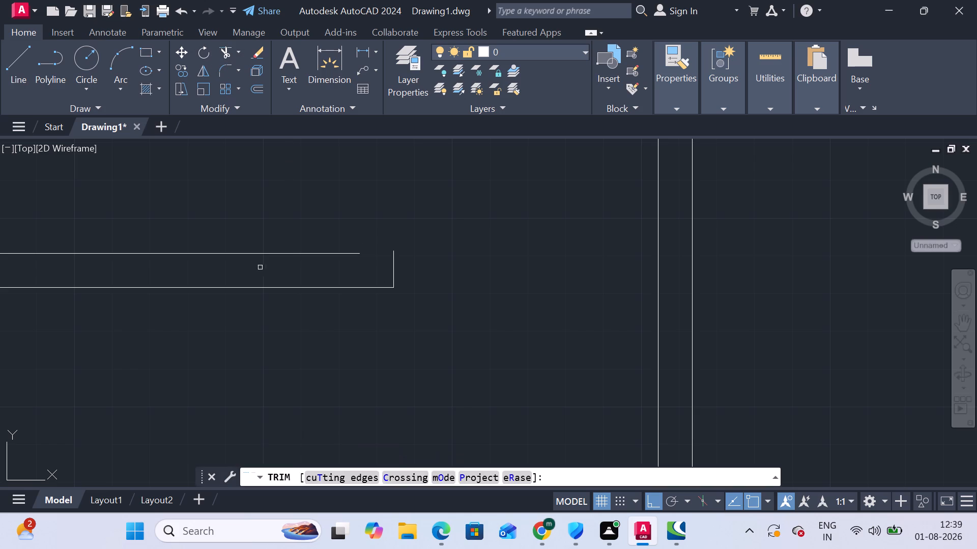
pyautogui.click(264, 270)
pyautogui.keyDown('shift'); pyautogui.click(269, 234); pyautogui.keyUp('shift')
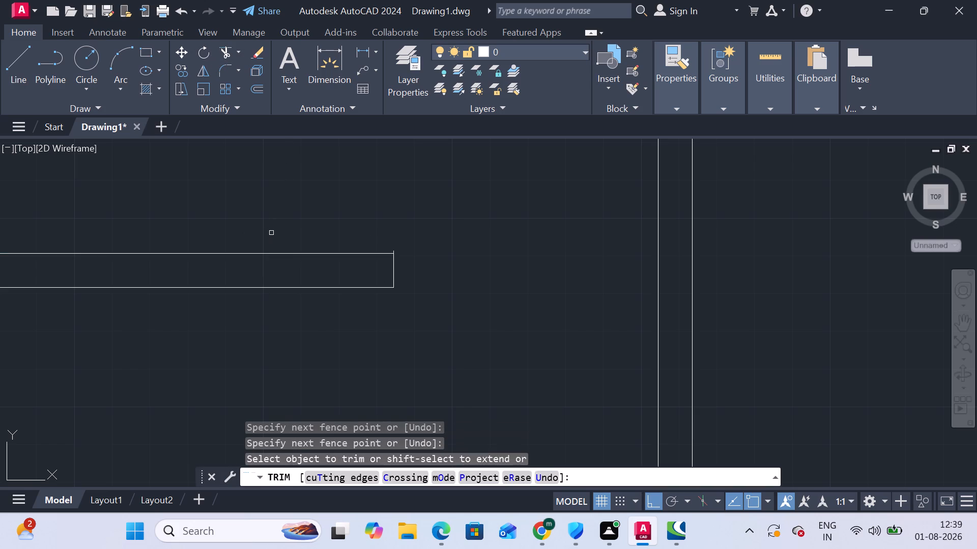
pyautogui.scroll(4, 400, 253)
pyautogui.click(349, 245)
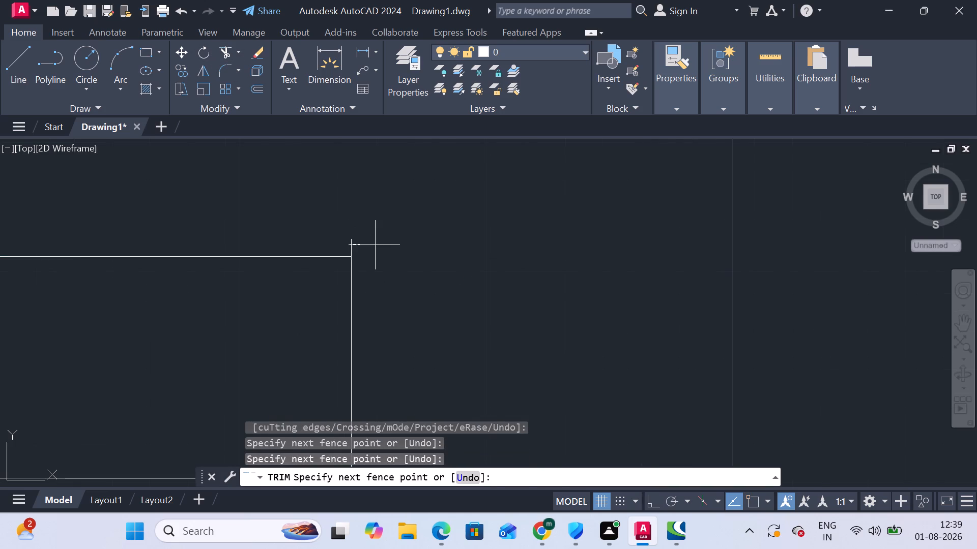
pyautogui.click(368, 245)
pyautogui.scroll(-4, 373, 257)
pyautogui.scroll(-2, 425, 320)
pyautogui.press('Escape')
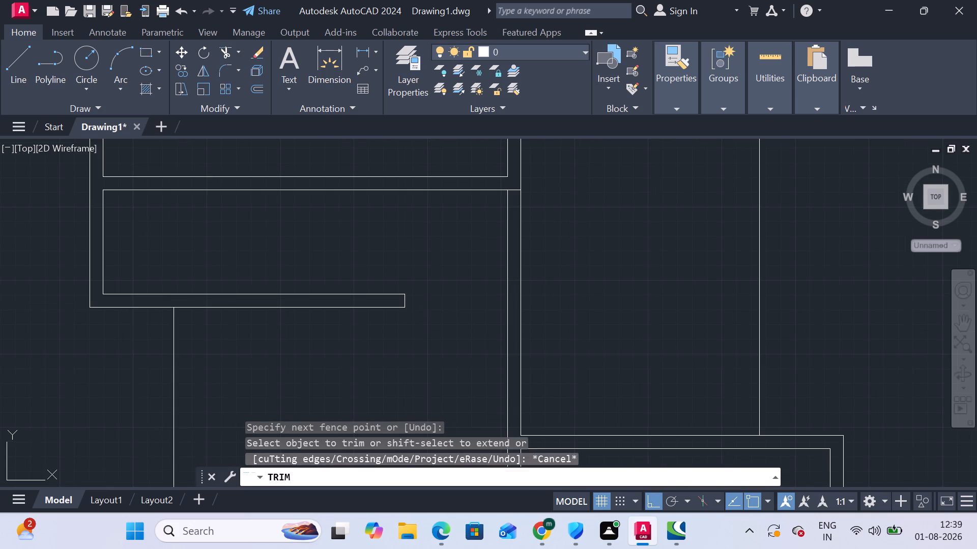
pyautogui.scroll(-2, 428, 323)
pyautogui.moveTo(421, 323); pyautogui.dragTo(443, 217, button='middle')
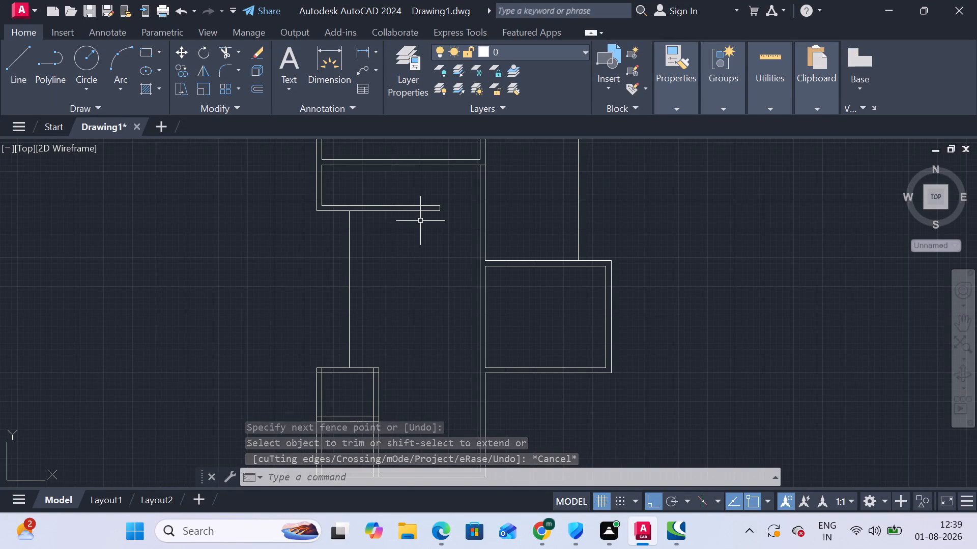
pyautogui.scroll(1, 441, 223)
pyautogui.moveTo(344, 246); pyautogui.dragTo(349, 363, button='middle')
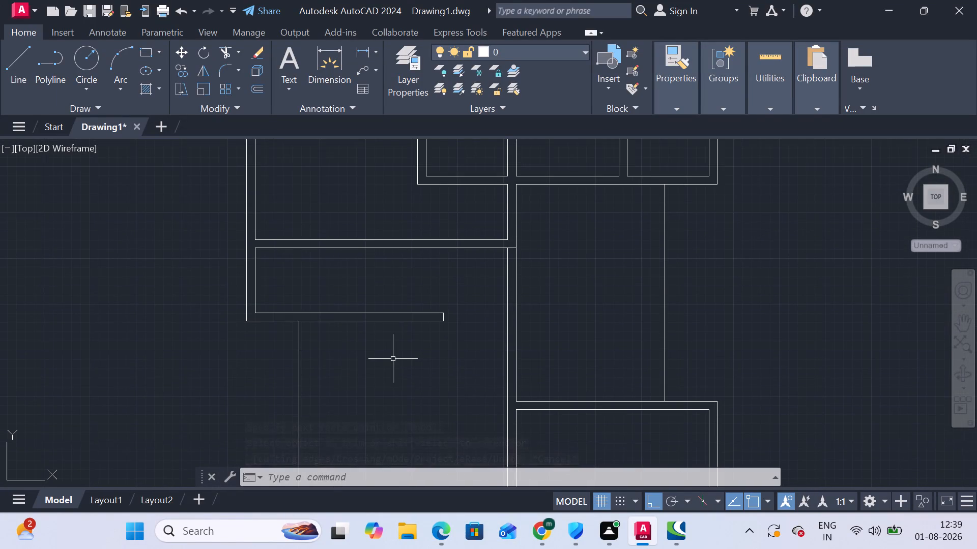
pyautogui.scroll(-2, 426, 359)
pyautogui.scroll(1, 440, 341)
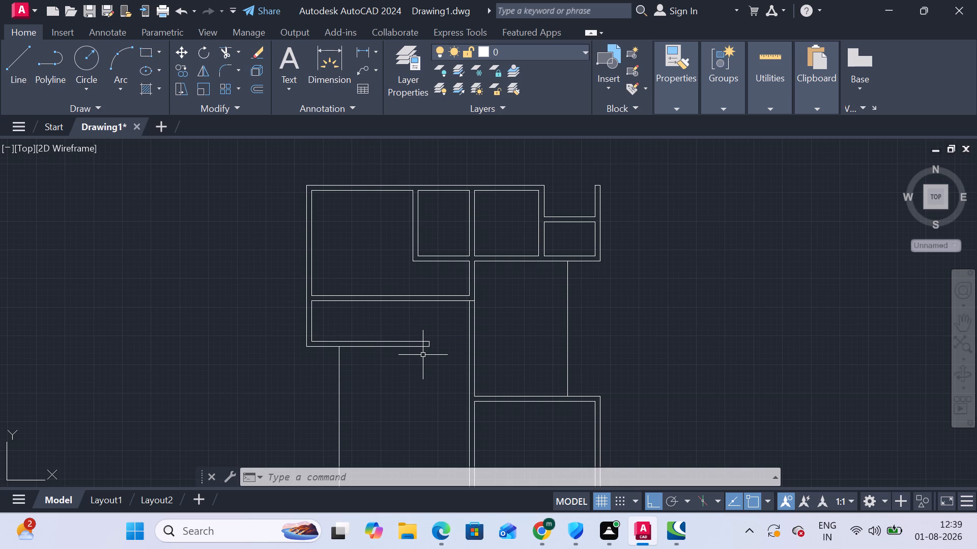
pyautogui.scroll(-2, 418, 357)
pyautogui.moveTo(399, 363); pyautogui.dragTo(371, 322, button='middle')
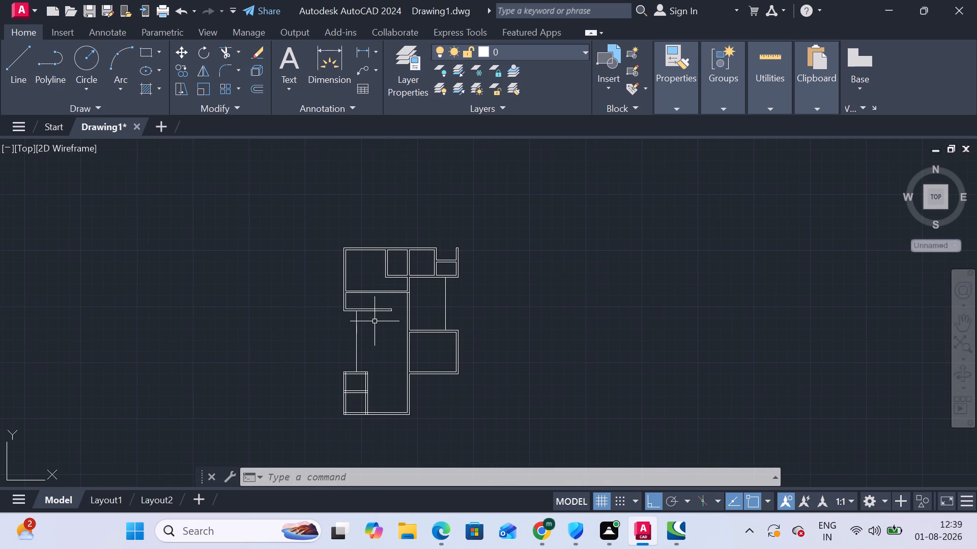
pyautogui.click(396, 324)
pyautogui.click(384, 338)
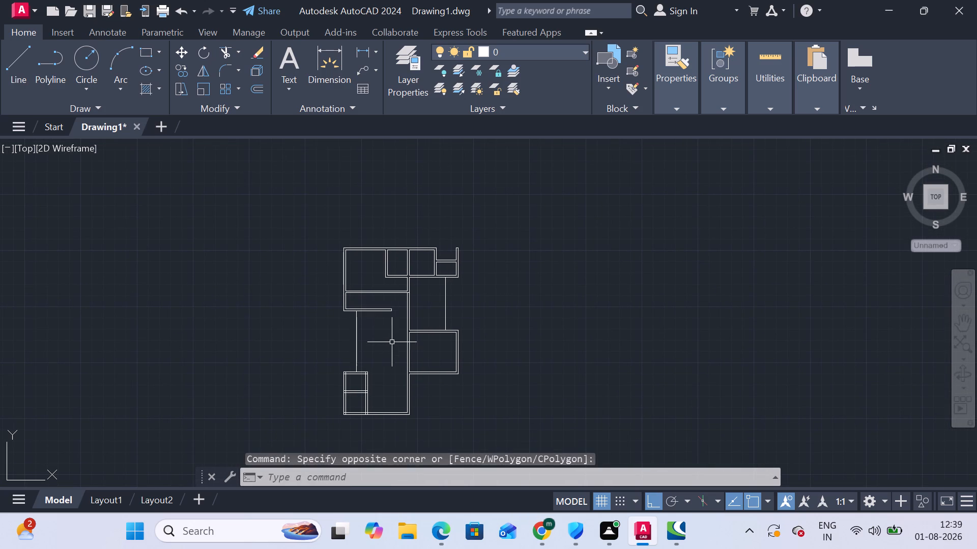
# Draw a horizontal line from 14'9" above the lower end of the left single vertical line across to the central wall.
pyautogui.scroll(4, 359, 376)
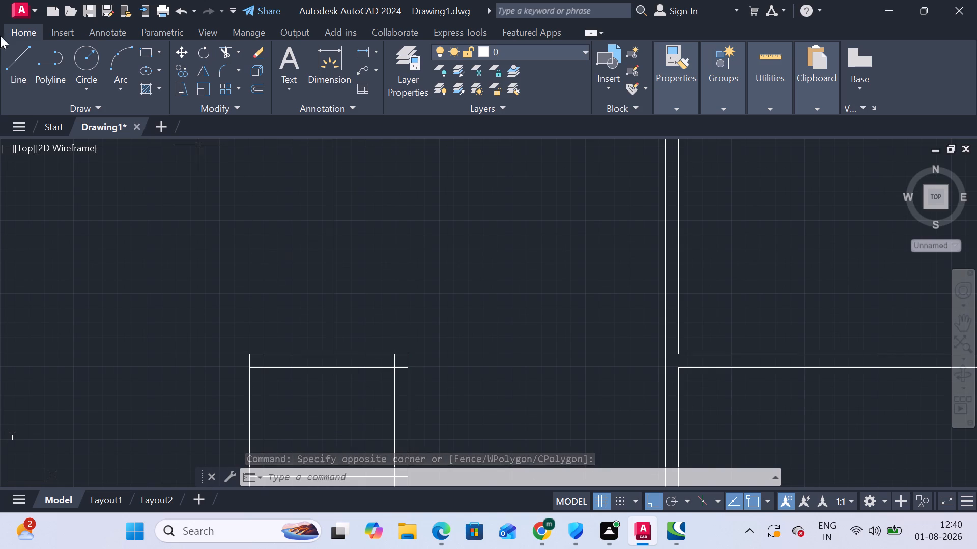
pyautogui.click(18, 51)
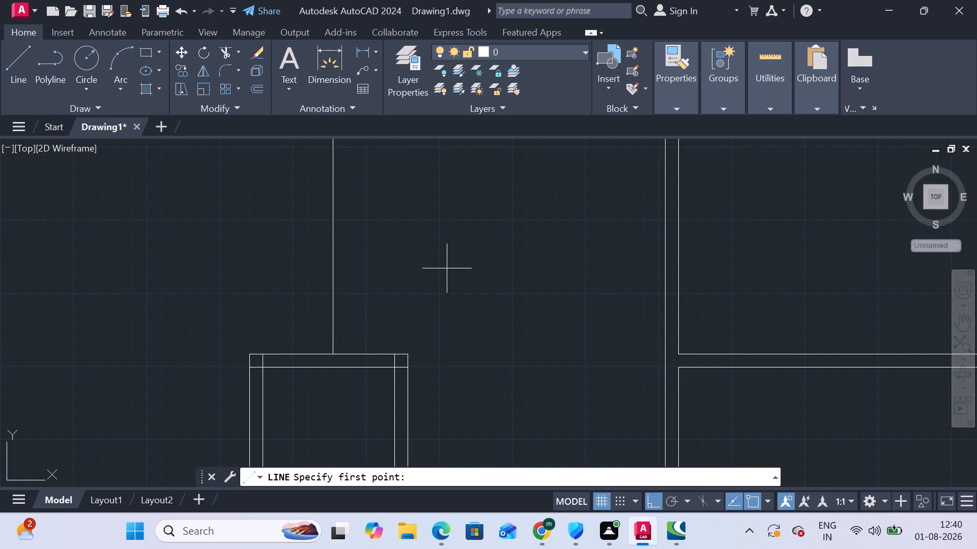
pyautogui.click(332, 352)
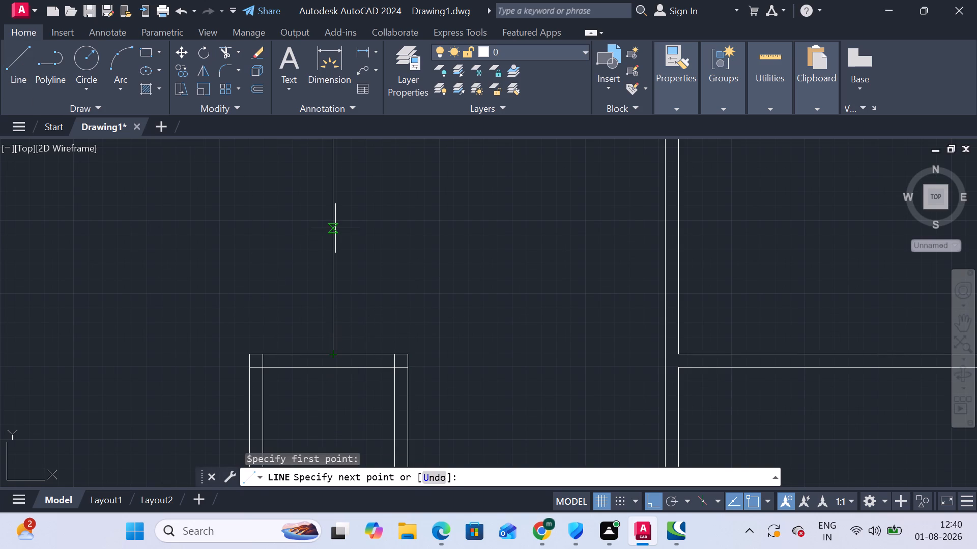
pyautogui.write('tk')
pyautogui.press('Return')
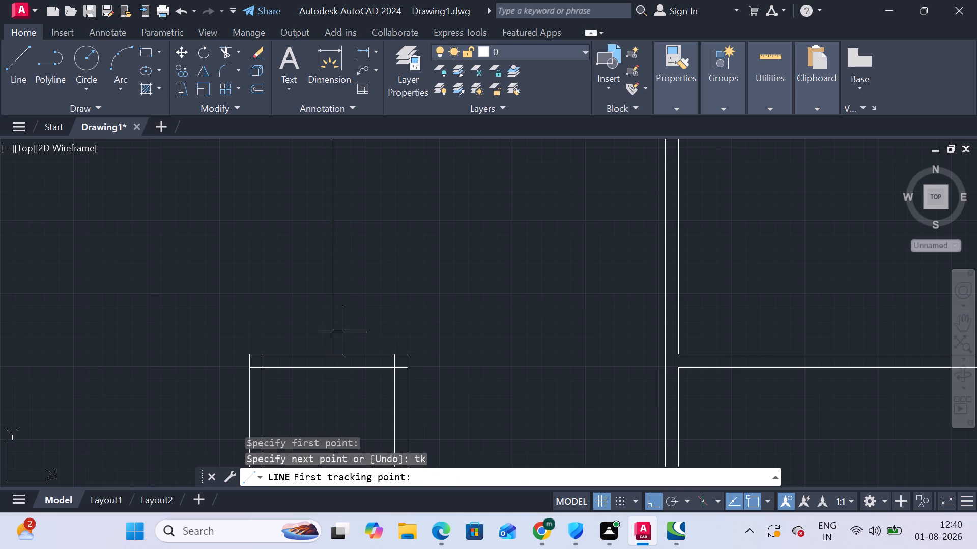
pyautogui.click(339, 354)
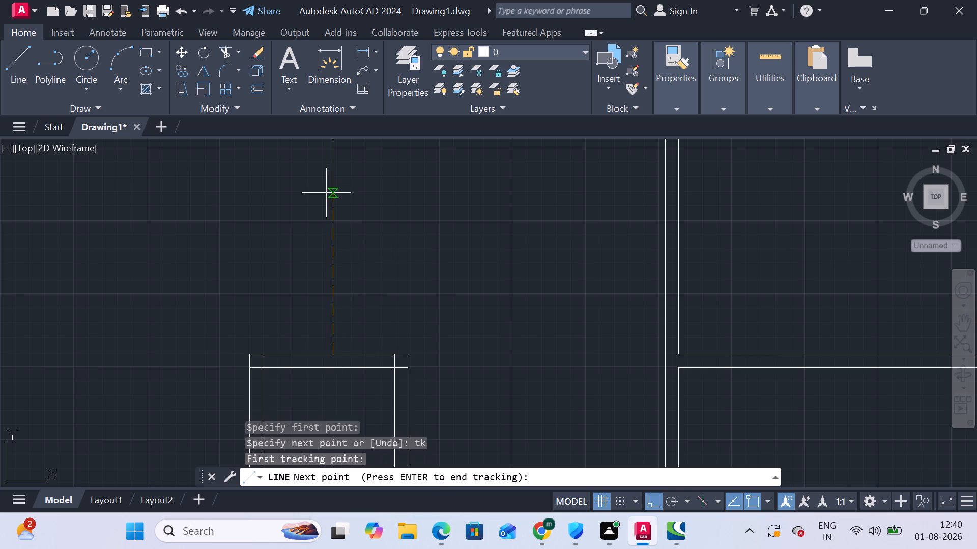
pyautogui.write('14\'9"')
pyautogui.press('Return')
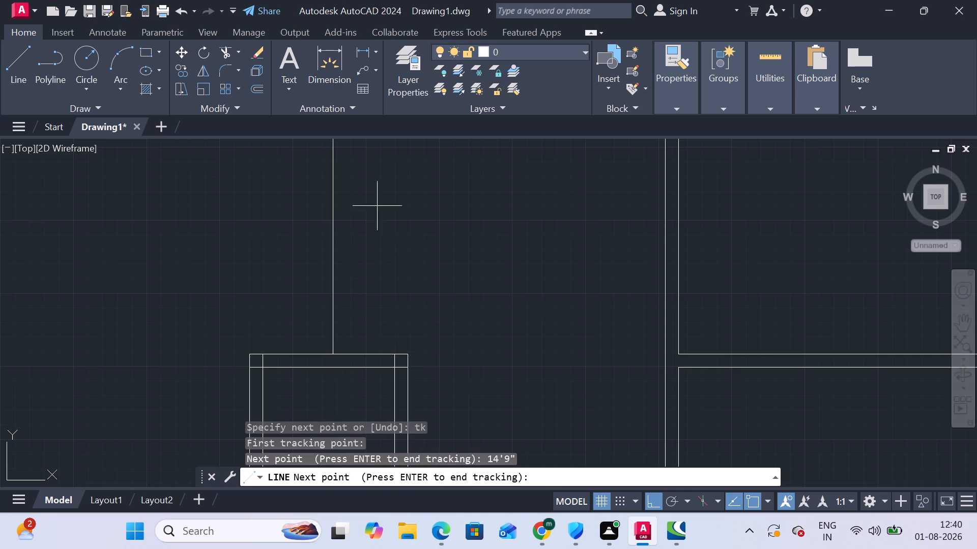
pyautogui.scroll(-3, 386, 202)
pyautogui.moveTo(375, 207); pyautogui.dragTo(375, 264, button='middle')
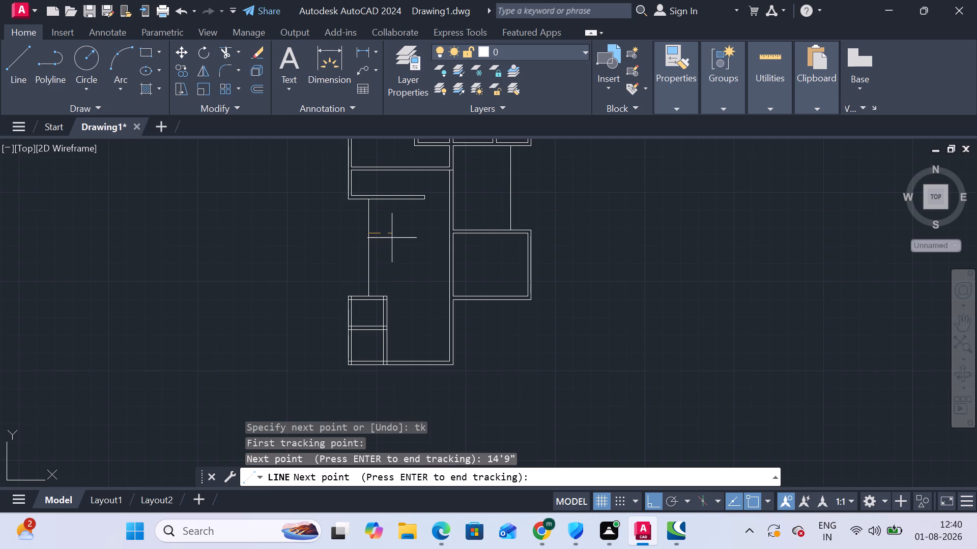
pyautogui.scroll(2, 392, 238)
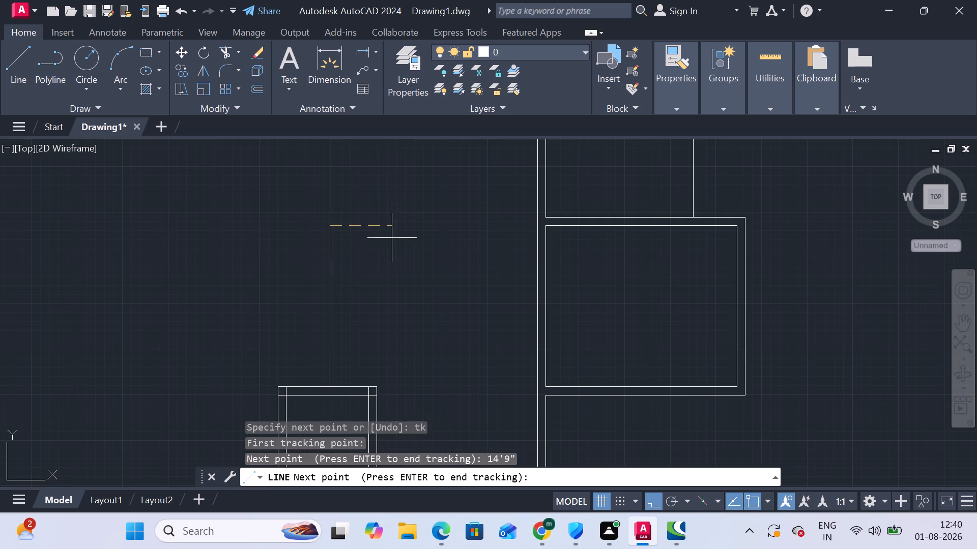
pyautogui.rightClick(392, 238)
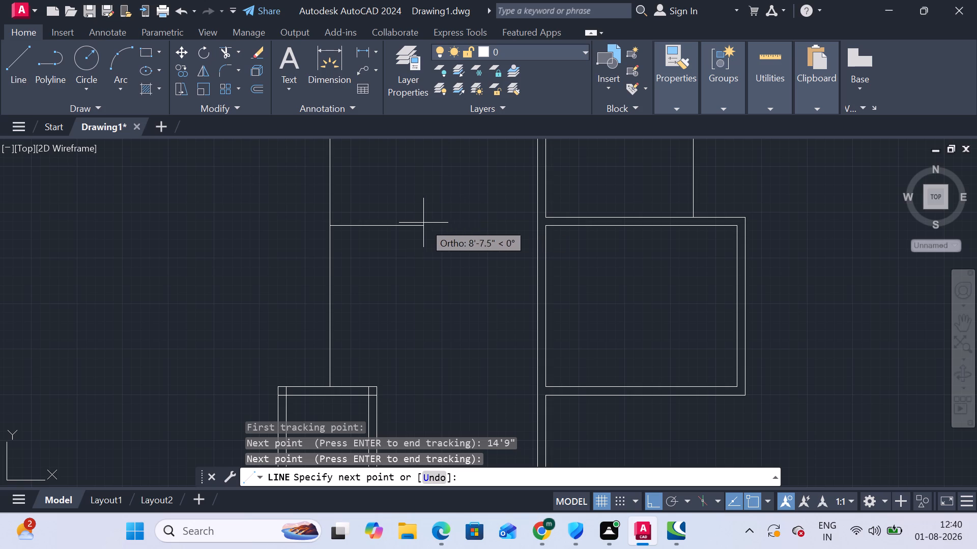
pyautogui.scroll(-1, 406, 223)
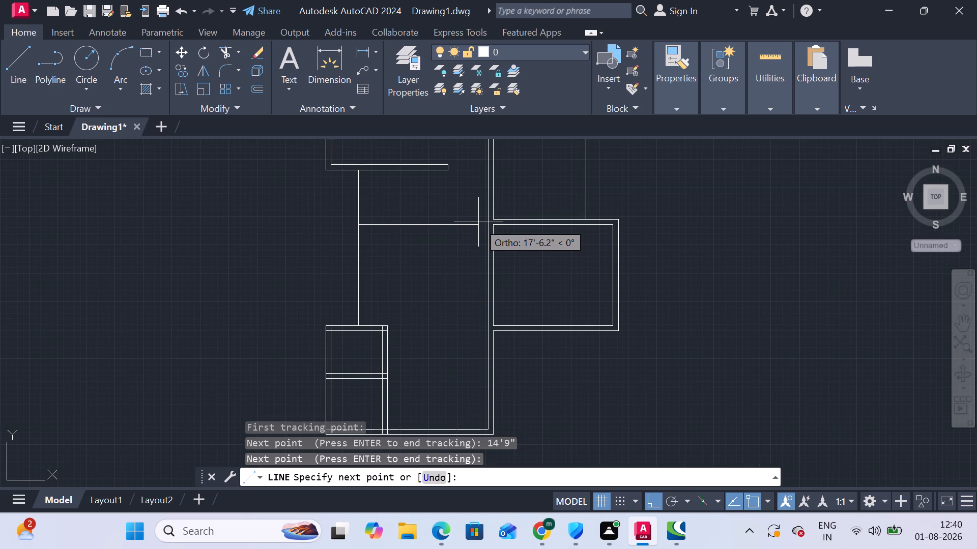
pyautogui.scroll(1, 470, 224)
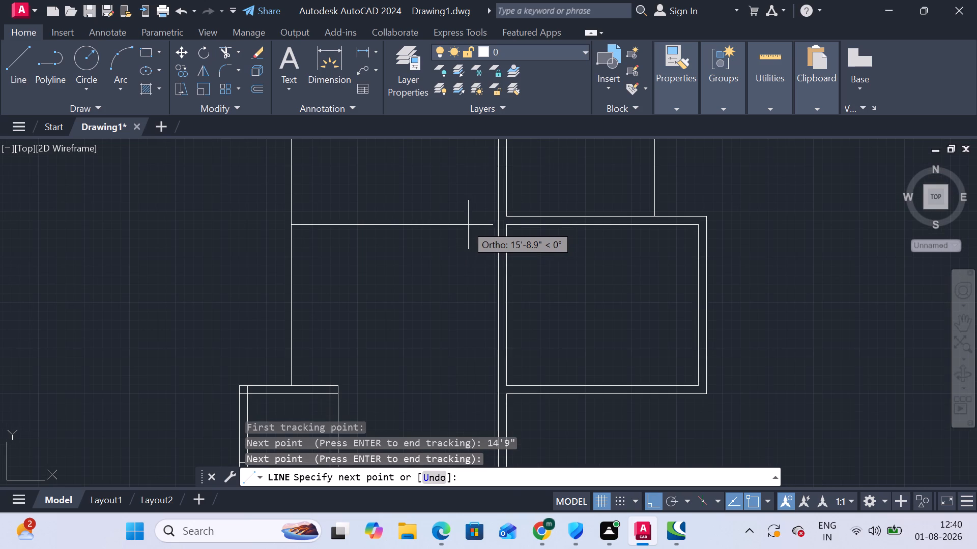
pyautogui.click(495, 225)
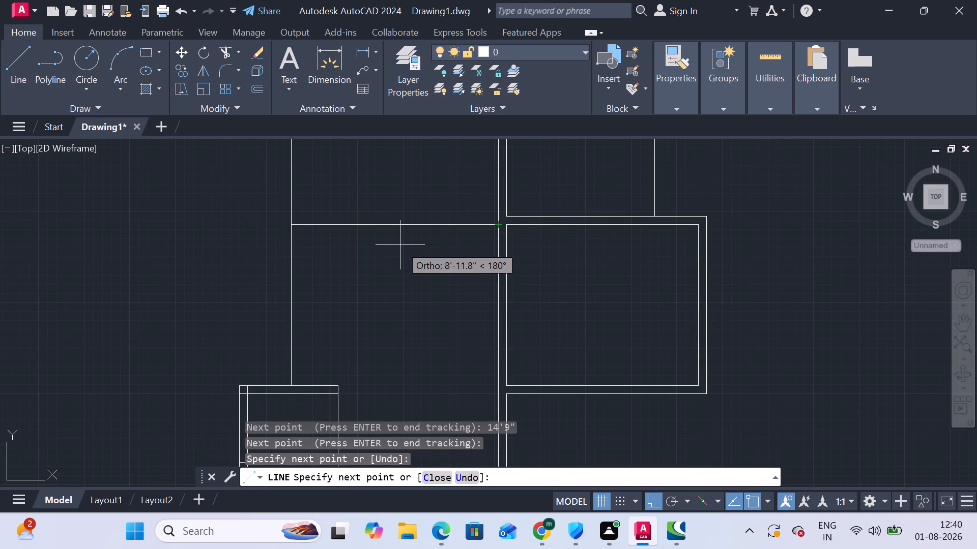
pyautogui.press('Escape')
# Draw a vertical line from the capped stub wall's outer left corner down to the level of the horizontal line.
pyautogui.scroll(-1, 349, 238)
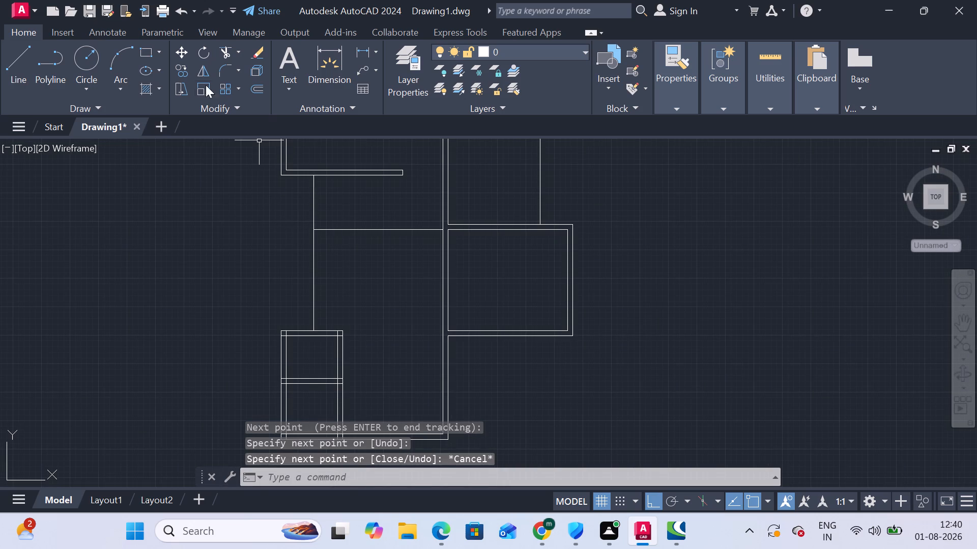
pyautogui.click(8, 59)
pyautogui.scroll(1, 258, 174)
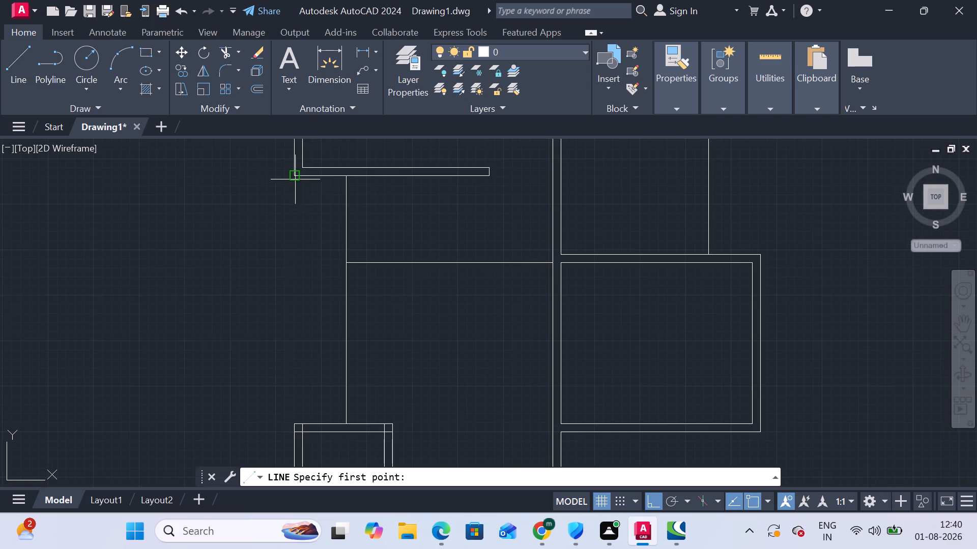
pyautogui.click(294, 174)
pyautogui.click(309, 265)
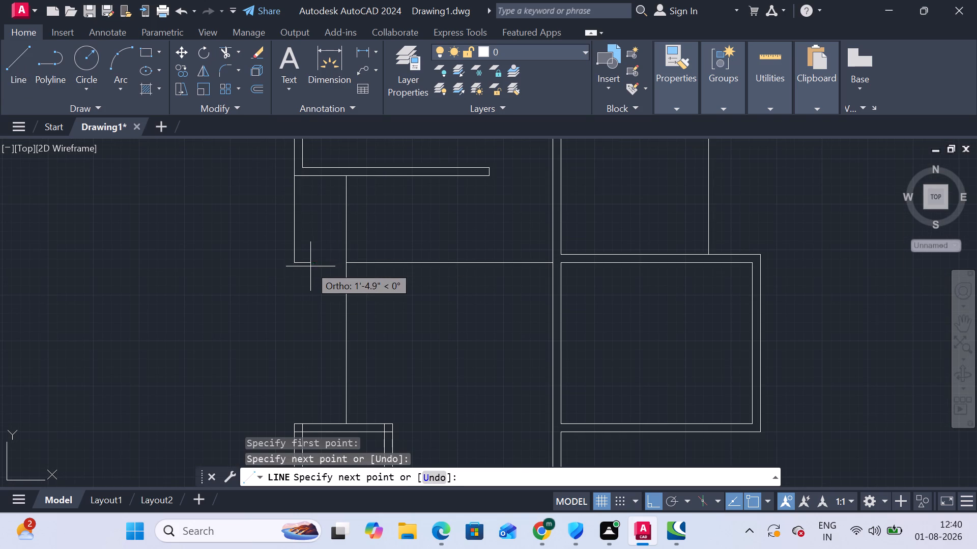
pyautogui.press('Escape')
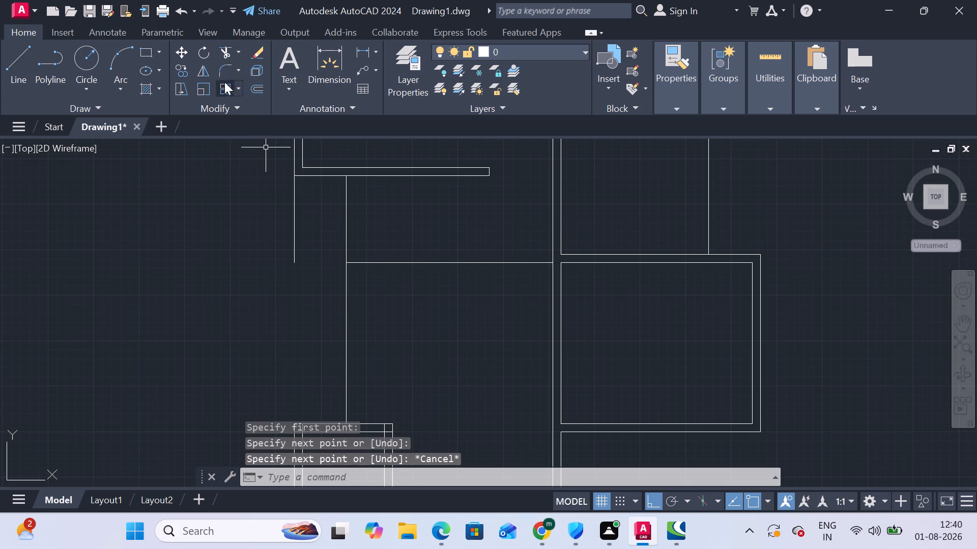
# Extend the horizontal line to the new outer vertical line and trim the single vertical line's portion above it.
pyautogui.click(222, 51)
pyautogui.click(381, 300)
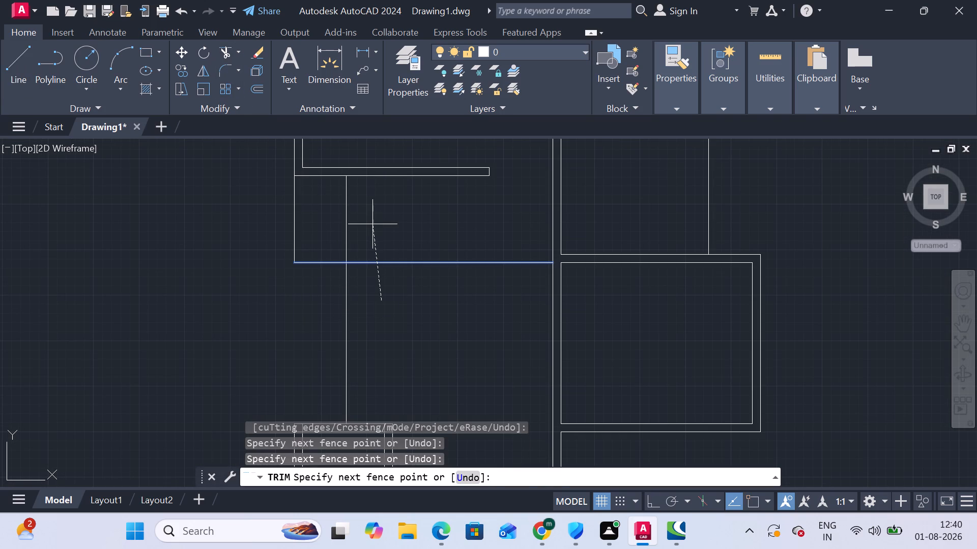
pyautogui.keyDown('shift'); pyautogui.click(375, 224); pyautogui.keyUp('shift')
pyautogui.click(361, 233)
pyautogui.click(339, 222)
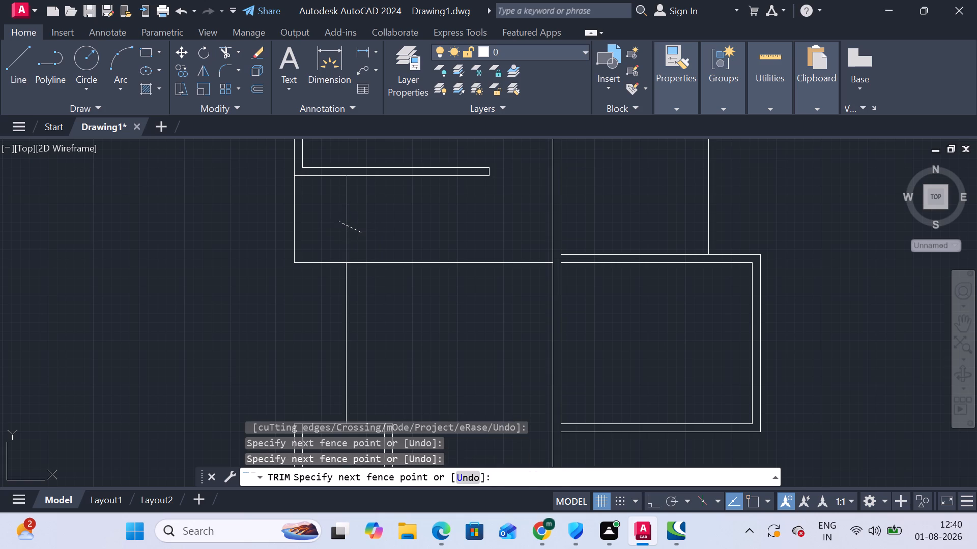
# Remove both lines and the end cap of the stub wall inside the enlarged left room with Trim.
pyautogui.scroll(-1, 349, 226)
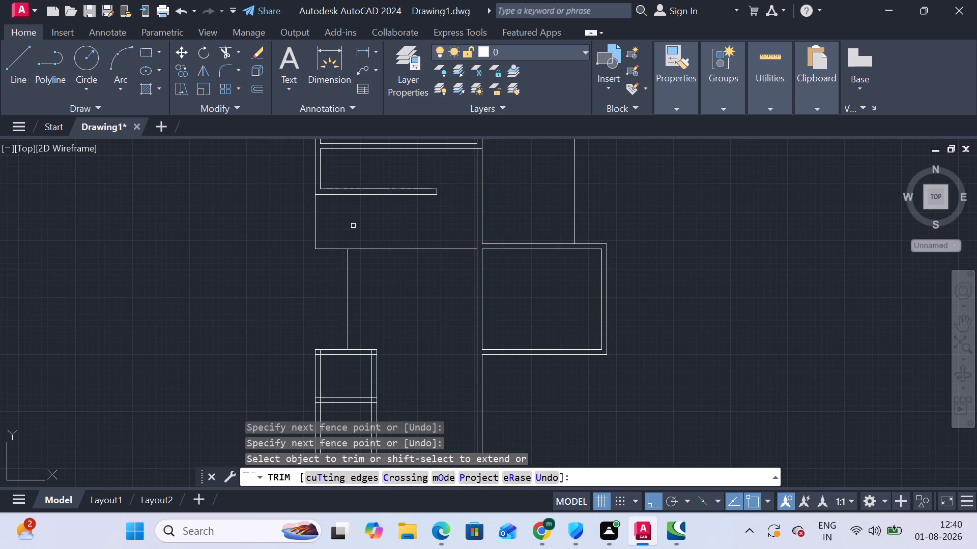
pyautogui.click(354, 218)
pyautogui.click(350, 175)
pyautogui.moveTo(415, 190); pyautogui.dragTo(427, 193)
pyautogui.click(447, 193)
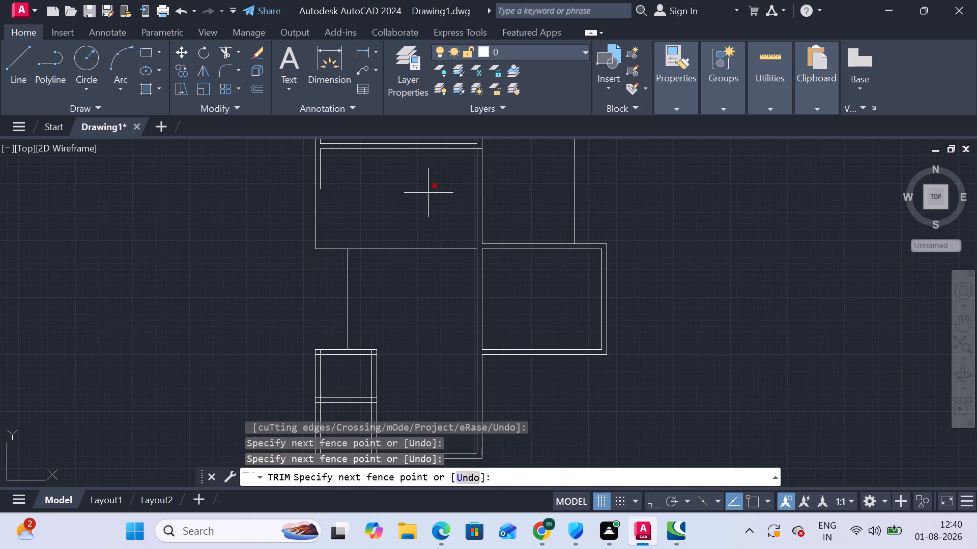
pyautogui.click(418, 192)
# Extend the left wall's inner line down to the room's lower horizontal line.
pyautogui.scroll(1, 331, 196)
pyautogui.moveTo(334, 202); pyautogui.dragTo(352, 245, button='middle')
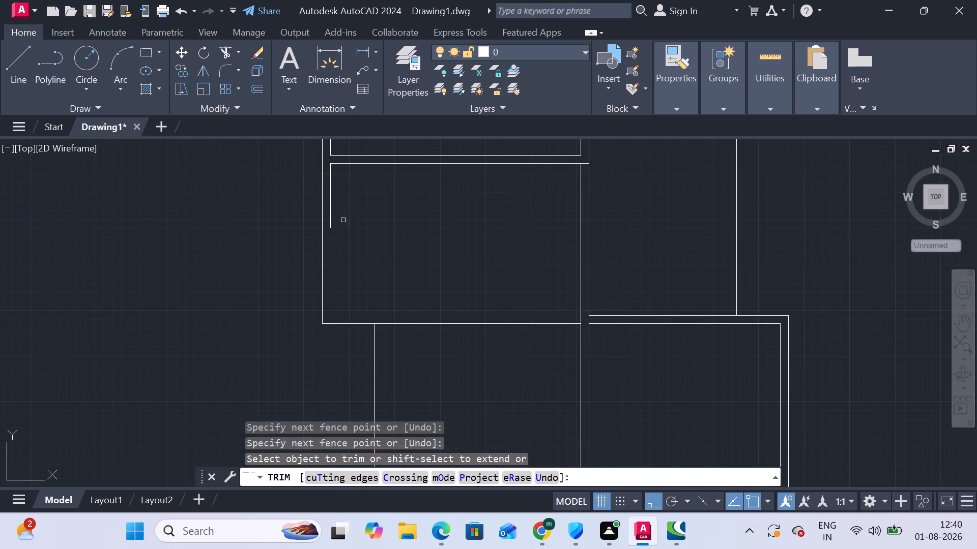
pyautogui.click(343, 218)
pyautogui.keyDown('shift'); pyautogui.click(327, 199); pyautogui.keyUp('shift')
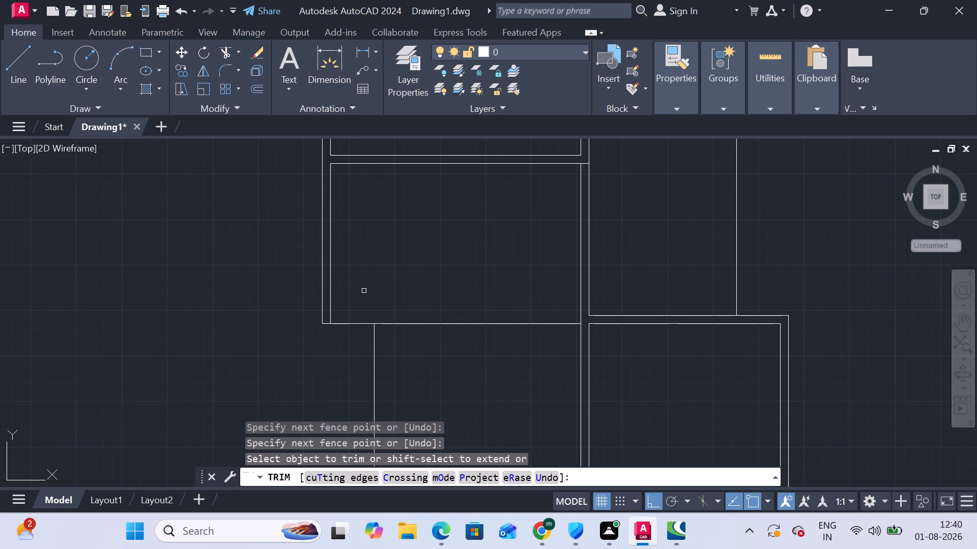
pyautogui.press('Escape')
# Offset the enlarged left room's lower horizontal line 9" upward to form the wall pair.
pyautogui.scroll(-1, 365, 293)
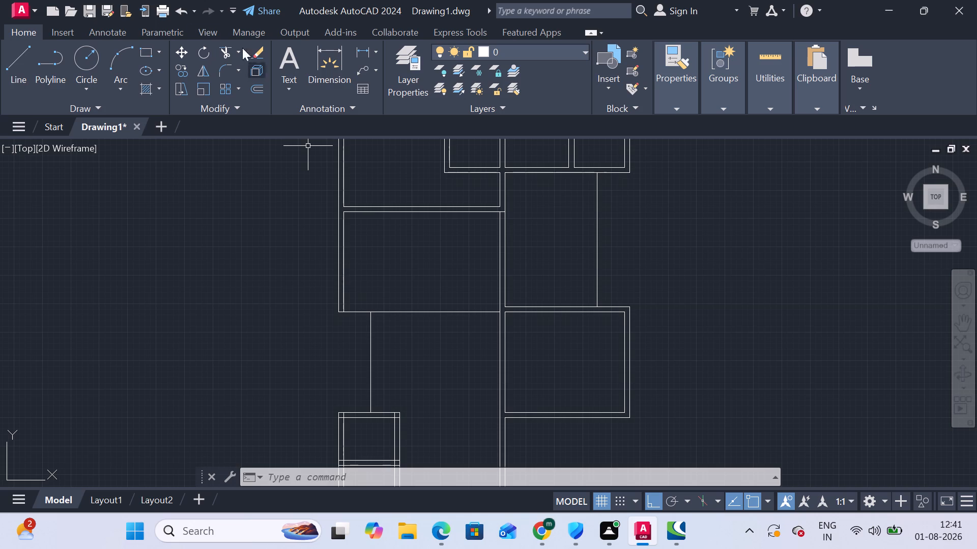
pyautogui.click(259, 87)
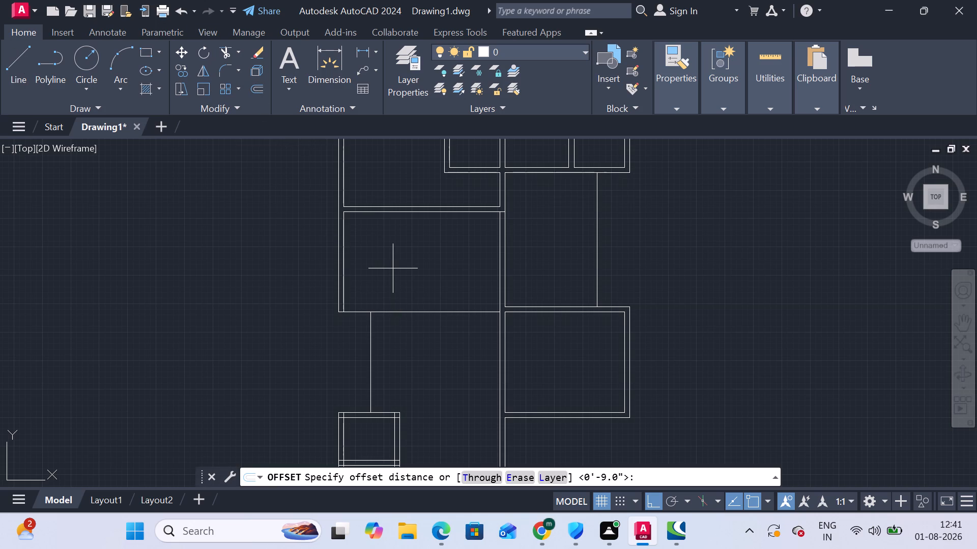
pyautogui.press('Return')
pyautogui.click(398, 313)
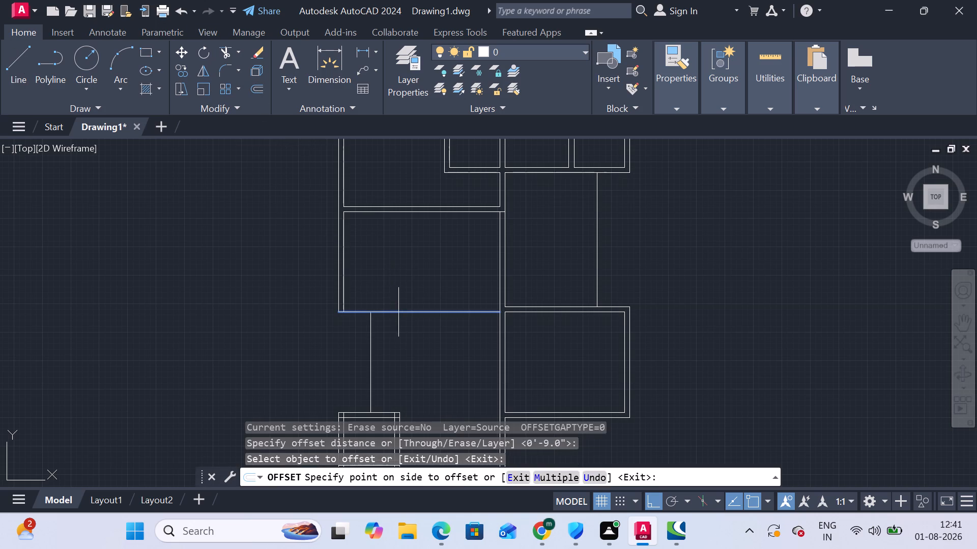
pyautogui.click(399, 289)
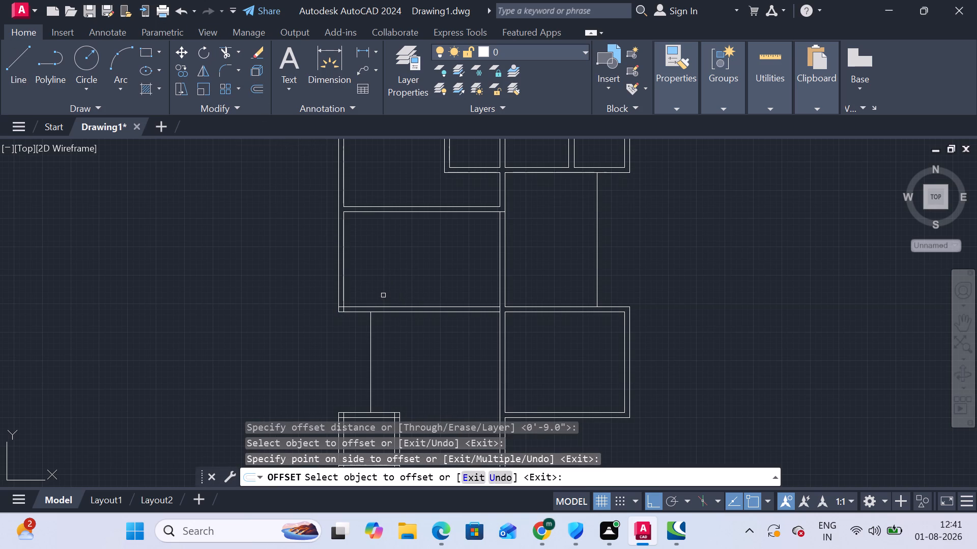
pyautogui.press('Escape')
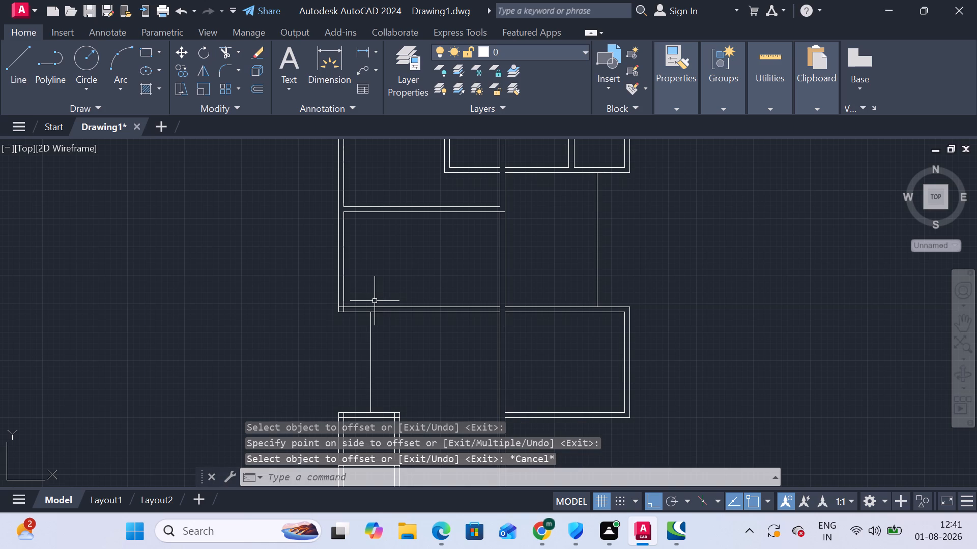
# Offset the upper line of the left room's bottom wall 5'11" upward into the room.
pyautogui.click(258, 88)
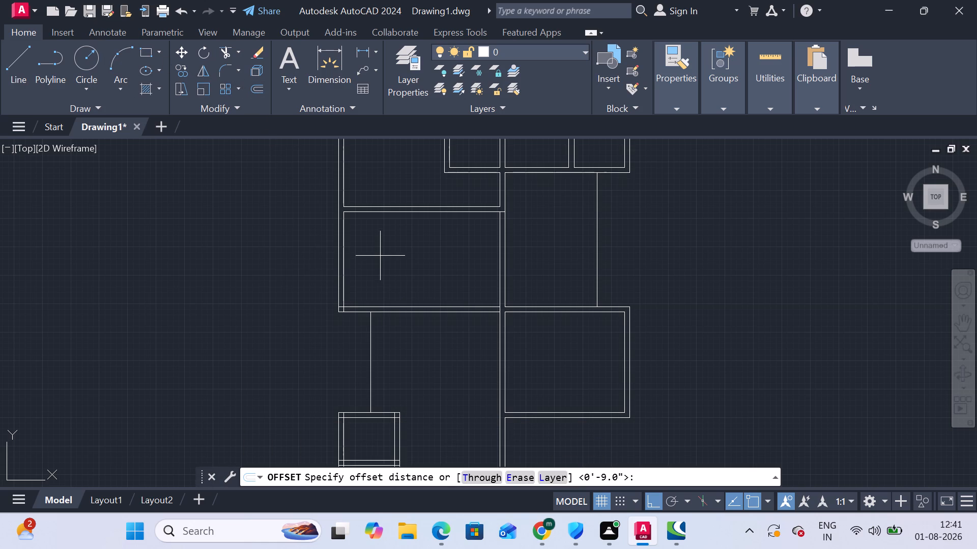
pyautogui.write('5\'11"')
pyautogui.press('Return')
pyautogui.click(403, 306)
pyautogui.click(404, 279)
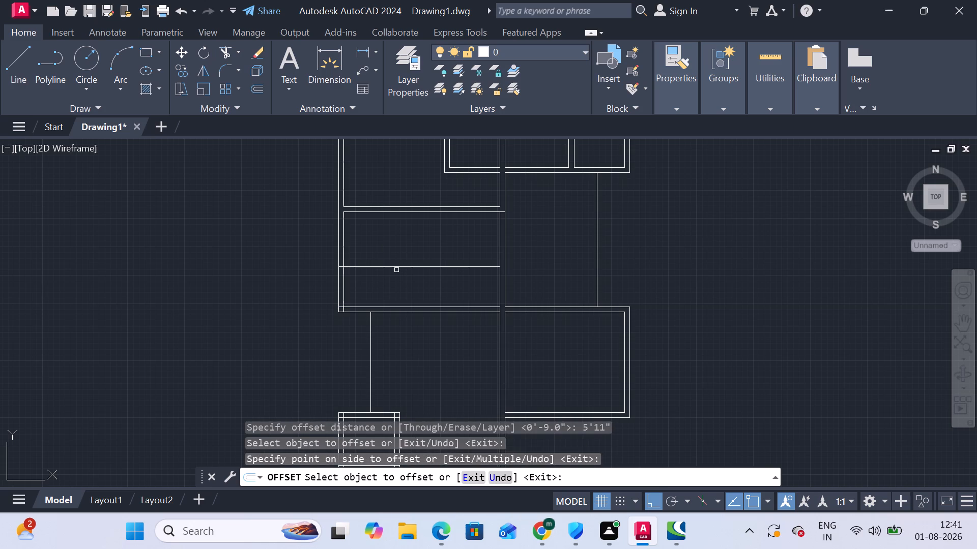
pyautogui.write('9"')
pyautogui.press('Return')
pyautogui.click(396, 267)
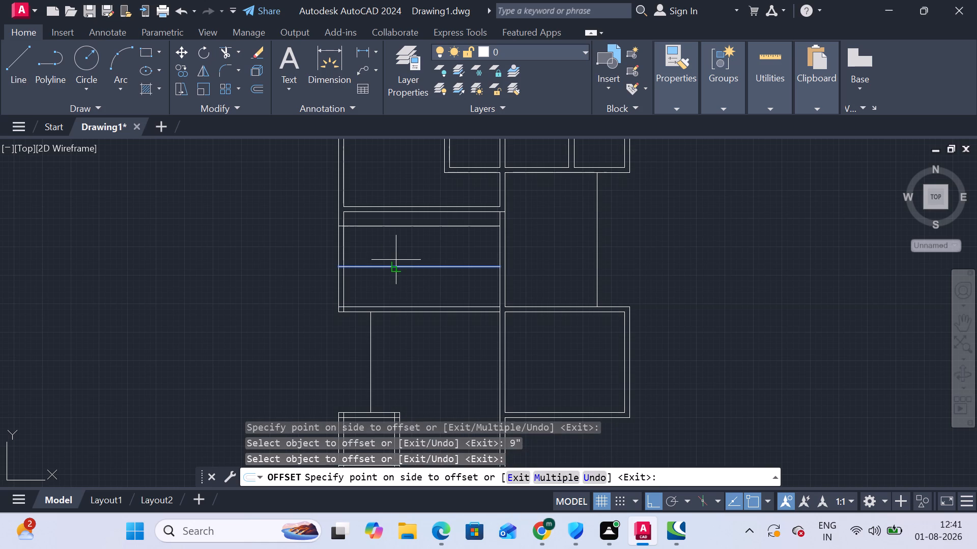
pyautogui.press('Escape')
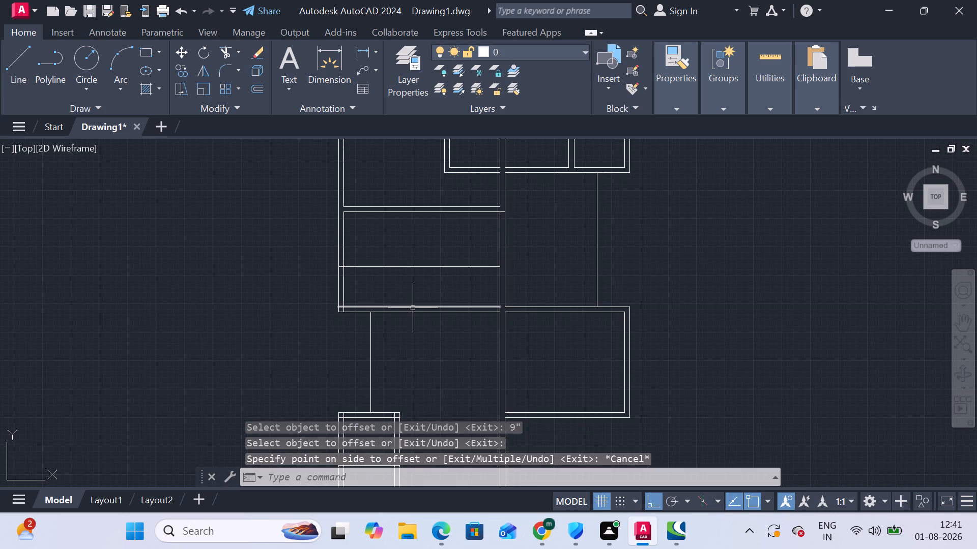
# Offset the single horizontal partition line in the left room 9" upward to form a wall pair.
pyautogui.press('space')
pyautogui.press('9')
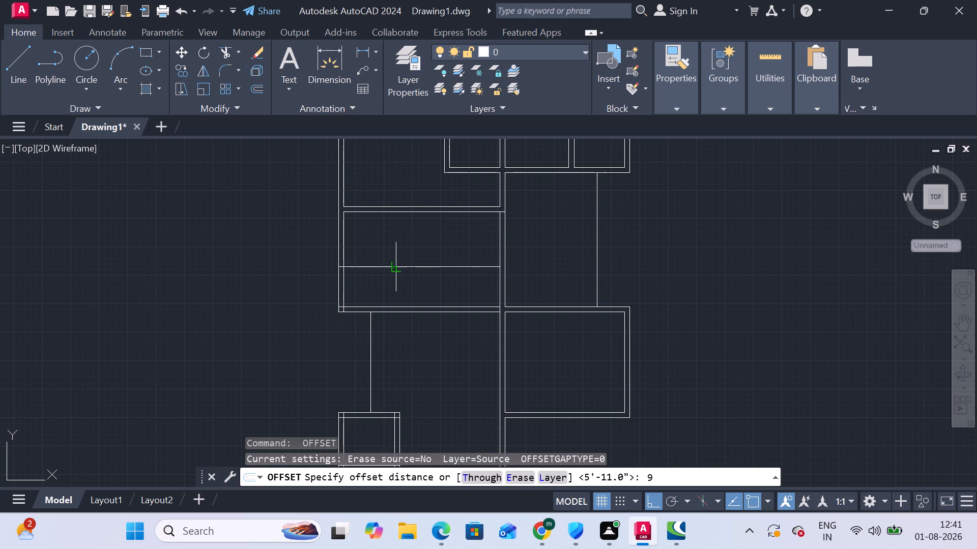
pyautogui.hotkey('shift', '"')
pyautogui.press('Return')
pyautogui.click(399, 265)
pyautogui.click(403, 251)
pyautogui.press('Escape')
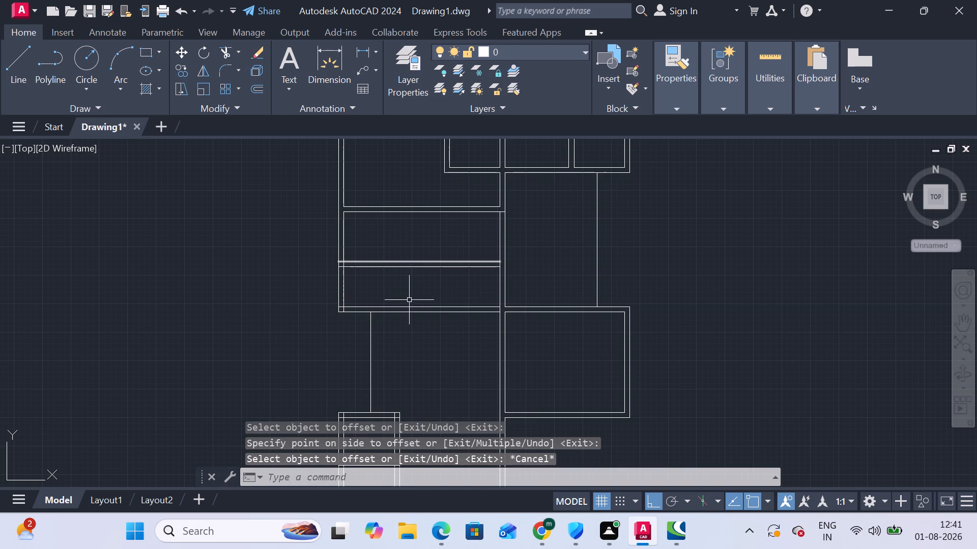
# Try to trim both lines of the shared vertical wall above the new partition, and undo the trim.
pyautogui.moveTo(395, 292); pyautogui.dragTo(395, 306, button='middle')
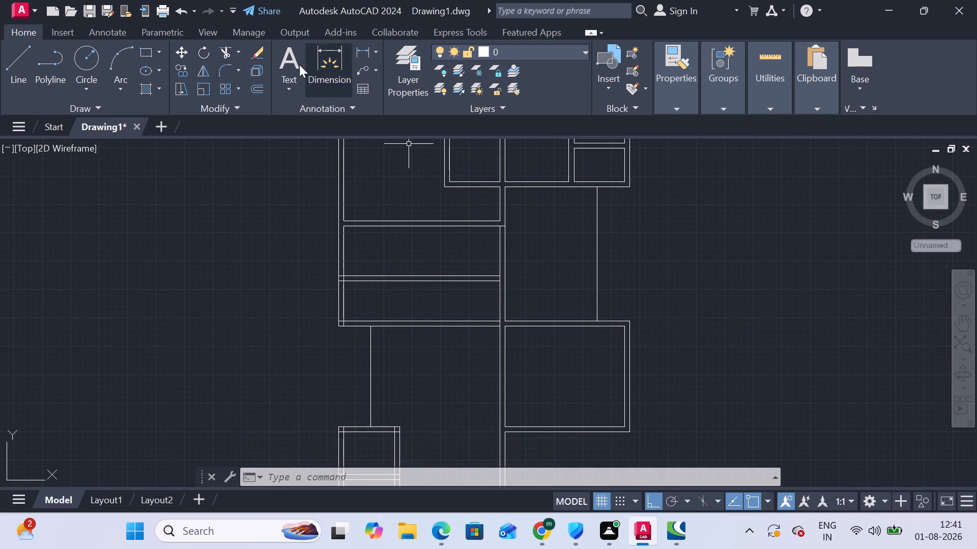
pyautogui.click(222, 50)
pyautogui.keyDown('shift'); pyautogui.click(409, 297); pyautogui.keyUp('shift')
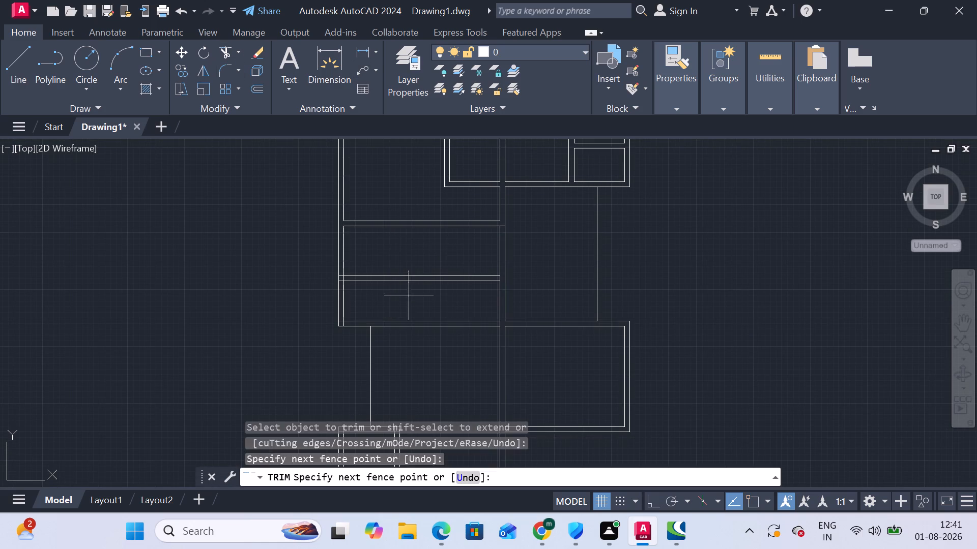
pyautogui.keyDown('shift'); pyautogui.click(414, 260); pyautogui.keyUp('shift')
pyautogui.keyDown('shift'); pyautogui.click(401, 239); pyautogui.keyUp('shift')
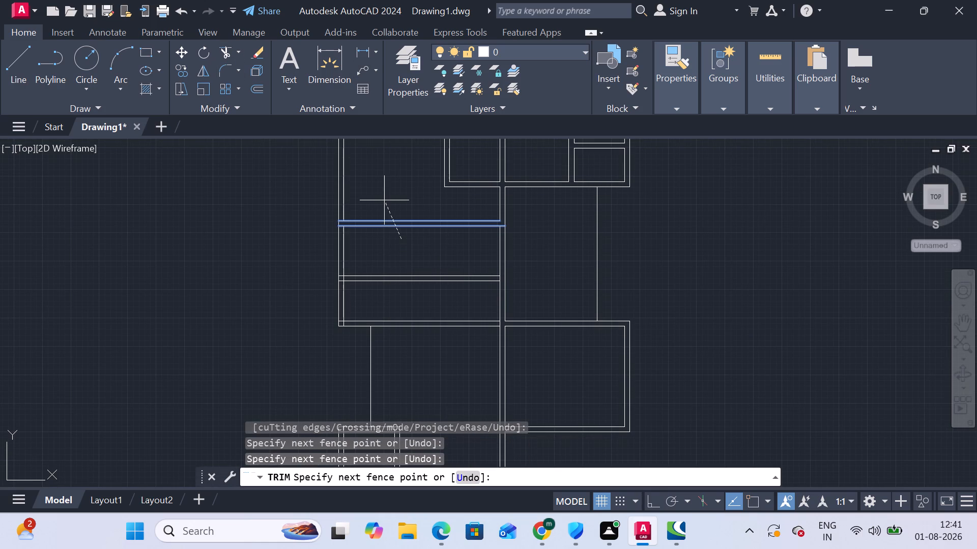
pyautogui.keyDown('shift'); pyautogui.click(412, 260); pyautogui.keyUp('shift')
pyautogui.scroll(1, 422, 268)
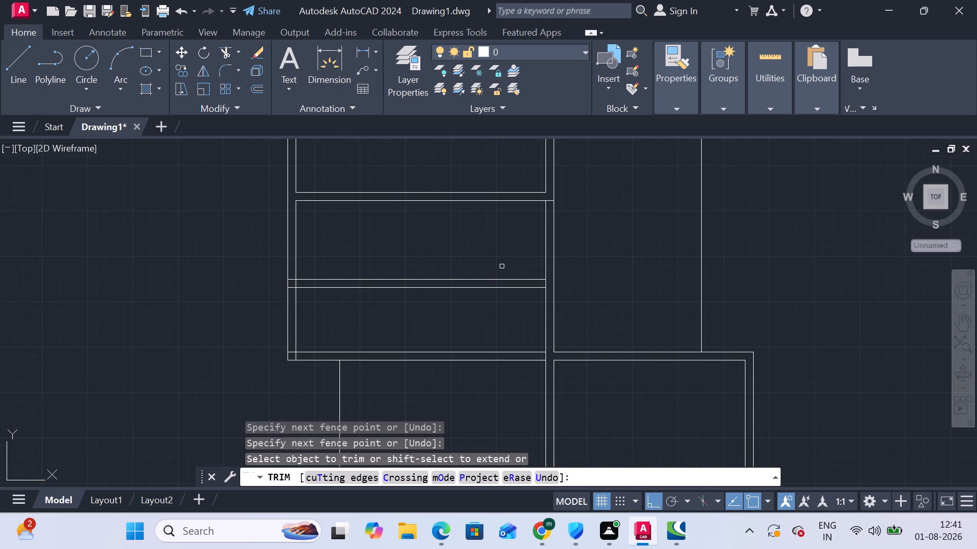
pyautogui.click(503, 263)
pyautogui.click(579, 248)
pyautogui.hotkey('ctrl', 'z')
# Extend both lines of the new horizontal partition to the far line of the shared vertical wall.
pyautogui.scroll(2, 482, 282)
pyautogui.click(486, 297)
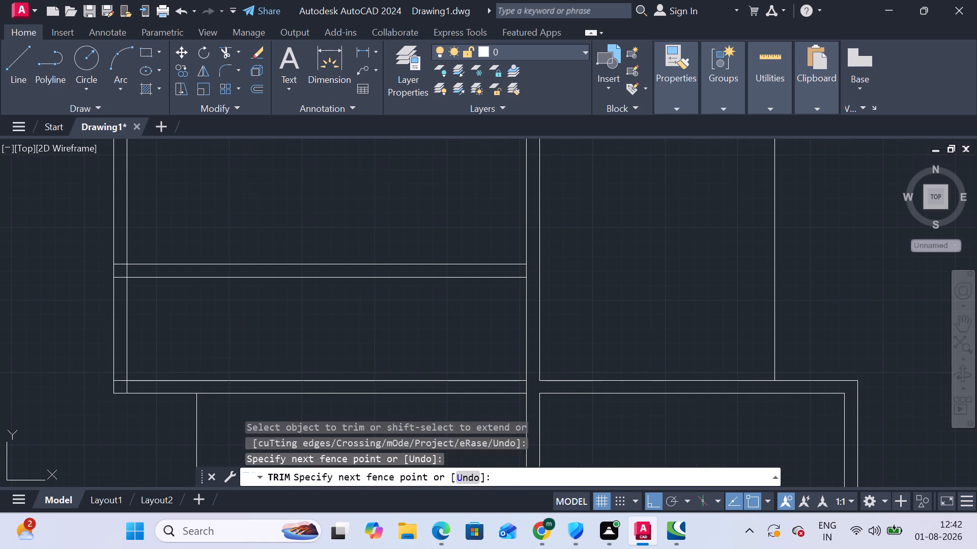
pyautogui.keyDown('shift'); pyautogui.click(483, 230); pyautogui.keyUp('shift')
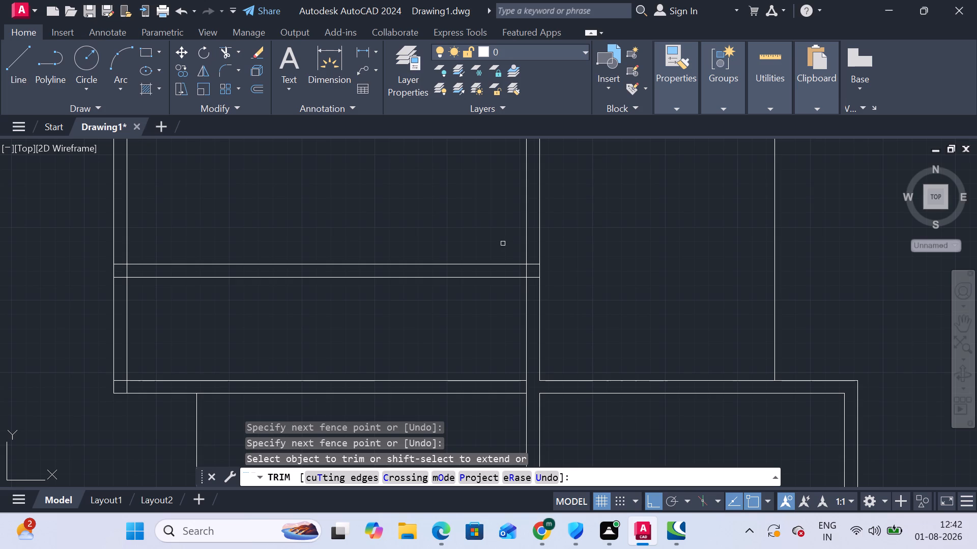
# Trim away both lines of the shared vertical wall above the new partition.
pyautogui.click(481, 227)
pyautogui.moveTo(664, 225); pyautogui.dragTo(659, 227)
# Draw a vertical line across the strip below the partition, tracked 5'11" from the left wall's inner face, ending at the bottom wall.
pyautogui.scroll(-3, 638, 228)
pyautogui.scroll(1, 634, 245)
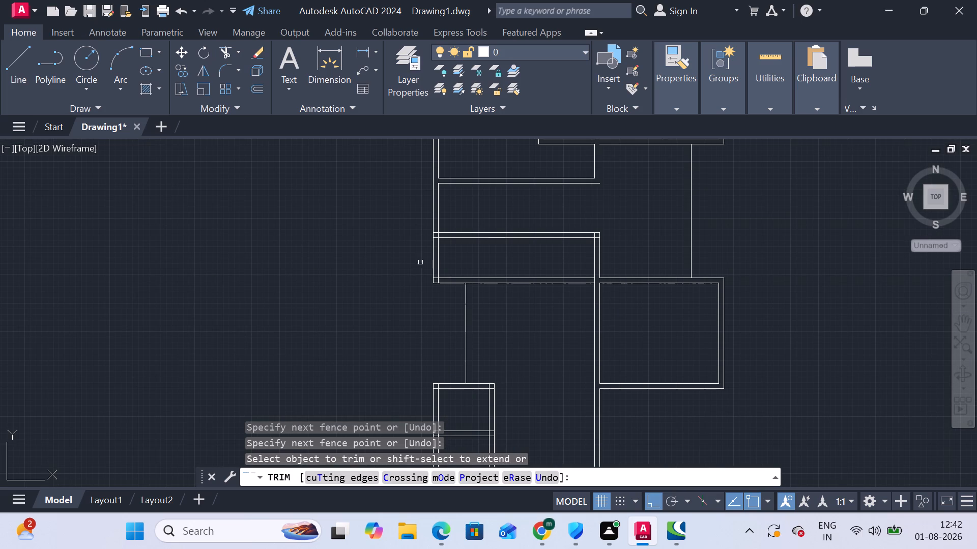
pyautogui.click(27, 51)
pyautogui.scroll(1, 451, 273)
pyautogui.write('tk')
pyautogui.press('Return')
pyautogui.click(428, 215)
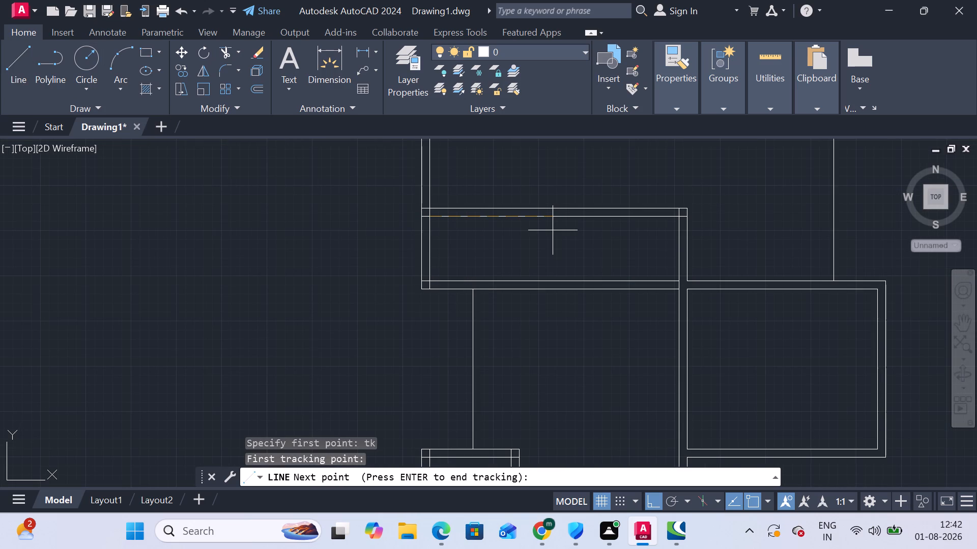
pyautogui.write("5'")
pyautogui.write('11"')
pyautogui.press('Return')
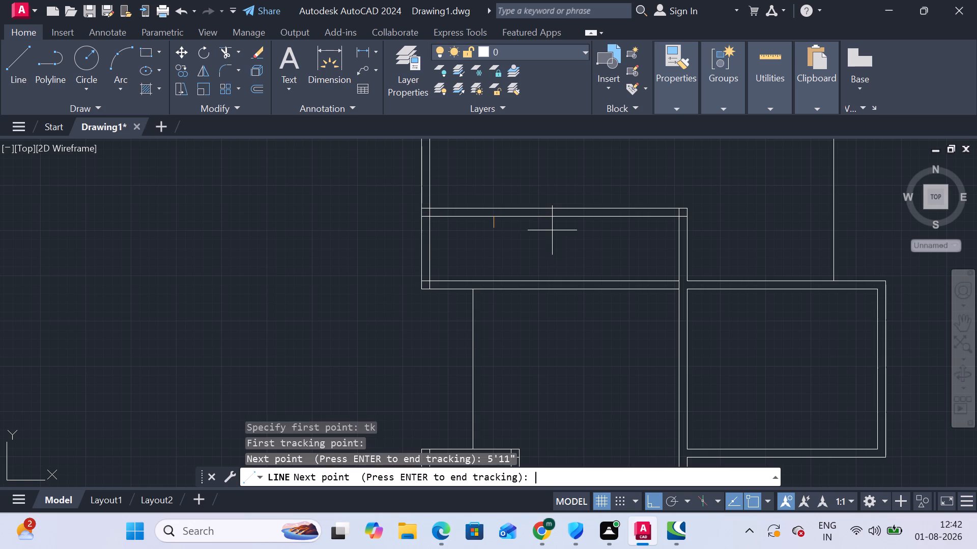
pyautogui.rightClick(532, 263)
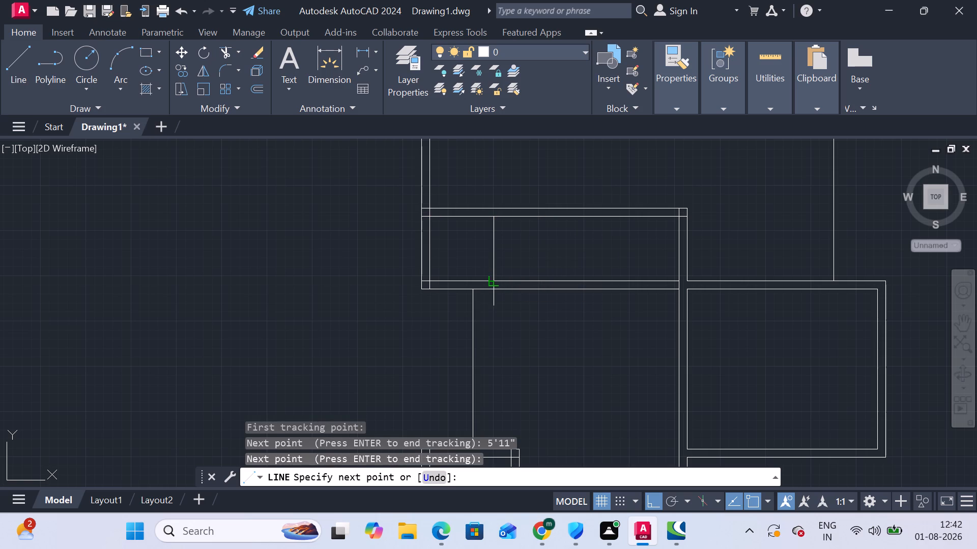
pyautogui.click(494, 283)
pyautogui.press('Escape')
# Offset the new vertical line 9" to the right to form a cross-wall pair.
pyautogui.click(510, 249)
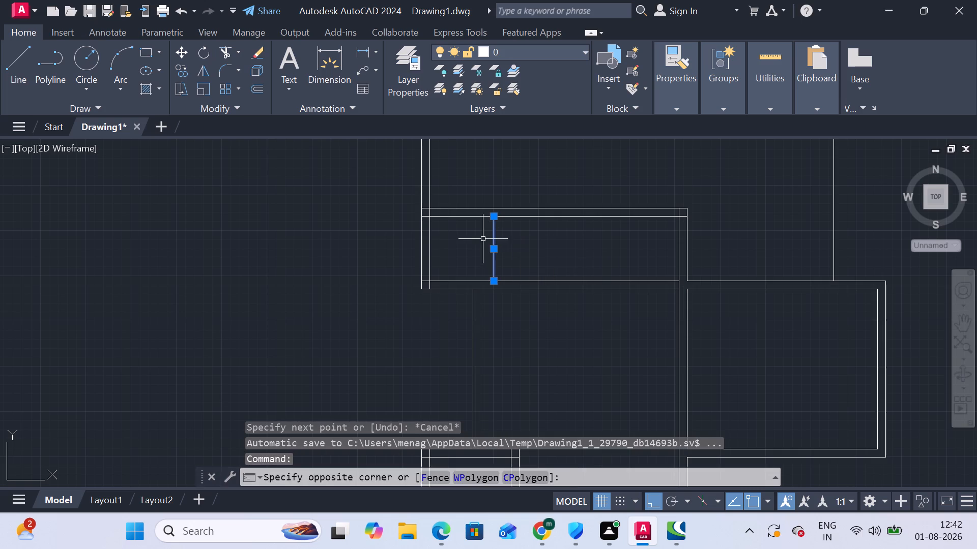
pyautogui.click(483, 239)
pyautogui.click(251, 89)
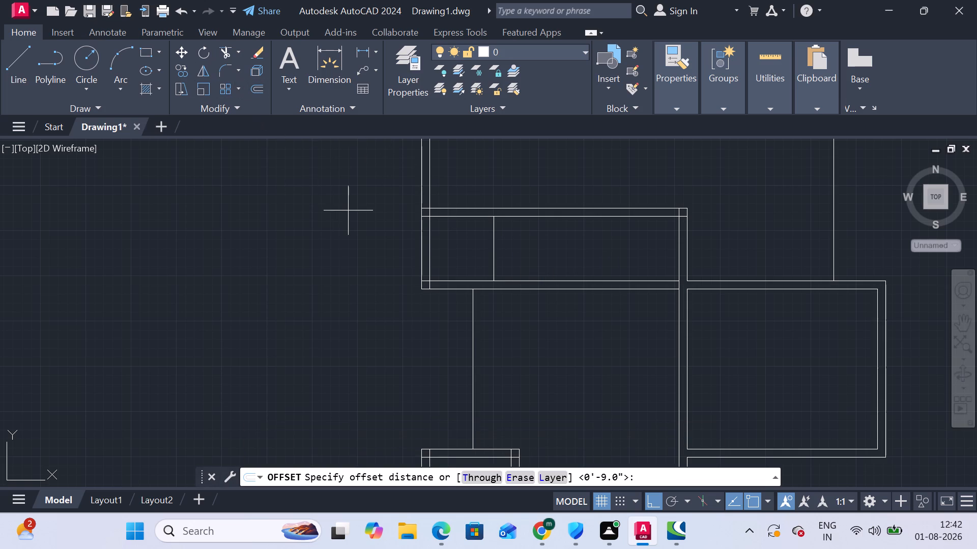
pyautogui.press('Return')
pyautogui.click(571, 239)
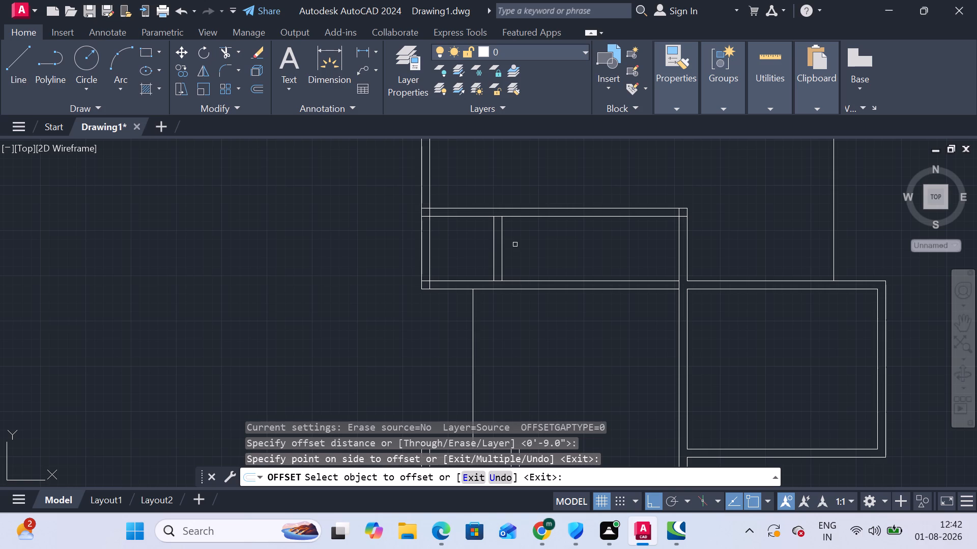
pyautogui.press('Escape')
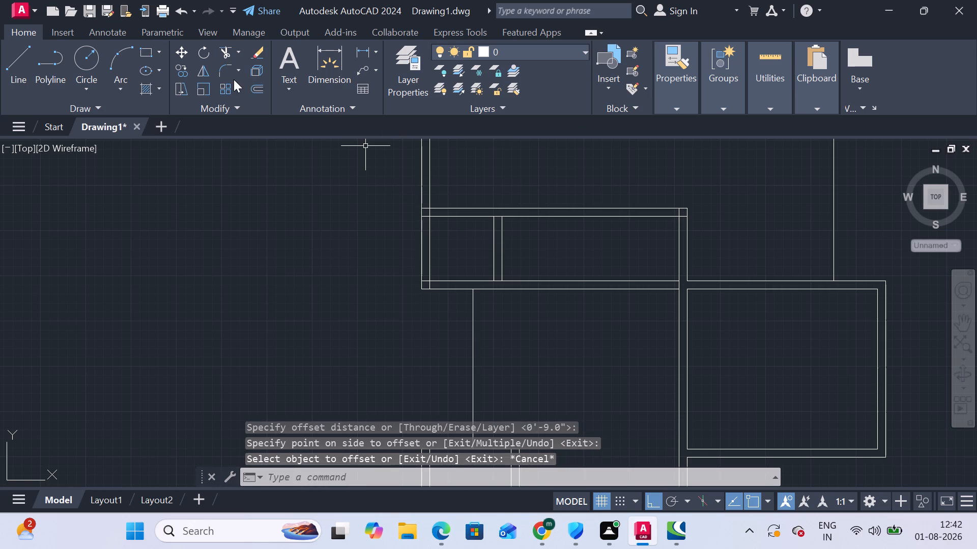
# Offset the right line of the cross-wall pair 4' to the right.
pyautogui.click(254, 87)
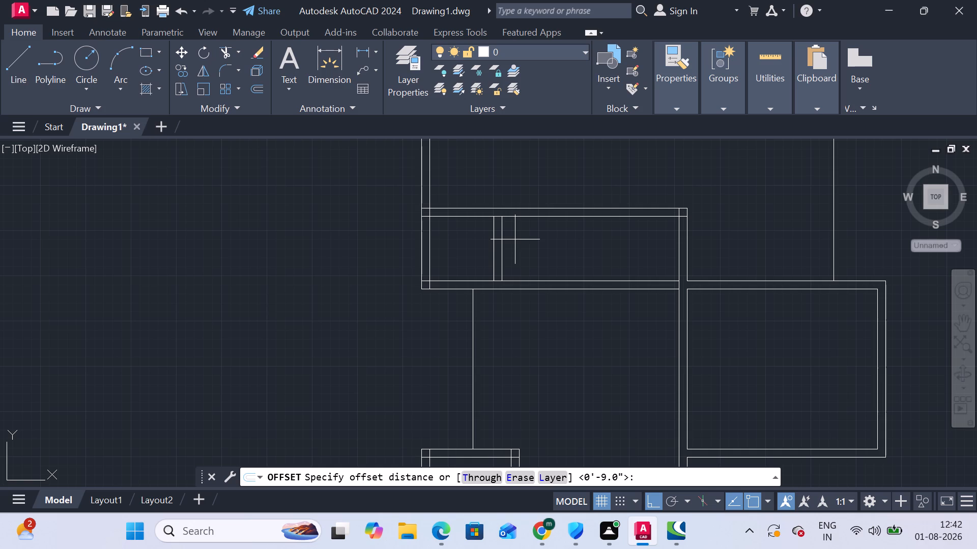
pyautogui.write("4'")
pyautogui.press('Return')
pyautogui.click(502, 242)
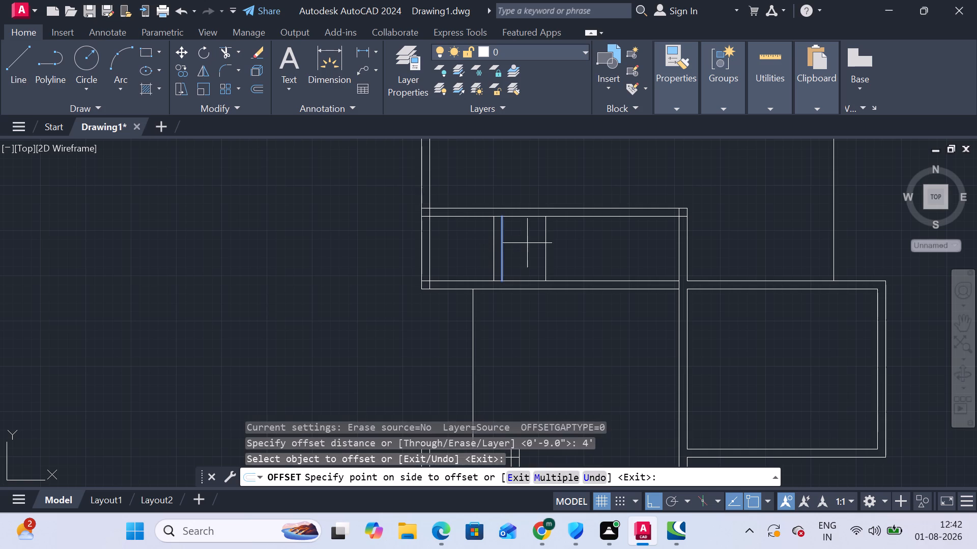
pyautogui.click(546, 242)
pyautogui.press('space')
# Offset the newest vertical line in the strip 5'5" to the right.
pyautogui.press('space')
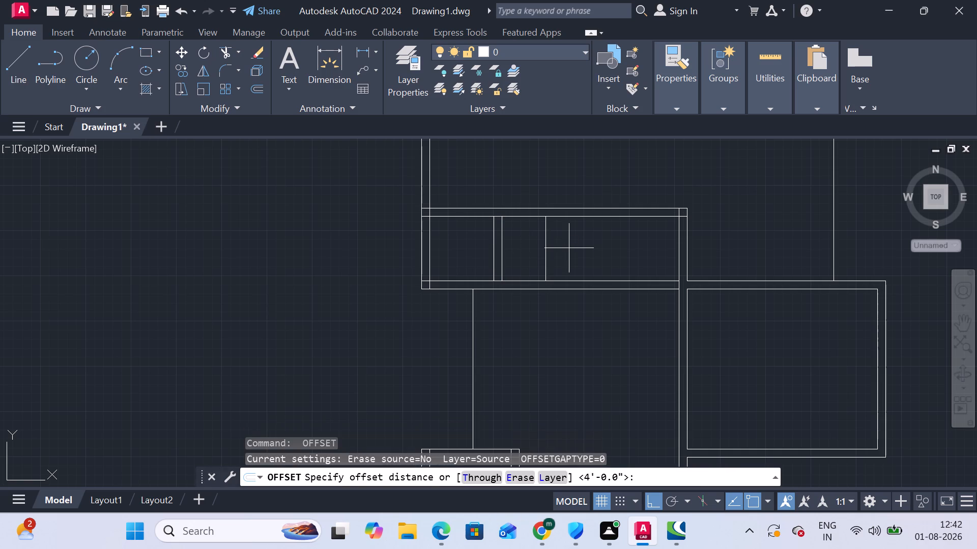
pyautogui.write("5'11")
pyautogui.press('BackSpace')
pyautogui.press('BackSpace')
pyautogui.press('5')
pyautogui.hotkey('shift', '"')
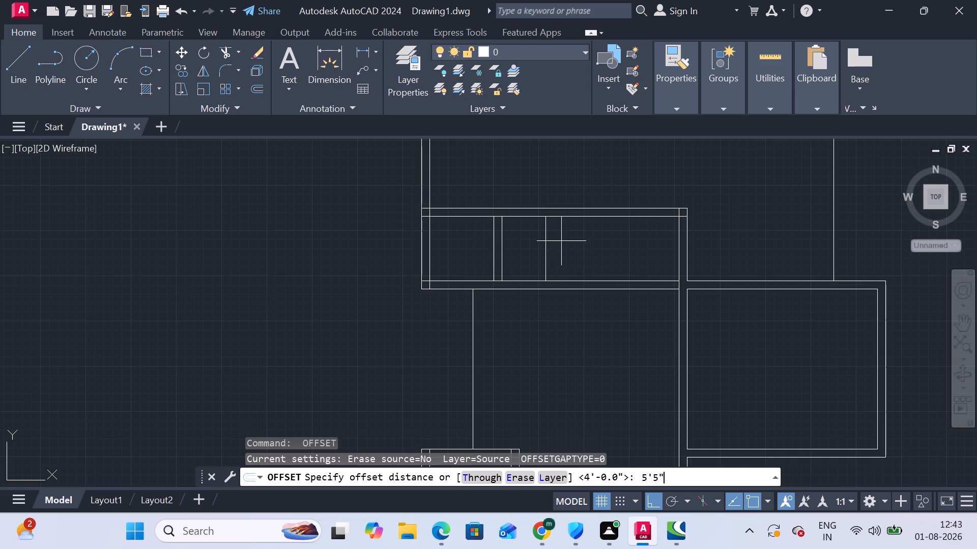
pyautogui.press('Return')
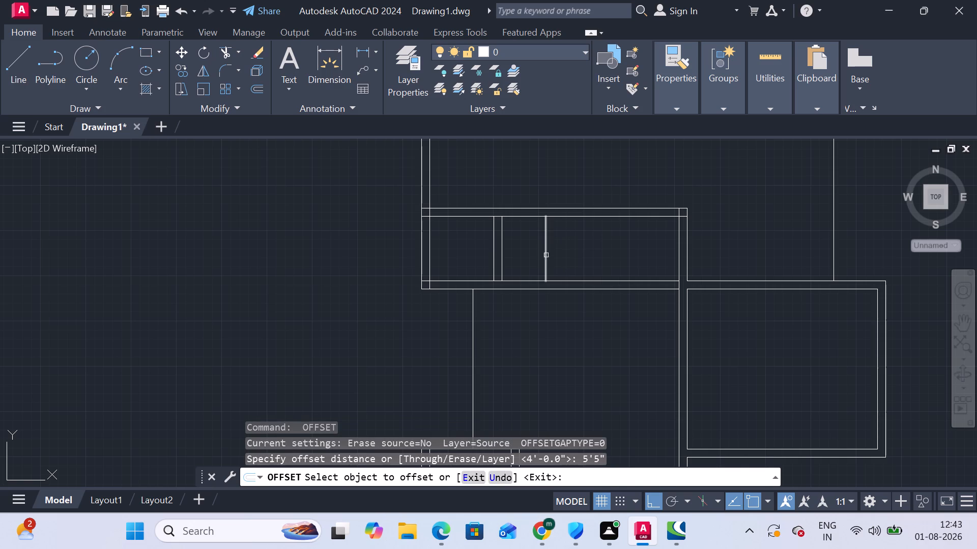
pyautogui.click(544, 252)
pyautogui.click(567, 248)
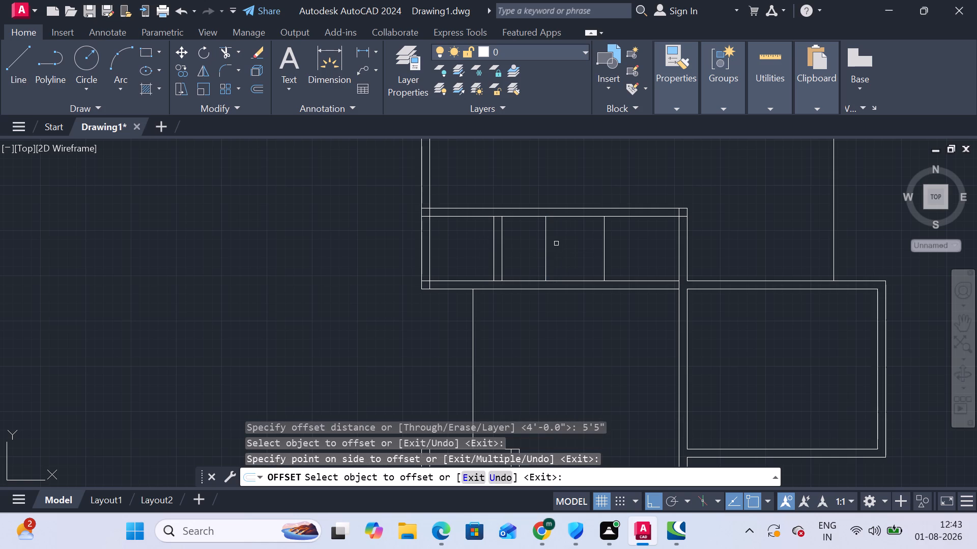
pyautogui.press('space')
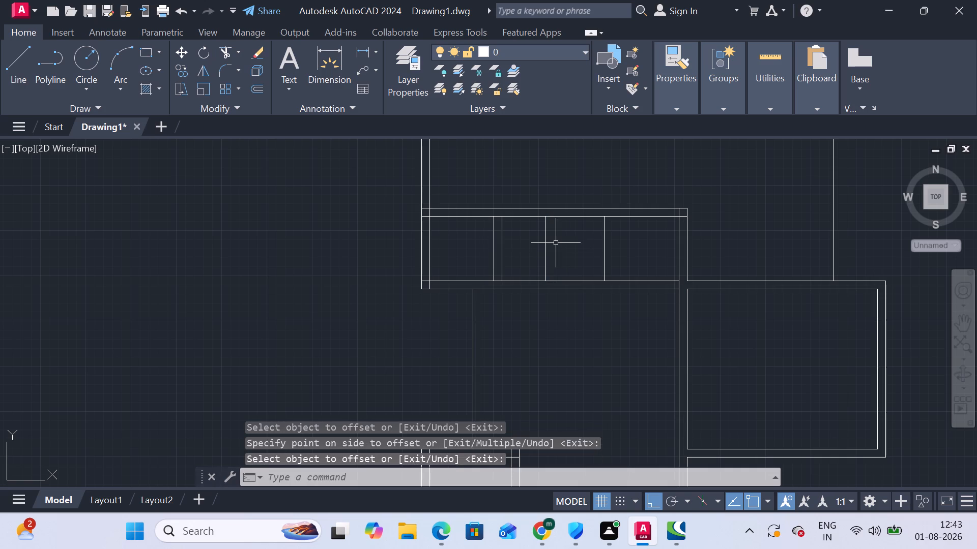
# Offset each of the two single vertical lines in the strip 9" to the right.
pyautogui.press('space')
pyautogui.press('9')
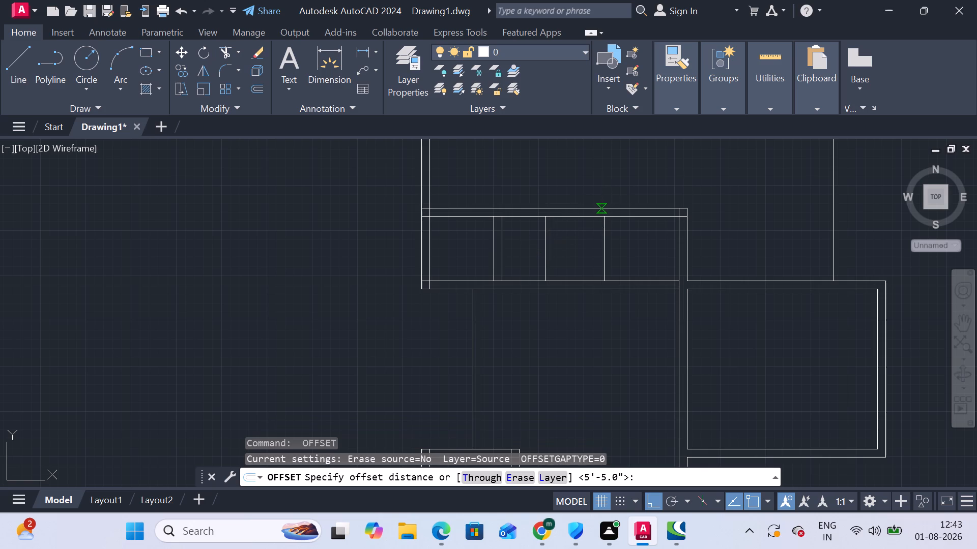
pyautogui.hotkey('shift', '"')
pyautogui.press('Return')
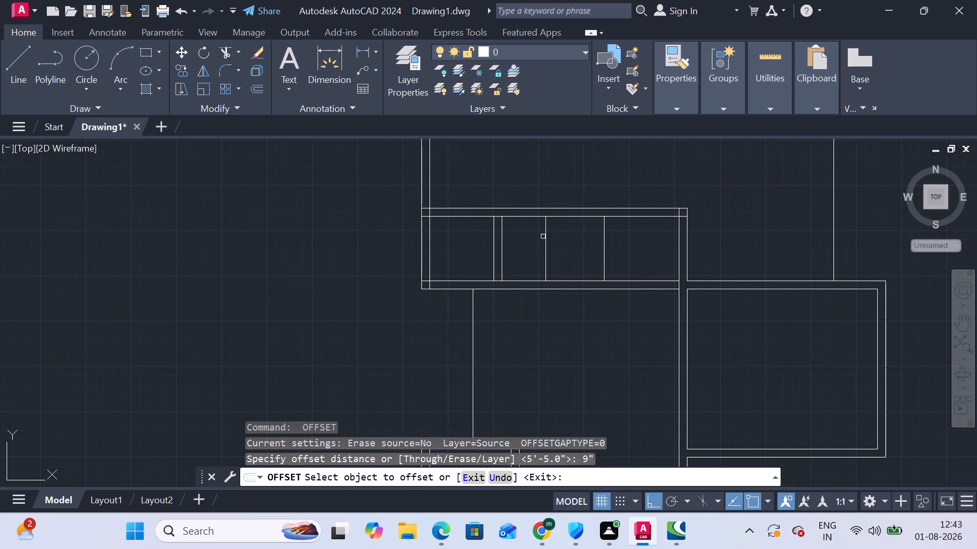
pyautogui.click(545, 238)
pyautogui.click(553, 238)
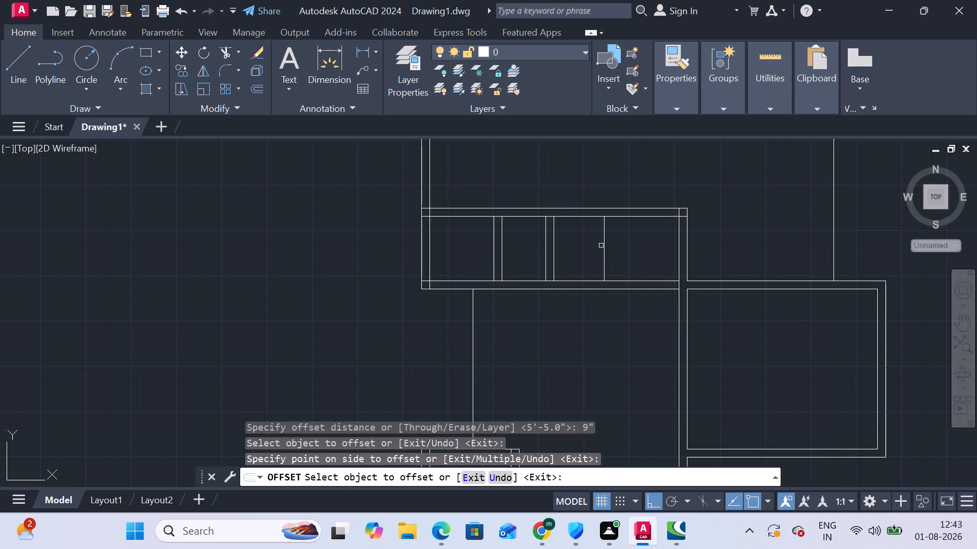
pyautogui.click(602, 246)
pyautogui.click(602, 246)
pyautogui.click(612, 246)
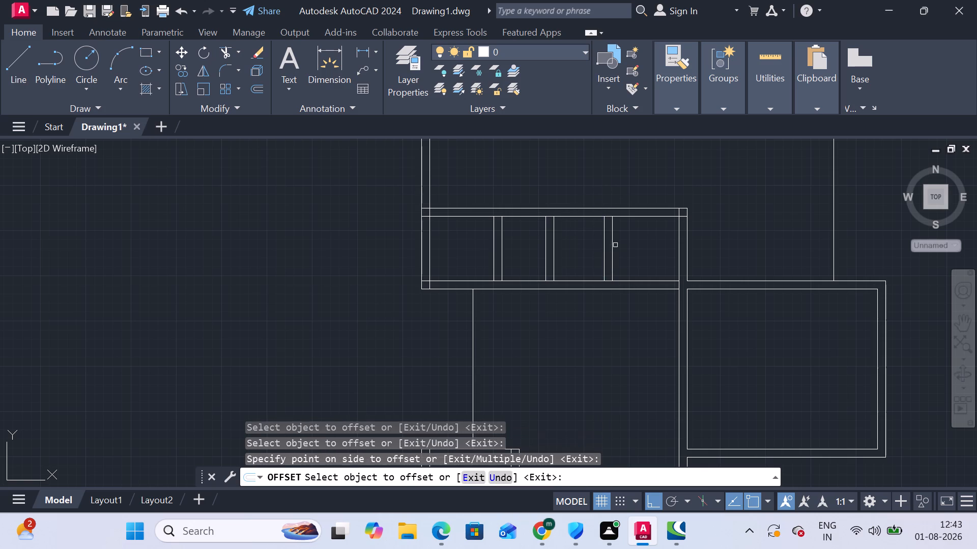
pyautogui.press('Escape')
# Delete the left line of the rightmost vertical pair inside the strip.
pyautogui.click(605, 237)
pyautogui.press('BackSpace')
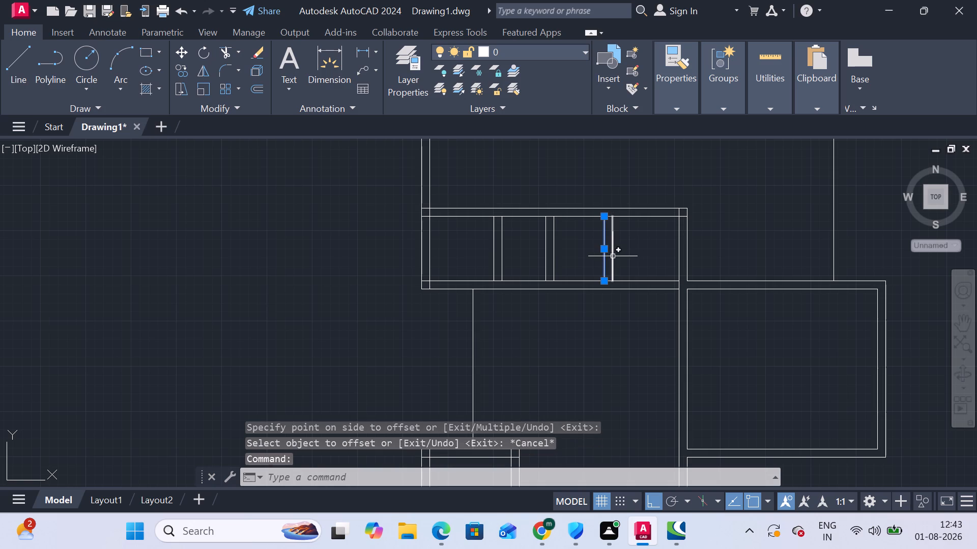
pyautogui.press('BackSpace')
pyautogui.press('Delete')
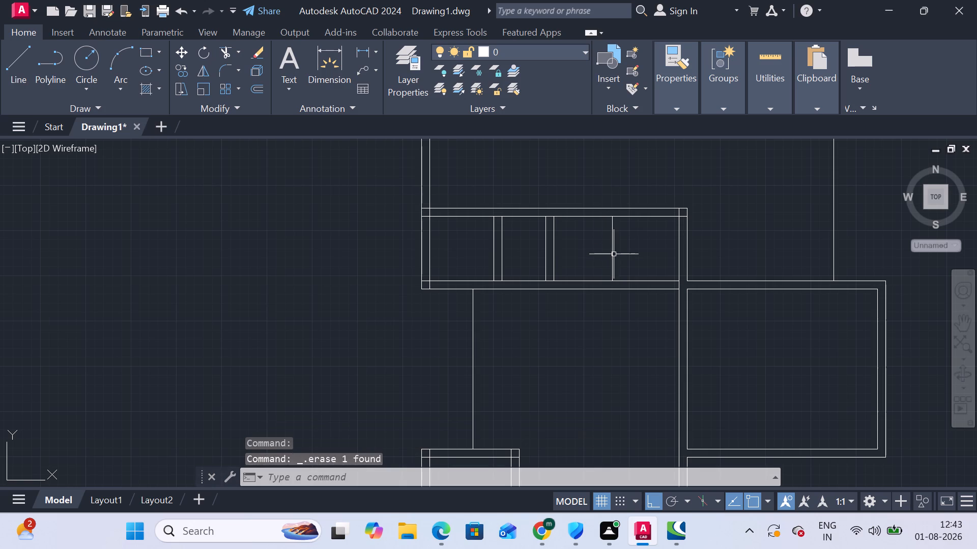
# Offset the single vertical line at the strip's right part 9" to the right.
pyautogui.click(260, 87)
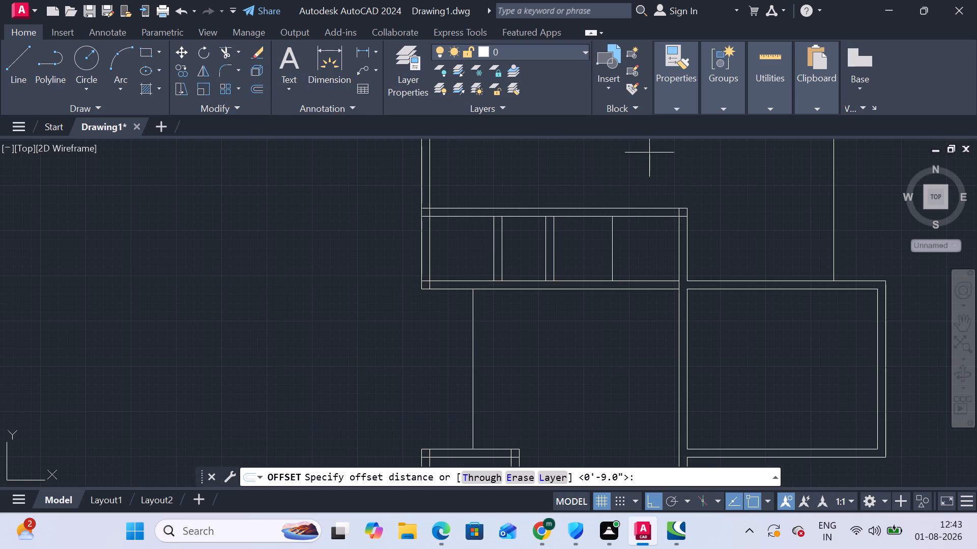
pyautogui.press('Return')
pyautogui.click(612, 248)
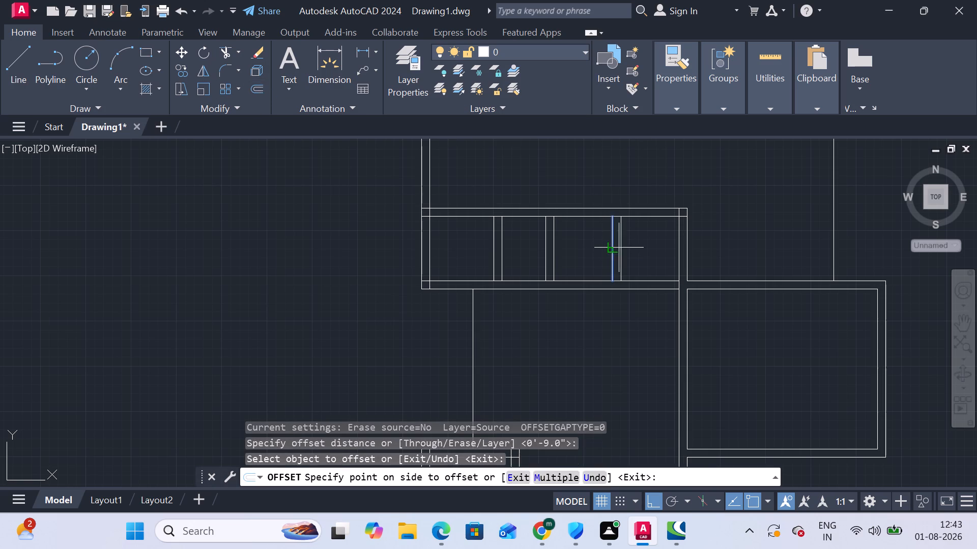
pyautogui.click(648, 247)
pyautogui.press('Escape')
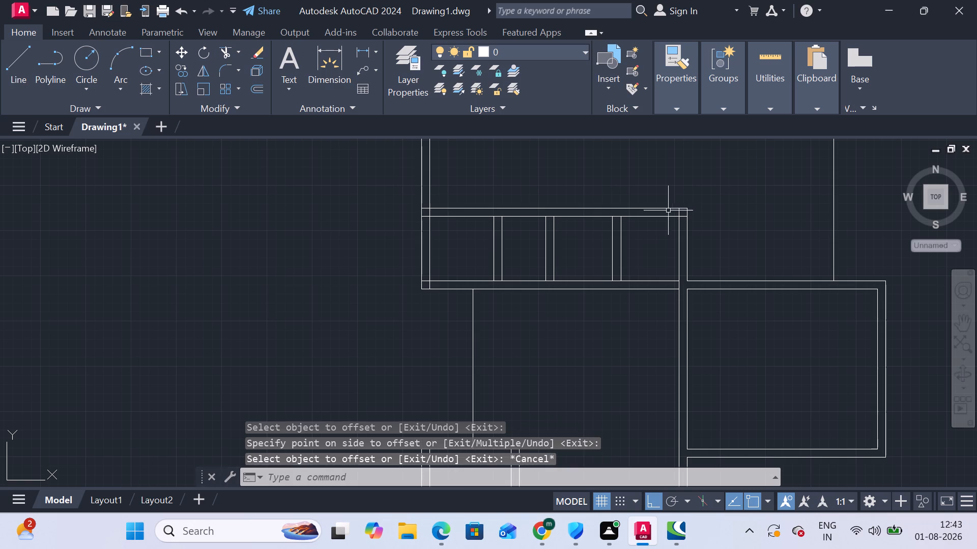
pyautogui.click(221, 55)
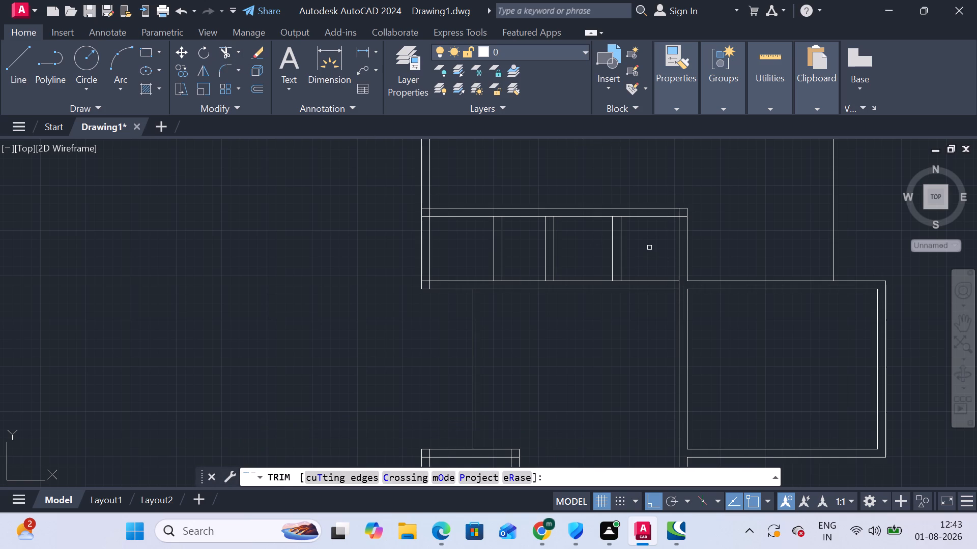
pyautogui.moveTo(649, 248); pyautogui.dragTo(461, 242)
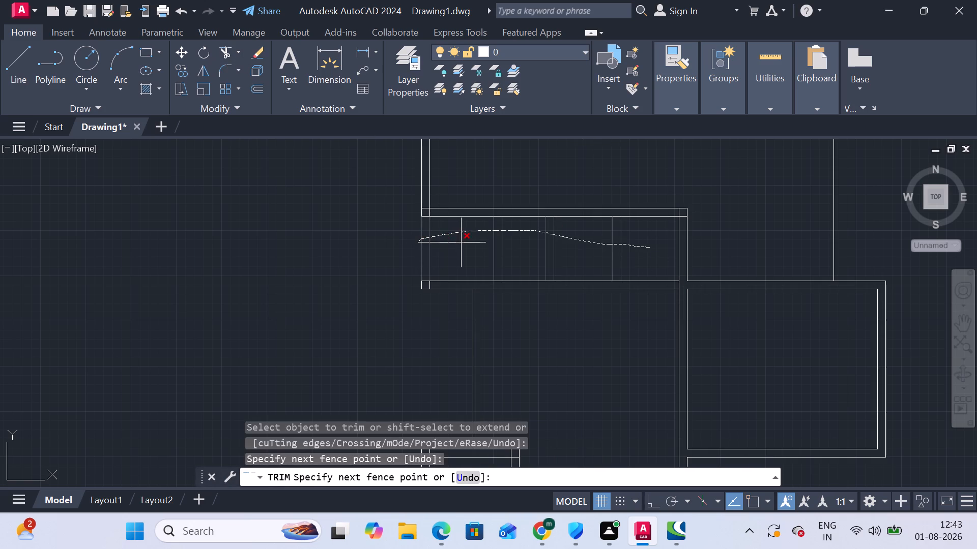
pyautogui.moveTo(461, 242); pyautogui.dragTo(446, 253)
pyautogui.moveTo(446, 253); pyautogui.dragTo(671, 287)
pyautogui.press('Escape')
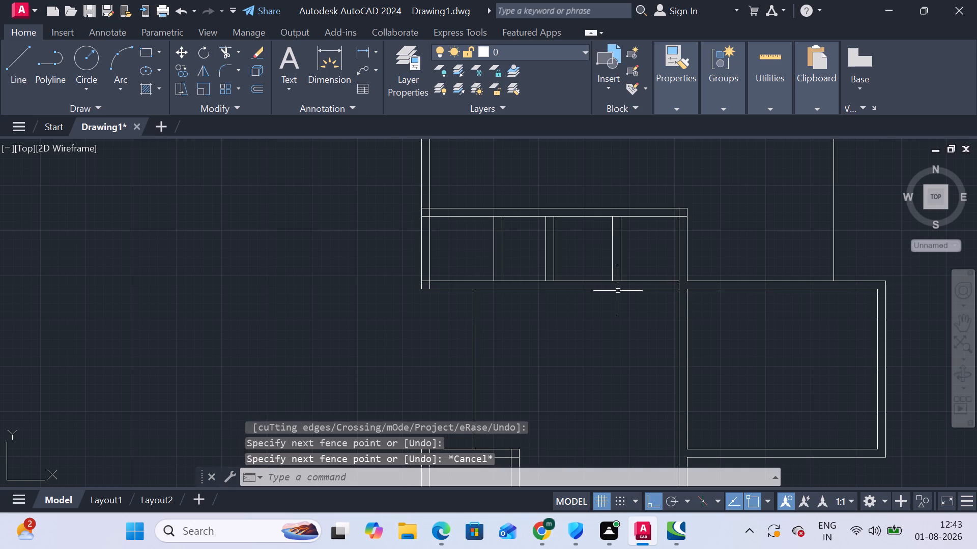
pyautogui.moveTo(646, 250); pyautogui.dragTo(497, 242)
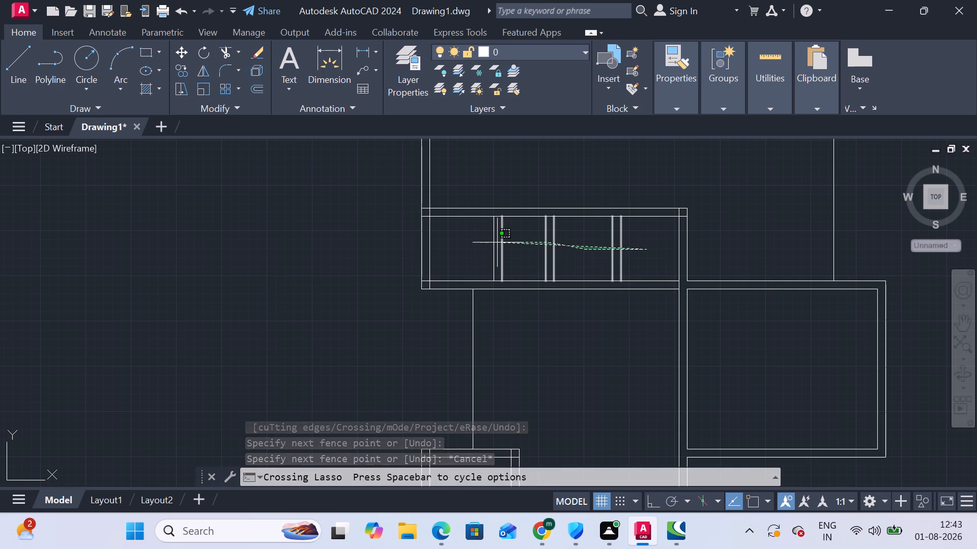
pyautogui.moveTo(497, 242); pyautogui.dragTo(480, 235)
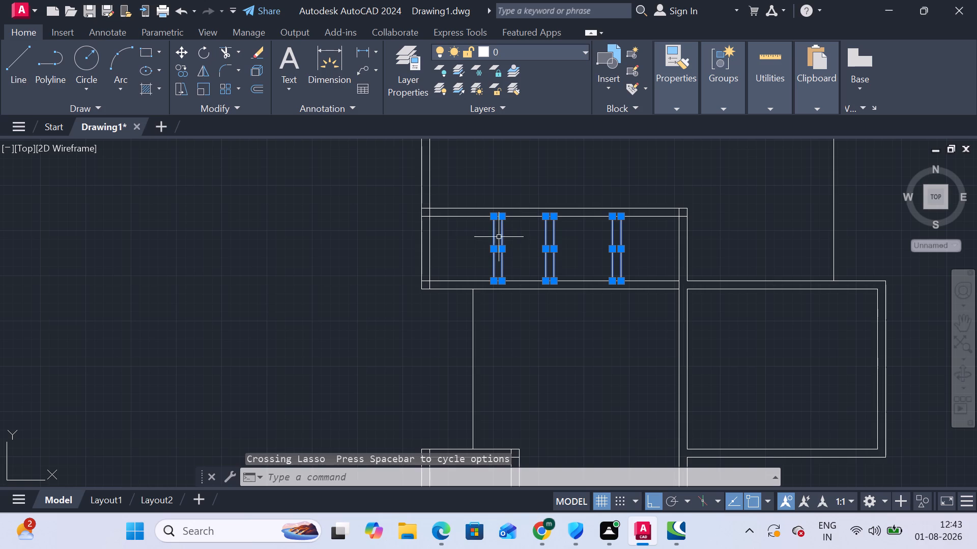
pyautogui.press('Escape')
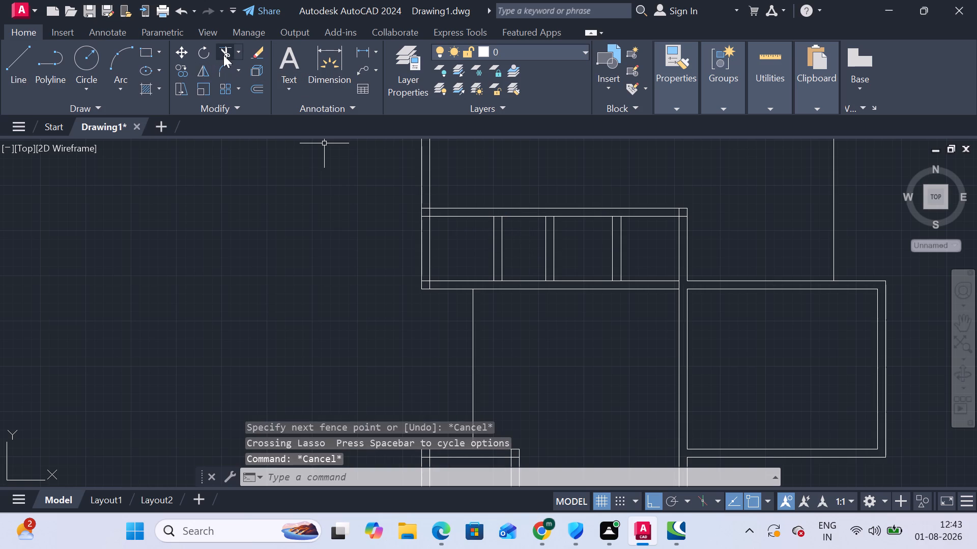
# Extend all three partition pairs in the strip to the outer lines of its top and bottom walls.
pyautogui.click(223, 54)
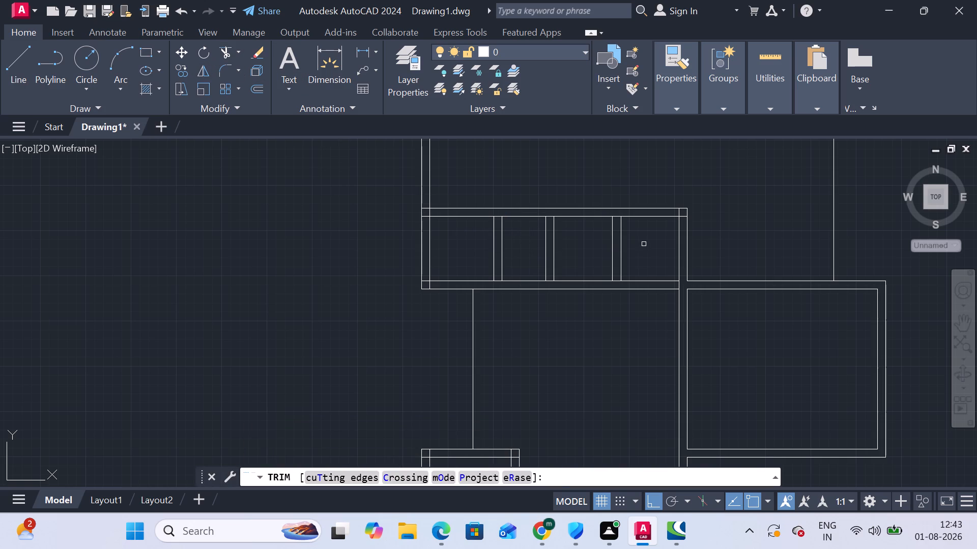
pyautogui.keyDown('shift'); pyautogui.moveTo(644, 244); pyautogui.dragTo(634, 242); pyautogui.keyUp('shift')
pyautogui.keyDown('shift'); pyautogui.moveTo(477, 228); pyautogui.dragTo(637, 241); pyautogui.keyUp('shift')
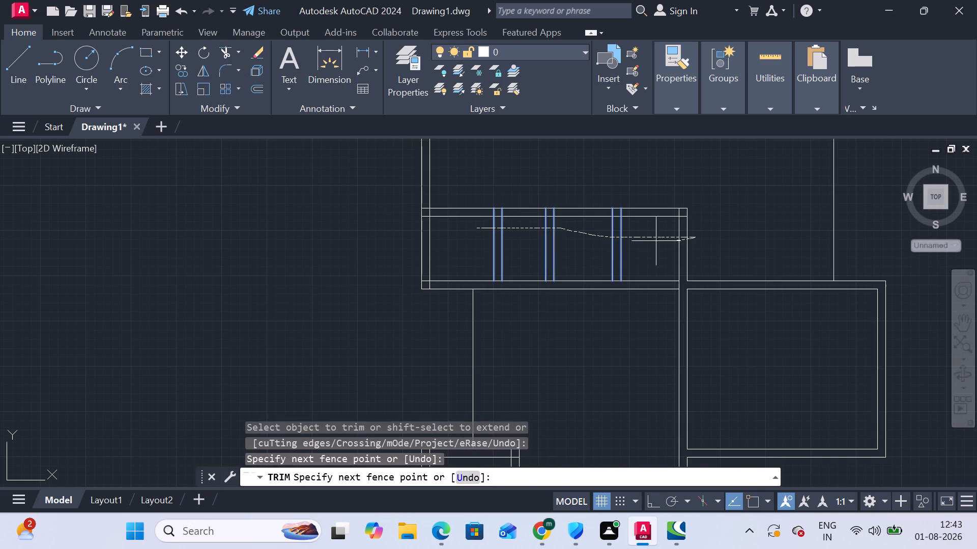
pyautogui.keyDown('shift'); pyautogui.moveTo(637, 241); pyautogui.dragTo(647, 235); pyautogui.keyUp('shift')
pyautogui.keyDown('shift'); pyautogui.click(644, 265); pyautogui.keyUp('shift')
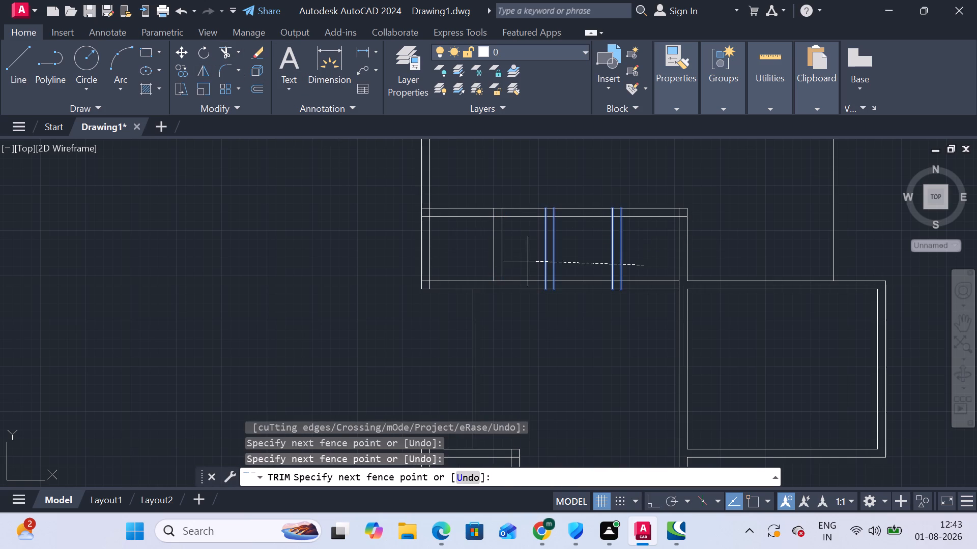
pyautogui.keyDown('shift'); pyautogui.click(464, 260); pyautogui.keyUp('shift')
pyautogui.press('Escape')
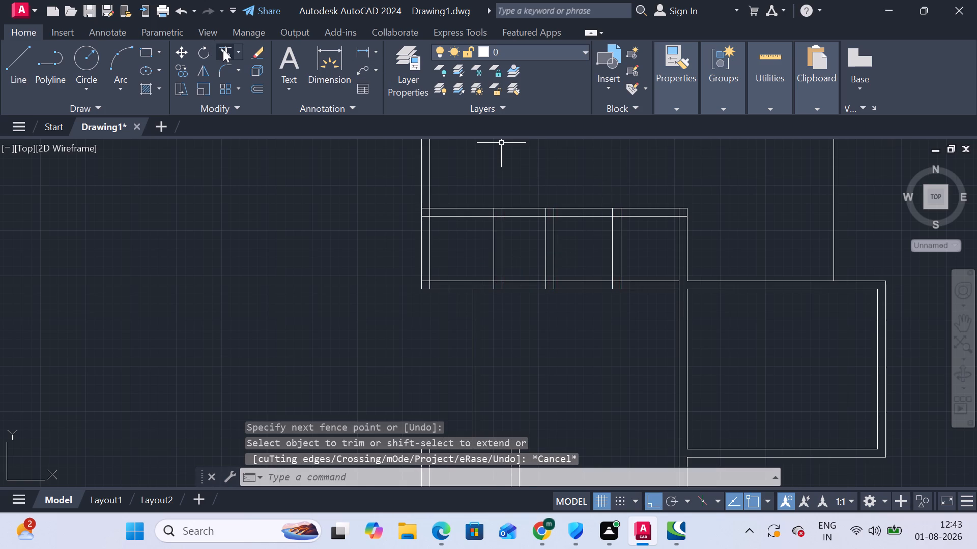
# Trim away the strip's top, end and bottom wall lines beyond the rightmost partition pair, detaching it from the large right-hand room.
pyautogui.click(223, 49)
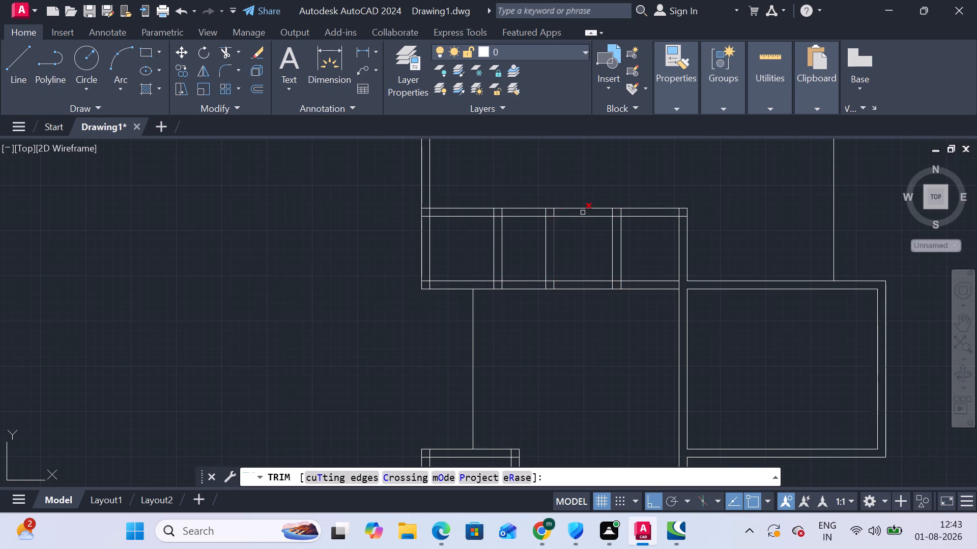
pyautogui.click(632, 192)
pyautogui.click(681, 230)
pyautogui.click(686, 216)
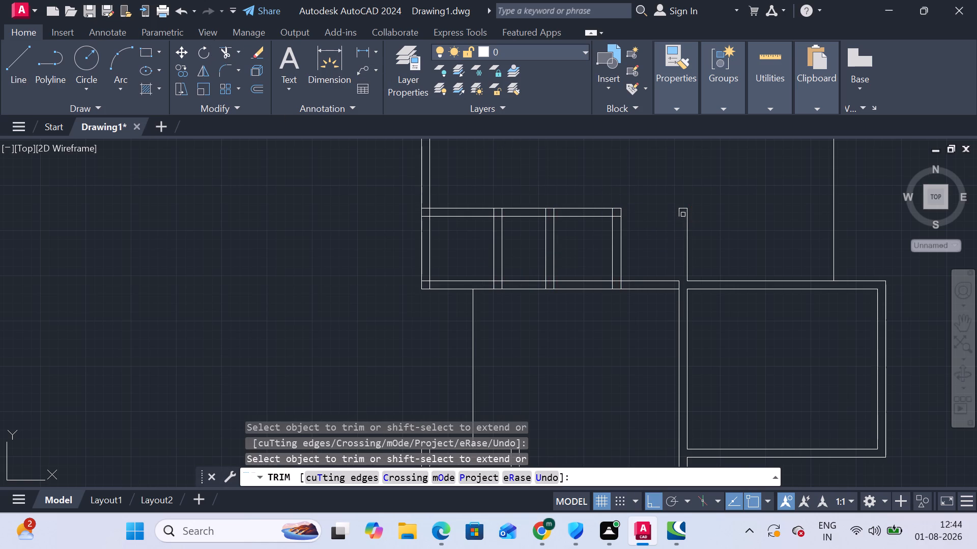
pyautogui.click(679, 209)
pyautogui.click(689, 214)
pyautogui.click(679, 213)
pyautogui.click(656, 258)
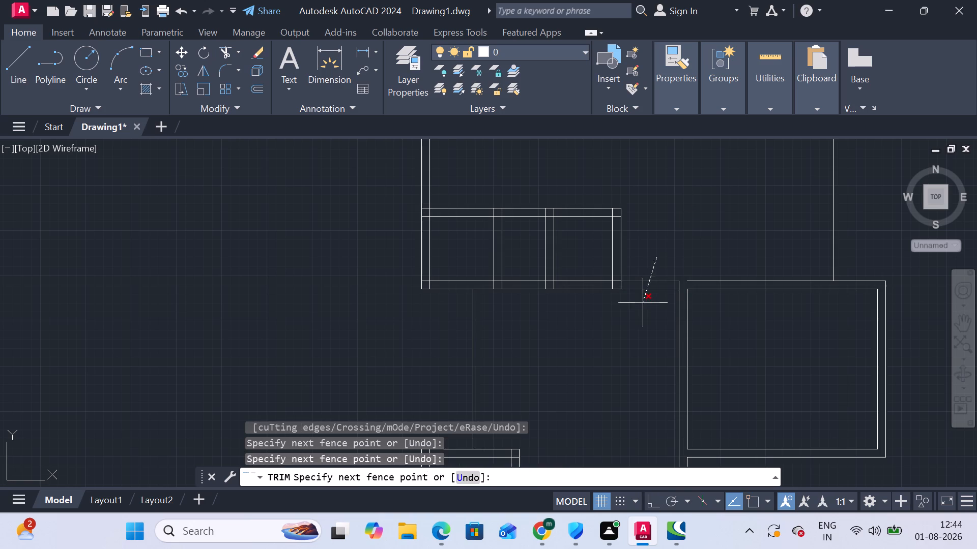
pyautogui.click(643, 312)
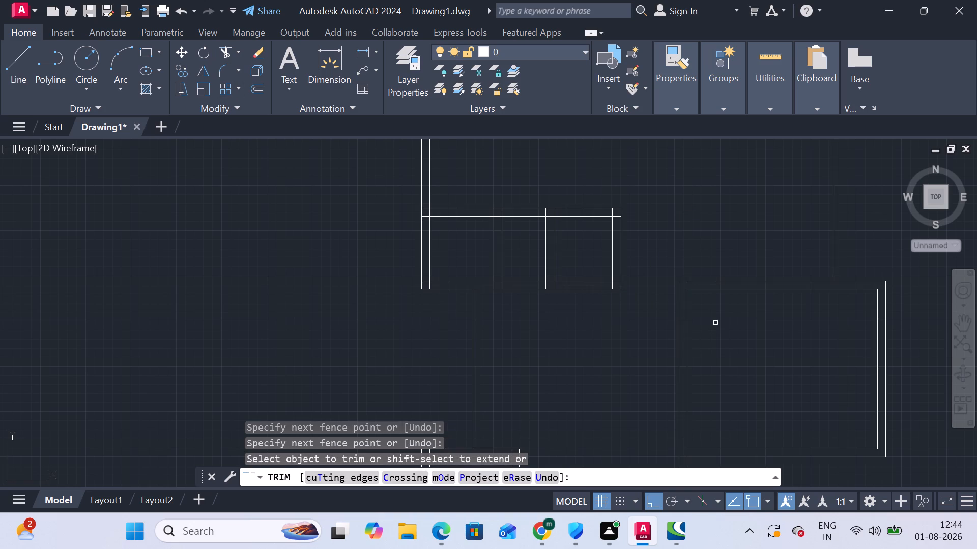
# Extend the large right-hand room's outer top line leftward to close its upper-left corner.
pyautogui.keyDown('shift'); pyautogui.click(722, 254); pyautogui.keyUp('shift')
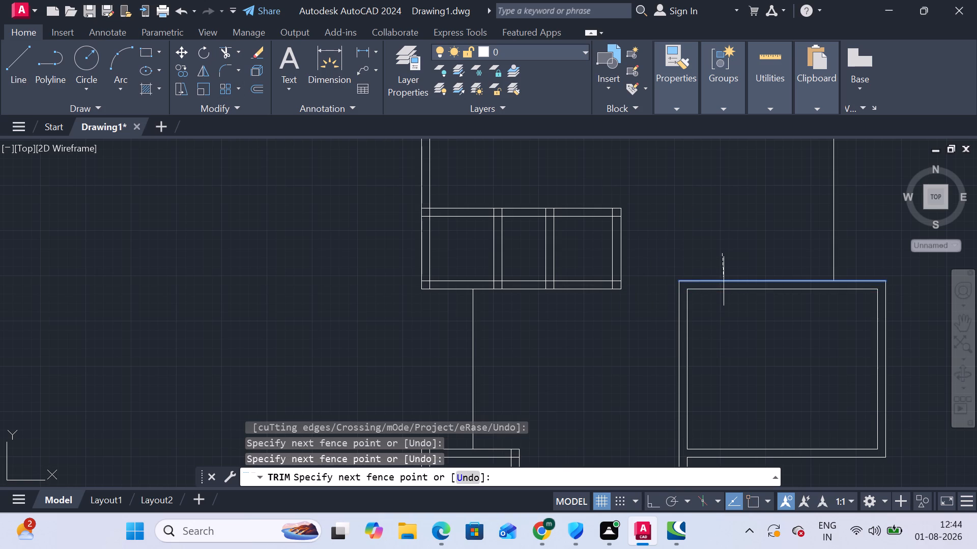
pyautogui.keyDown('shift'); pyautogui.click(724, 283); pyautogui.keyUp('shift')
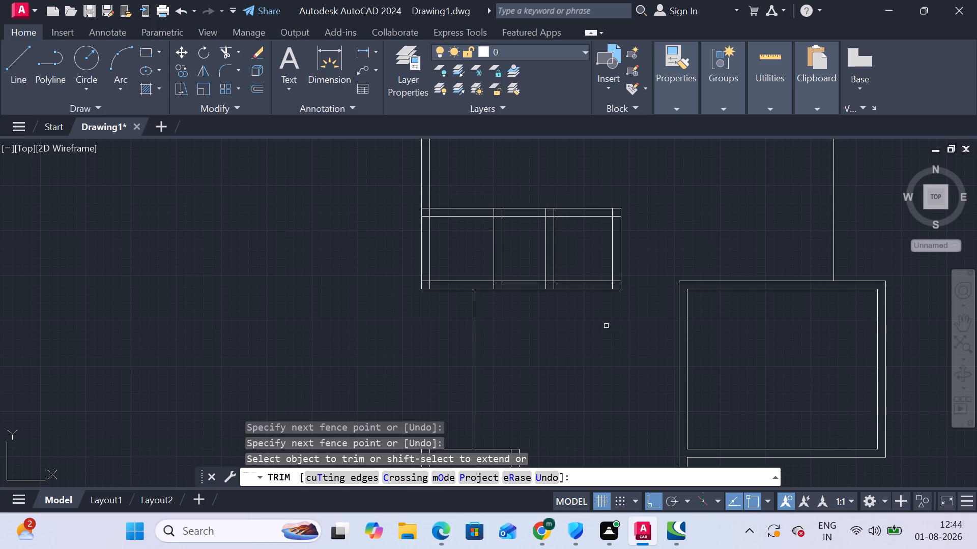
# Trim out both bottom wall lines across the strip's middle bay, between the first and second partition pairs.
pyautogui.scroll(-1, 609, 328)
pyautogui.moveTo(573, 337); pyautogui.dragTo(574, 337, button='middle')
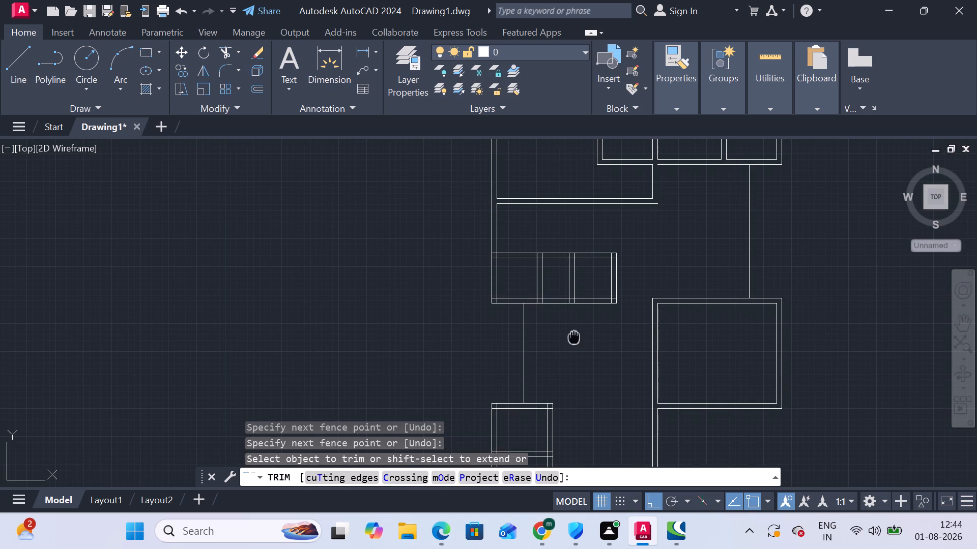
pyautogui.moveTo(574, 337); pyautogui.dragTo(574, 287, button='middle')
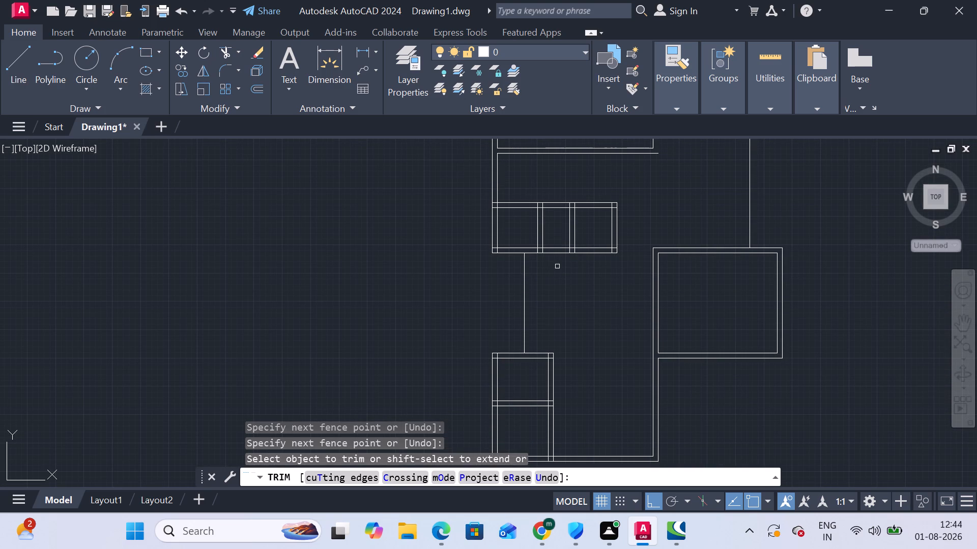
pyautogui.click(557, 266)
pyautogui.click(560, 227)
# Trim the overlapping lines where the strip's top wall meets the left exterior wall.
pyautogui.scroll(3, 509, 203)
pyautogui.click(456, 210)
pyautogui.click(450, 191)
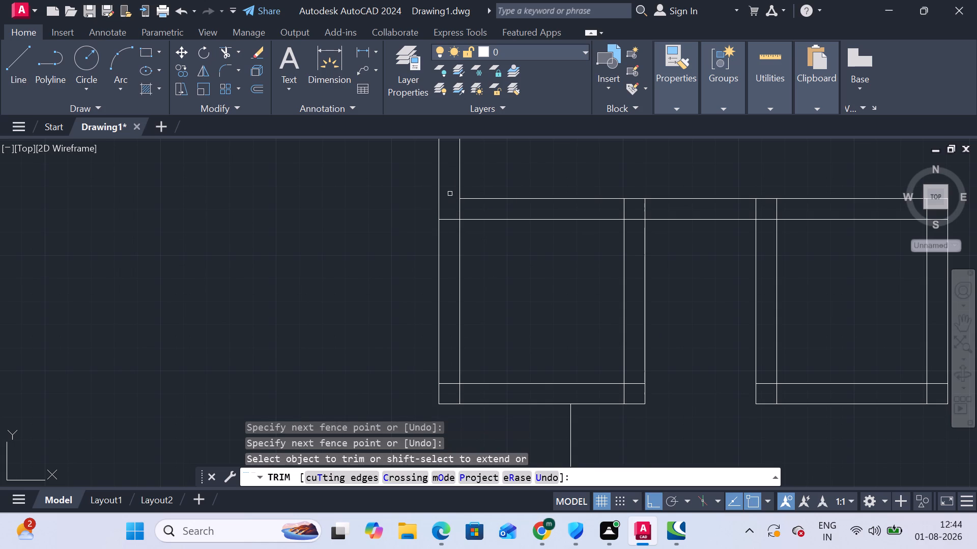
pyautogui.moveTo(450, 218); pyautogui.dragTo(450, 222)
pyautogui.click(442, 241)
pyautogui.moveTo(459, 210); pyautogui.dragTo(482, 209)
pyautogui.click(508, 209)
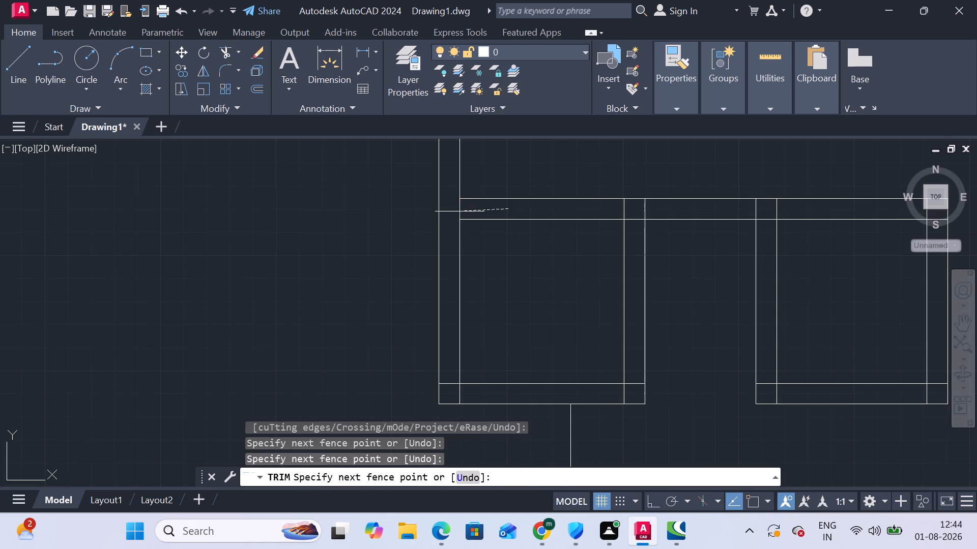
pyautogui.click(455, 208)
# Trim the partition stubs and crossing segments along the strip's top wall to clean its partition junctions and upper-right corner.
pyautogui.moveTo(604, 215); pyautogui.dragTo(614, 215)
pyautogui.scroll(-1, 864, 213)
pyautogui.moveTo(846, 213); pyautogui.dragTo(712, 215, button='middle')
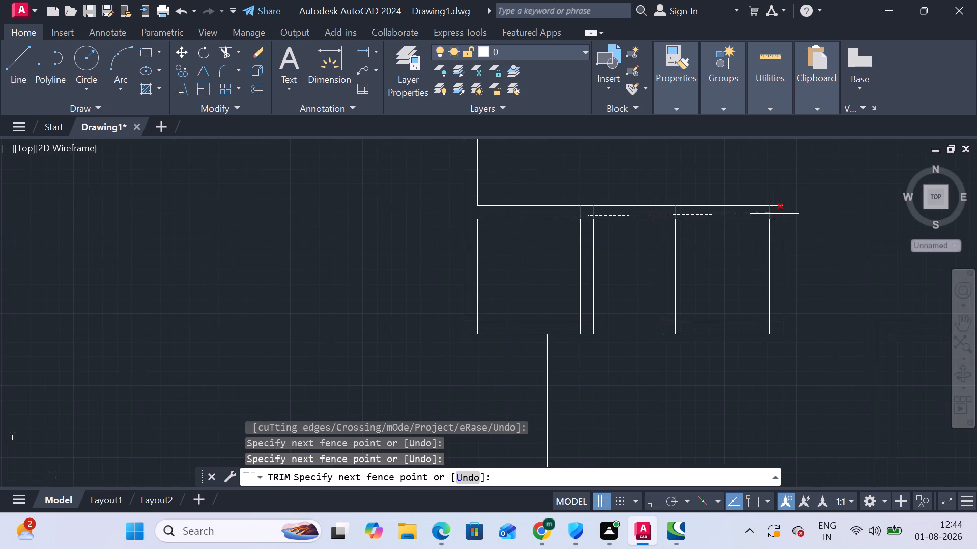
pyautogui.doubleClick(774, 213)
pyautogui.click(776, 221)
pyautogui.click(666, 220)
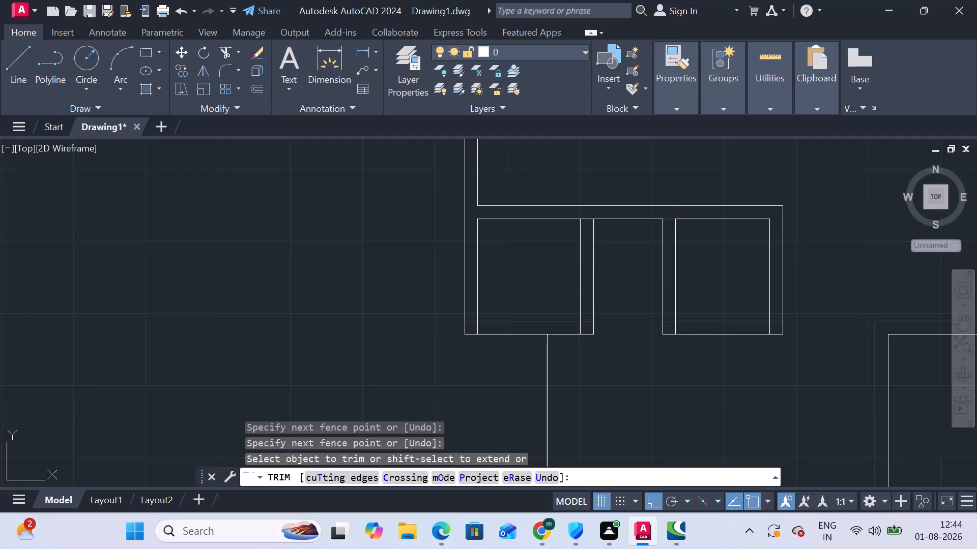
pyautogui.click(585, 219)
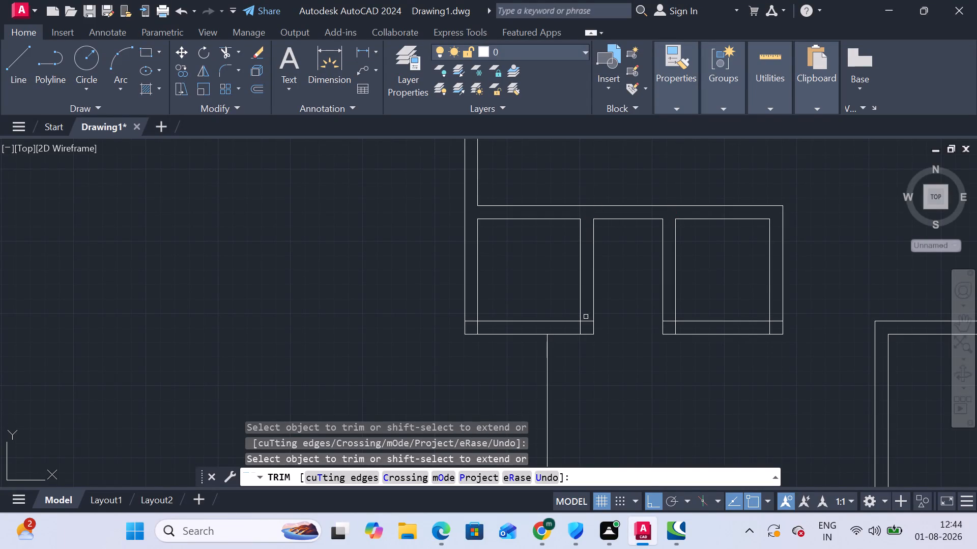
# Trim the overlapping lines at both bottom corners of the strip's left room.
pyautogui.scroll(2, 585, 317)
pyautogui.moveTo(585, 324); pyautogui.dragTo(585, 329)
pyautogui.click(585, 338)
pyautogui.click(574, 339)
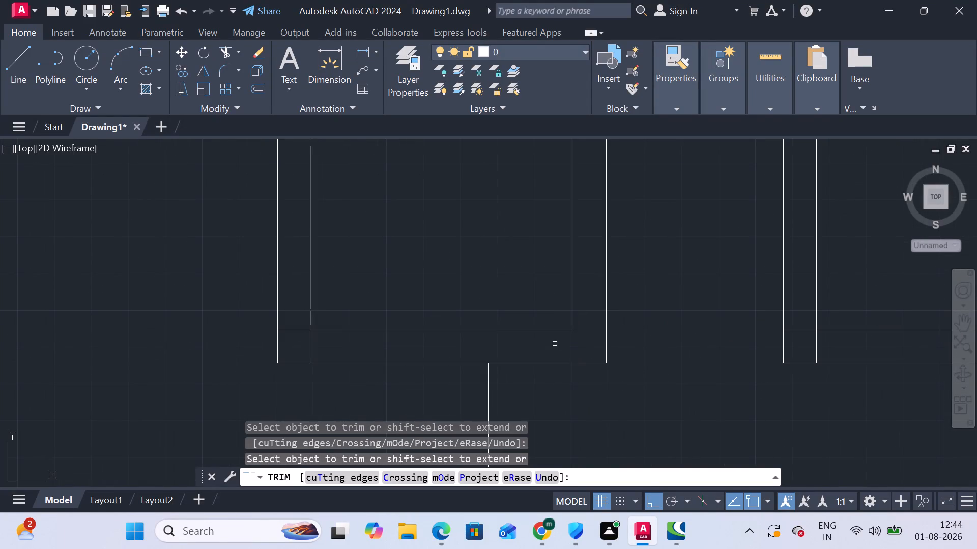
pyautogui.click(314, 345)
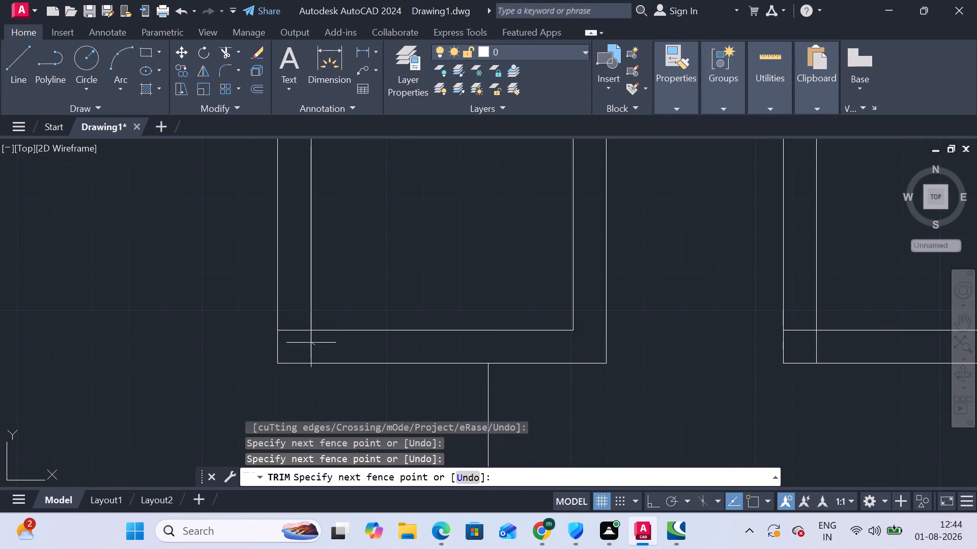
pyautogui.click(301, 338)
pyautogui.click(293, 327)
pyautogui.click(292, 332)
# Trim the overlapping lines at both bottom corners of the strip's right room.
pyautogui.scroll(-2, 710, 330)
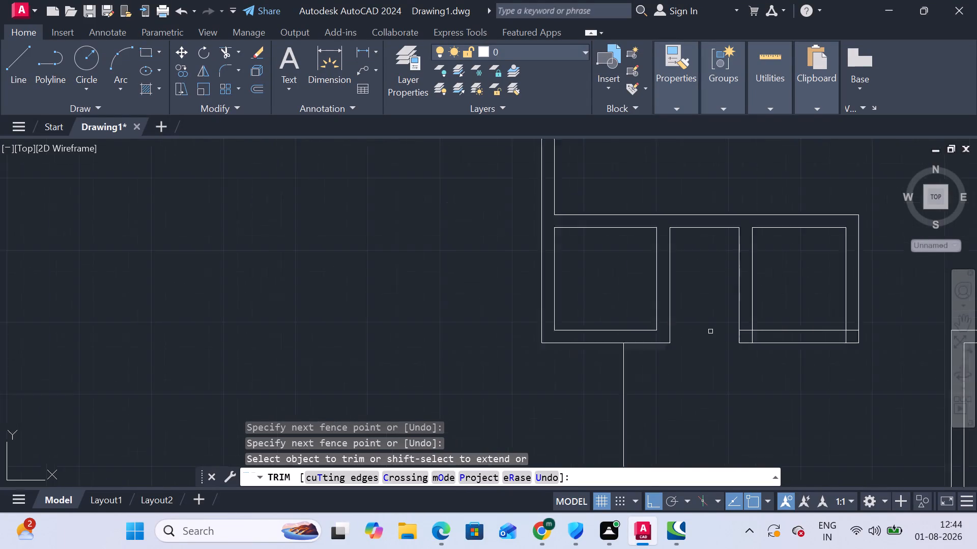
pyautogui.scroll(2, 781, 340)
pyautogui.click(689, 306)
pyautogui.click(692, 327)
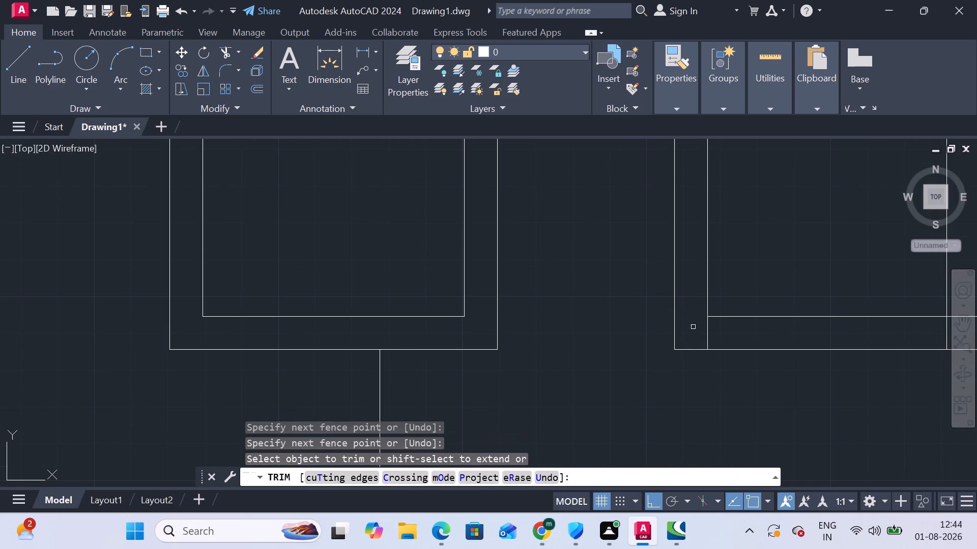
pyautogui.click(709, 329)
pyautogui.scroll(-2, 749, 329)
pyautogui.moveTo(741, 324); pyautogui.dragTo(560, 327, button='middle')
pyautogui.scroll(2, 672, 325)
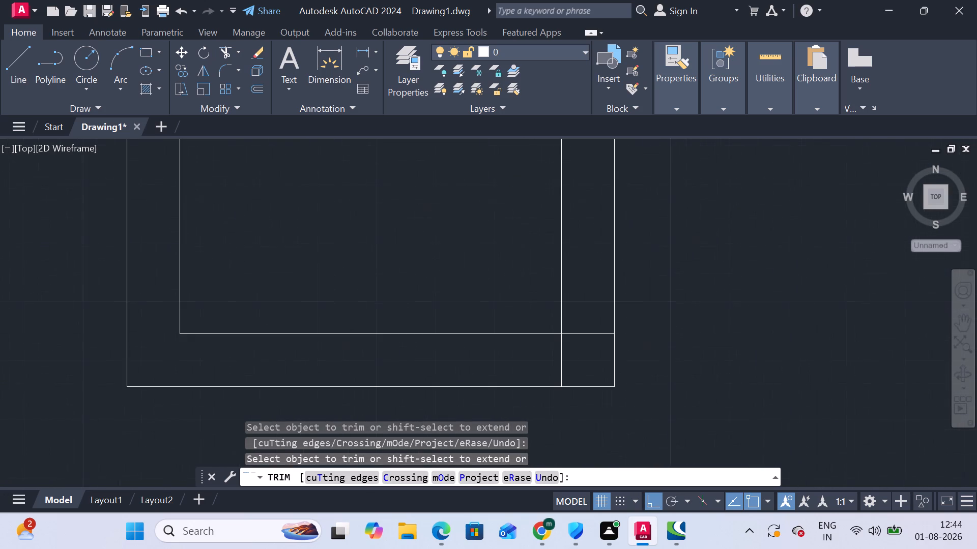
pyautogui.scroll(1, 672, 325)
pyautogui.click(578, 336)
pyautogui.click(568, 349)
pyautogui.click(553, 351)
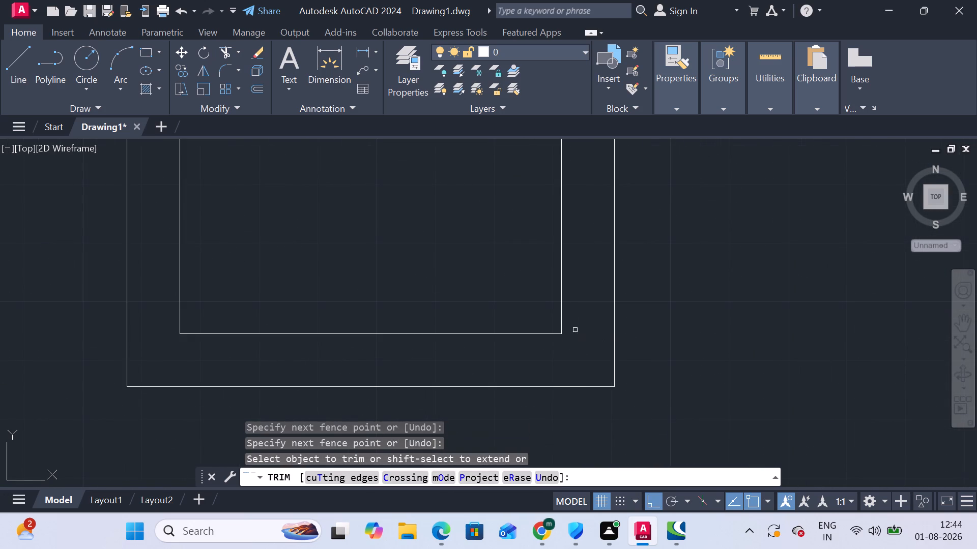
# Extend the right line of the partition below the upper rooms to the lower wall's end and trim its segment across the wall gap.
pyautogui.scroll(-3, 575, 329)
pyautogui.scroll(1, 573, 210)
pyautogui.scroll(-2, 600, 279)
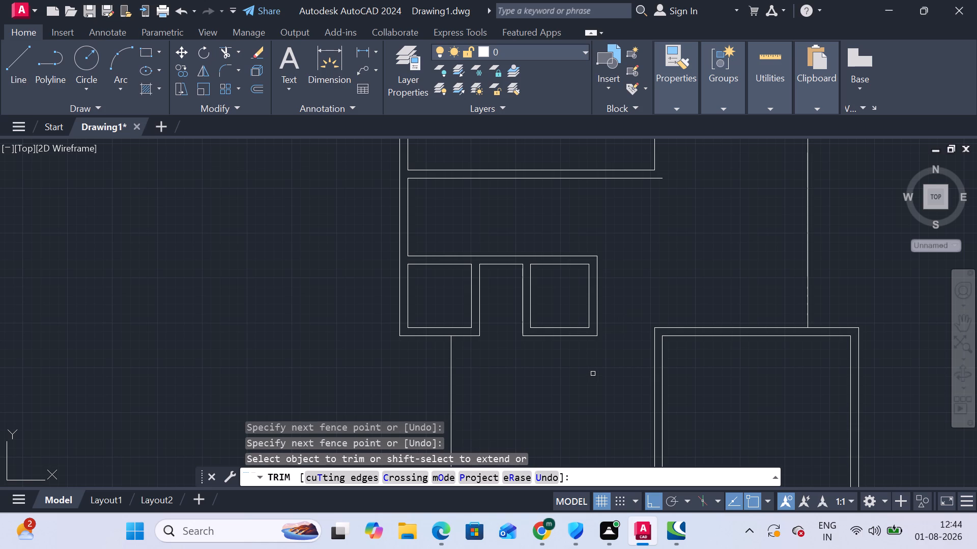
pyautogui.scroll(-2, 592, 374)
pyautogui.scroll(3, 621, 292)
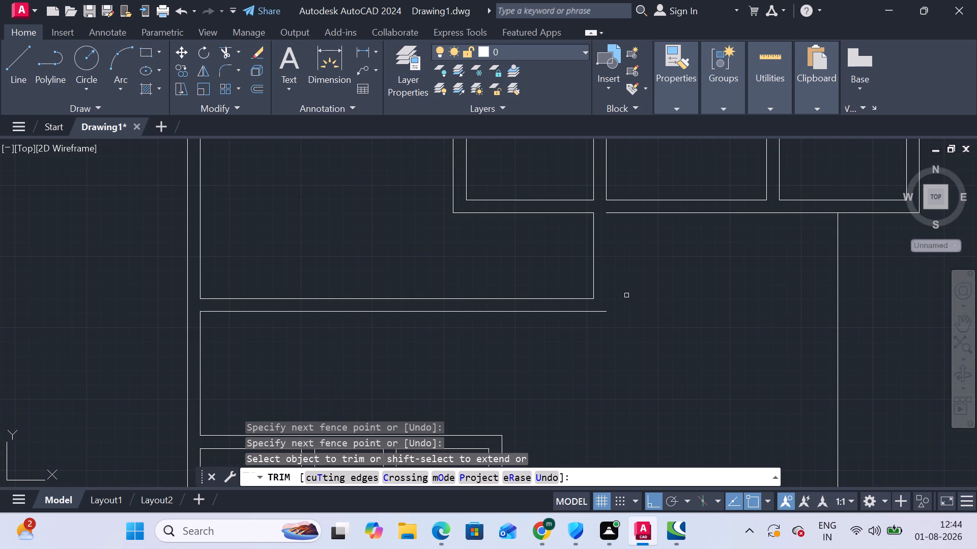
pyautogui.click(22, 54)
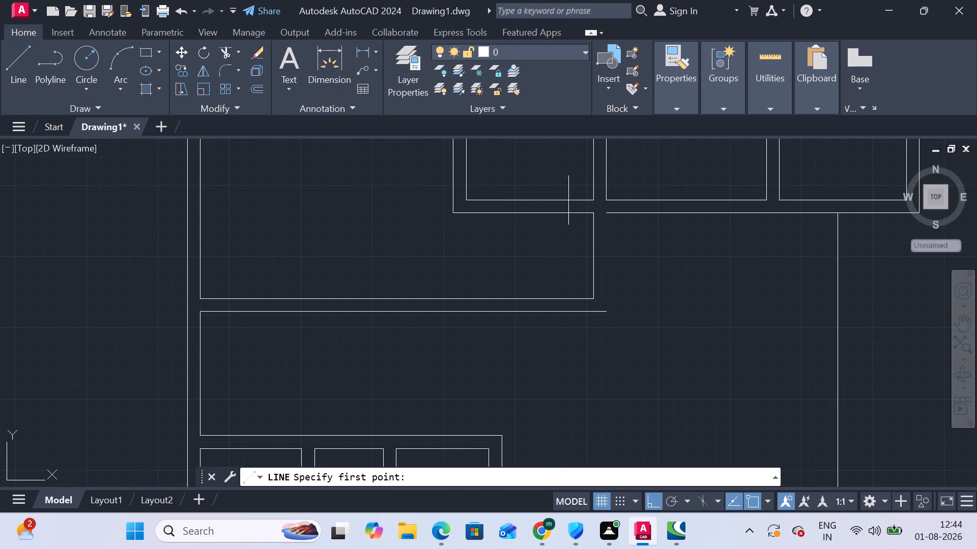
pyautogui.click(228, 50)
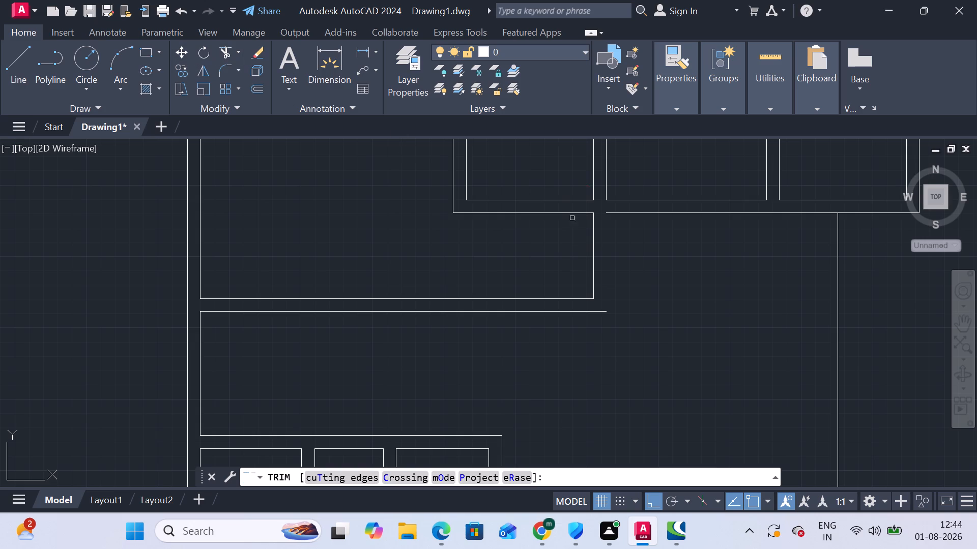
pyautogui.click(622, 174)
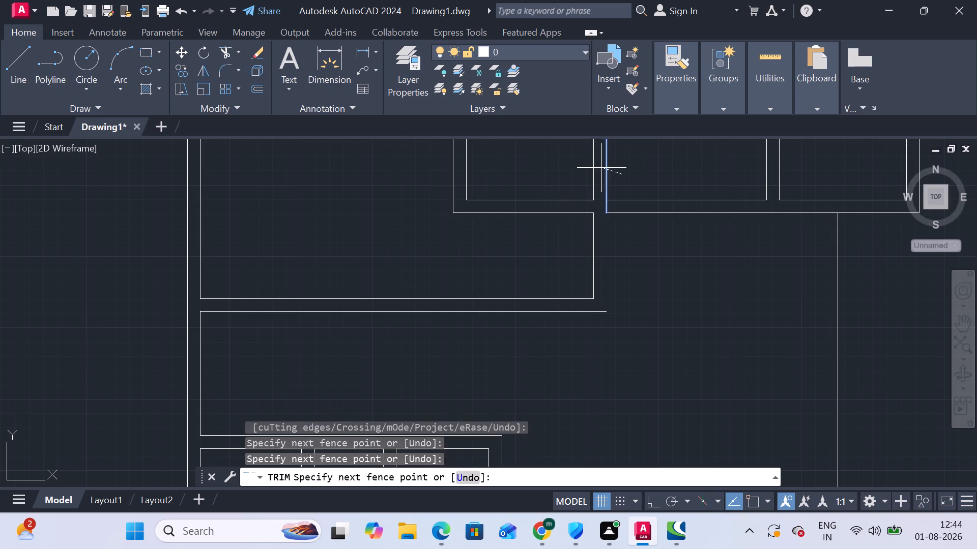
pyautogui.keyDown('shift'); pyautogui.click(599, 168); pyautogui.keyUp('shift')
pyautogui.keyDown('shift'); pyautogui.click(619, 168); pyautogui.keyUp('shift')
pyautogui.keyDown('shift'); pyautogui.click(601, 164); pyautogui.keyUp('shift')
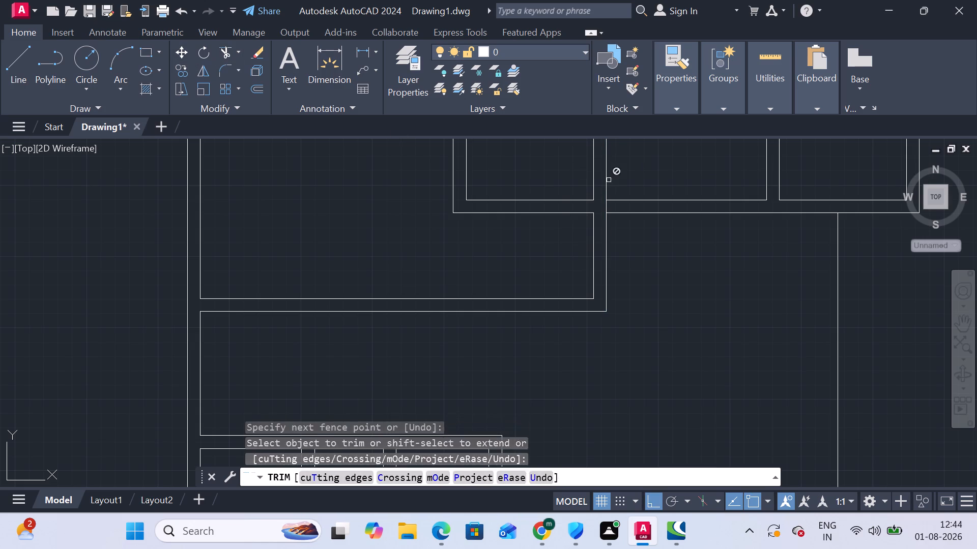
pyautogui.click(606, 212)
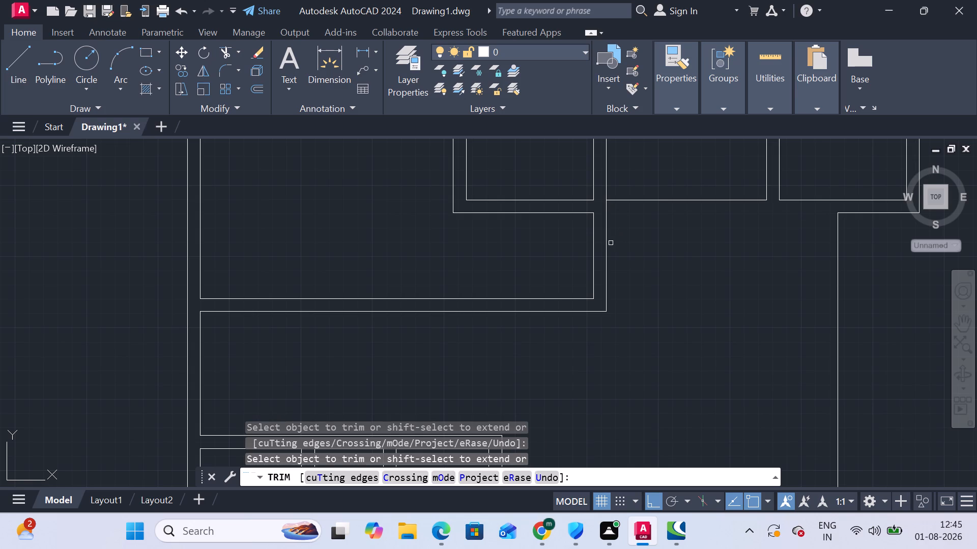
pyautogui.hotkey('ctrl', 'z')
pyautogui.click(607, 207)
# Trim the overlapping lines at both top corners of the two-room block at the plan's lower left.
pyautogui.scroll(-1, 640, 320)
pyautogui.moveTo(652, 340); pyautogui.dragTo(605, 190, button='middle')
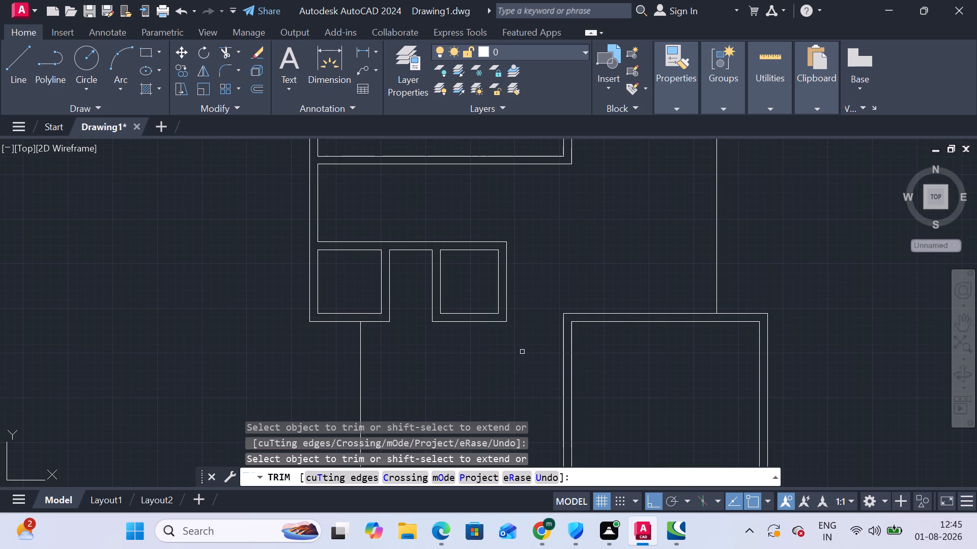
pyautogui.moveTo(513, 383); pyautogui.dragTo(524, 298, button='middle')
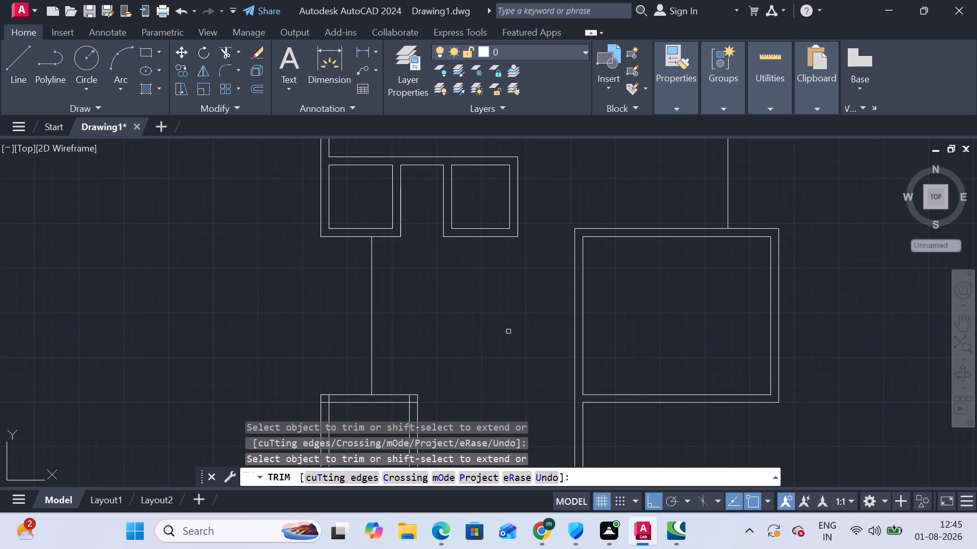
pyautogui.moveTo(499, 353); pyautogui.dragTo(514, 223, button='middle')
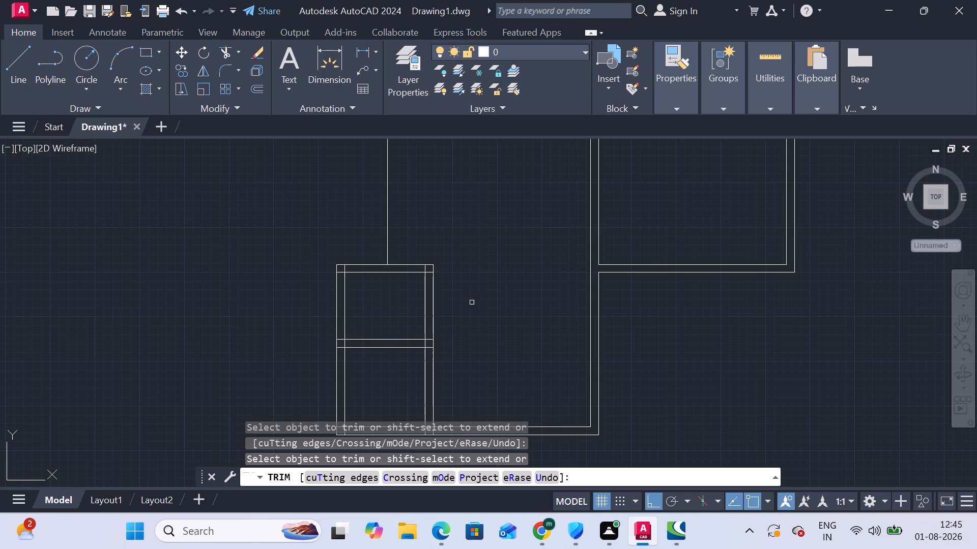
pyautogui.scroll(2, 418, 267)
pyautogui.click(441, 274)
pyautogui.click(428, 266)
pyautogui.moveTo(448, 272); pyautogui.dragTo(448, 277)
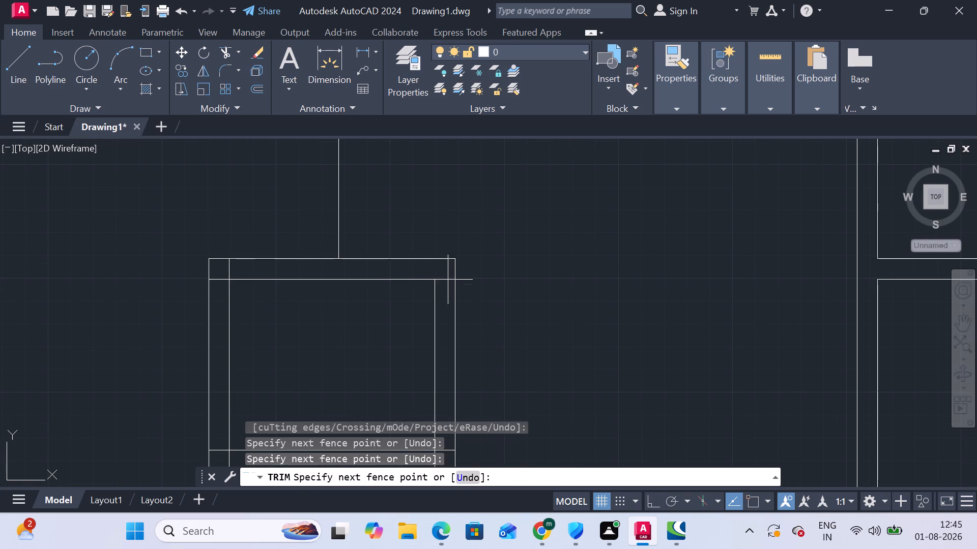
pyautogui.click(446, 285)
pyautogui.click(227, 272)
pyautogui.click(216, 280)
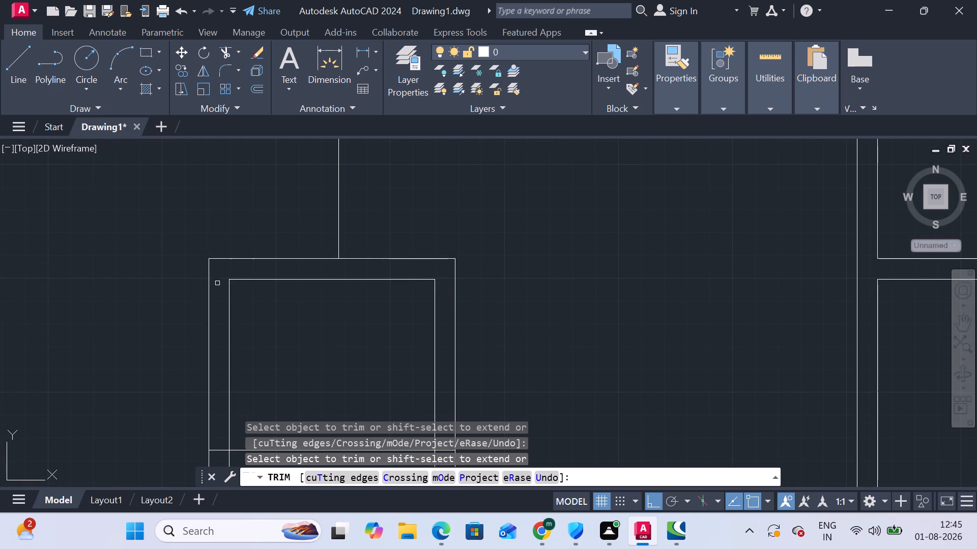
# Trim the crossing lines where the block's middle partition meets its left and right walls.
pyautogui.scroll(-3, 224, 309)
pyautogui.moveTo(229, 328); pyautogui.dragTo(262, 190, button='middle')
pyautogui.scroll(3, 255, 208)
pyautogui.click(254, 186)
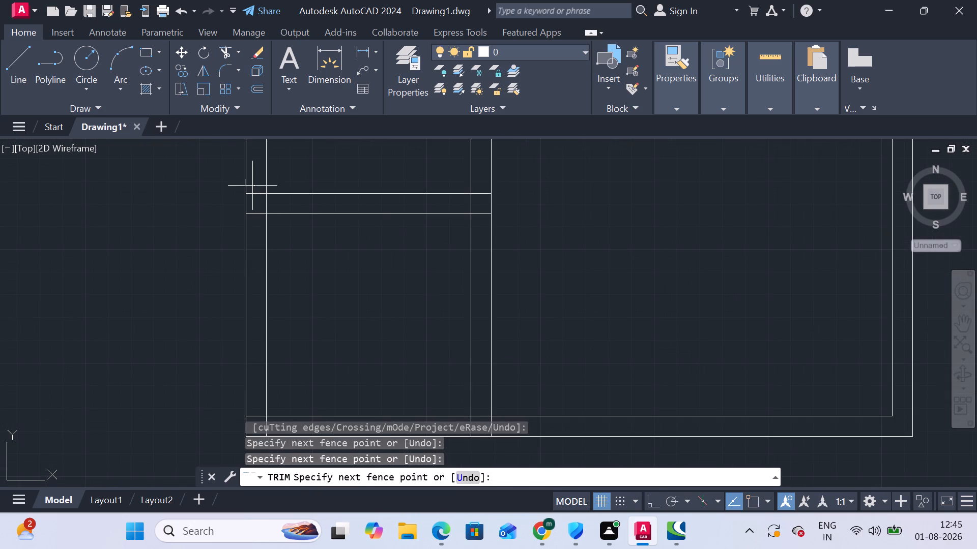
pyautogui.click(251, 242)
pyautogui.click(258, 205)
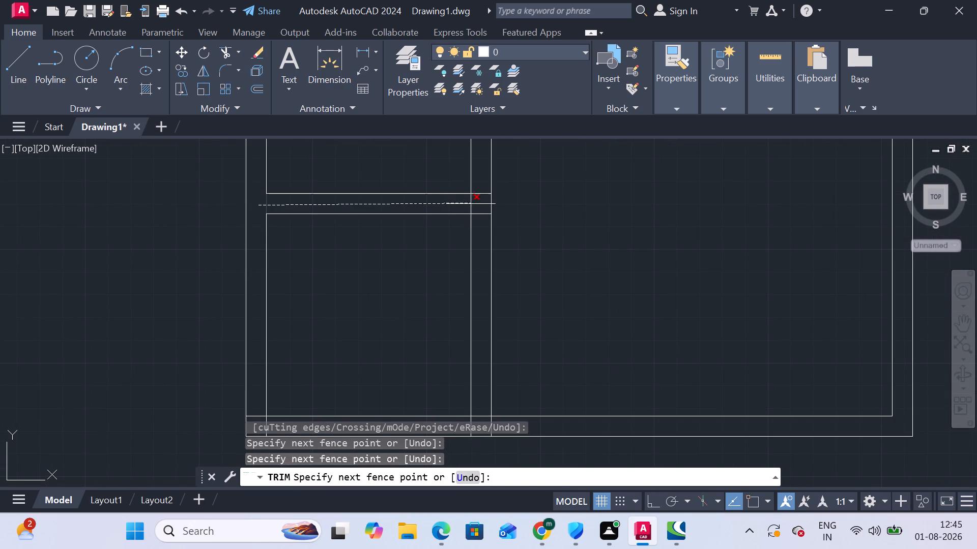
pyautogui.click(471, 204)
pyautogui.click(475, 192)
pyautogui.moveTo(480, 208); pyautogui.dragTo(480, 214)
pyautogui.click(480, 214)
# Trim the inner-line overlaps where the block's right wall meets the bottom exterior wall.
pyautogui.moveTo(481, 203); pyautogui.dragTo(483, 273, button='middle')
pyautogui.scroll(-1, 483, 241)
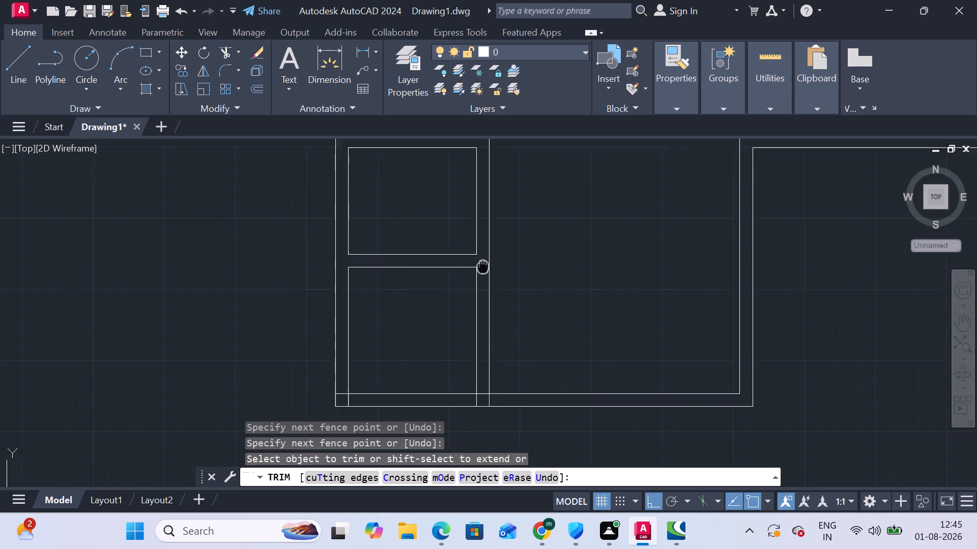
pyautogui.moveTo(483, 273); pyautogui.dragTo(483, 299, button='middle')
pyautogui.moveTo(483, 320); pyautogui.dragTo(501, 169, button='middle')
pyautogui.scroll(3, 495, 282)
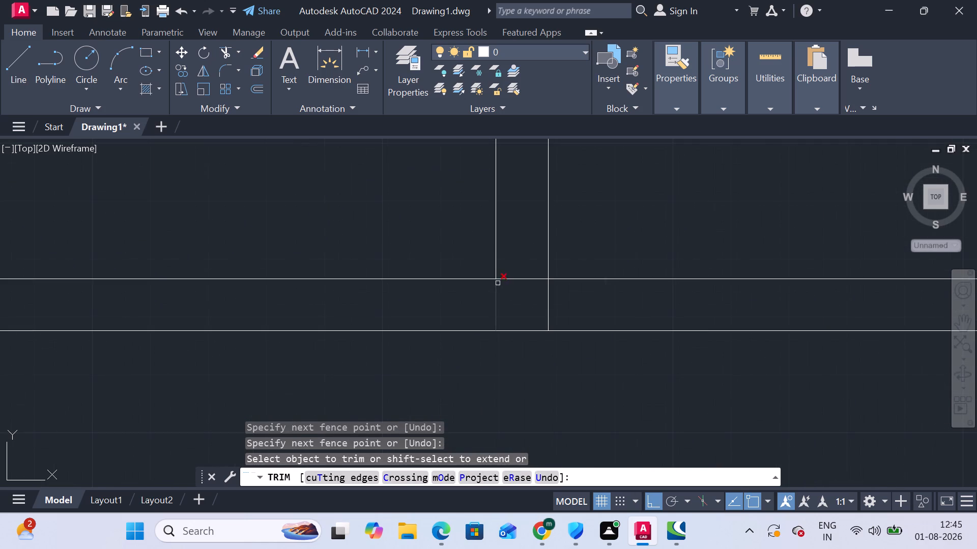
pyautogui.click(505, 274)
pyautogui.click(511, 289)
pyautogui.click(507, 291)
pyautogui.click(489, 293)
# Trim the block's bottom-left corner overlap and the remaining stub where its right wall meets the bottom exterior wall.
pyautogui.scroll(-2, 329, 299)
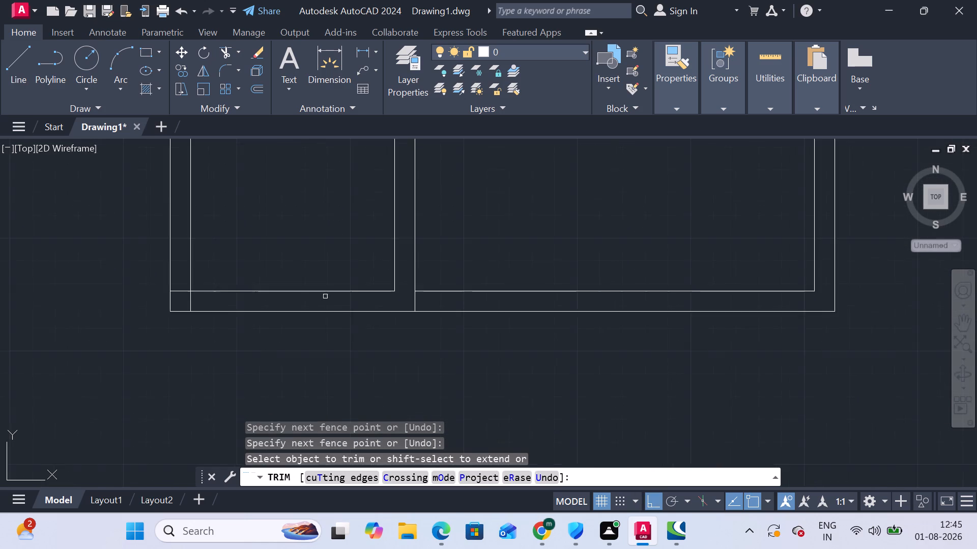
pyautogui.scroll(-1, 324, 295)
pyautogui.scroll(3, 238, 307)
pyautogui.click(217, 234)
pyautogui.moveTo(222, 260); pyautogui.dragTo(227, 262)
pyautogui.moveTo(239, 271); pyautogui.dragTo(244, 273)
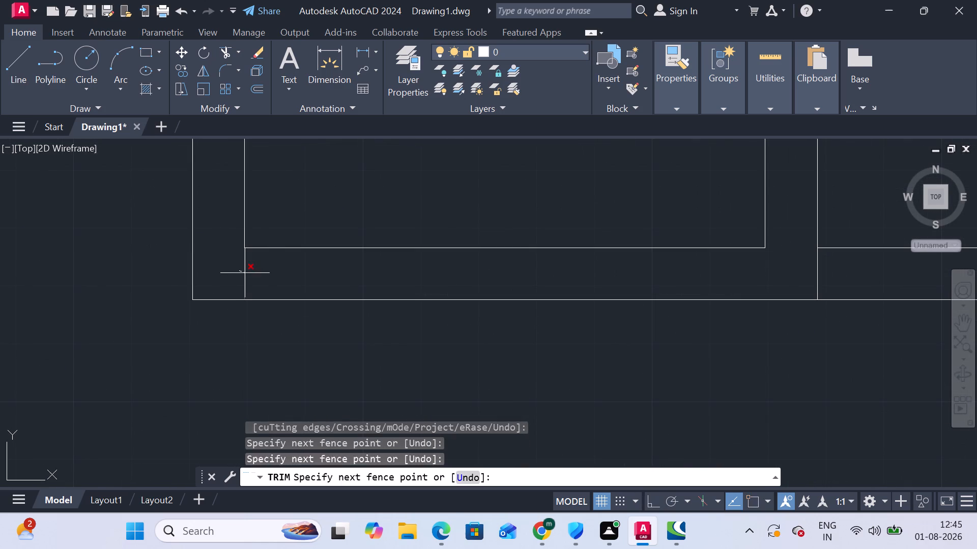
pyautogui.click(252, 274)
pyautogui.scroll(-2, 264, 272)
pyautogui.moveTo(294, 226); pyautogui.dragTo(273, 345, button='middle')
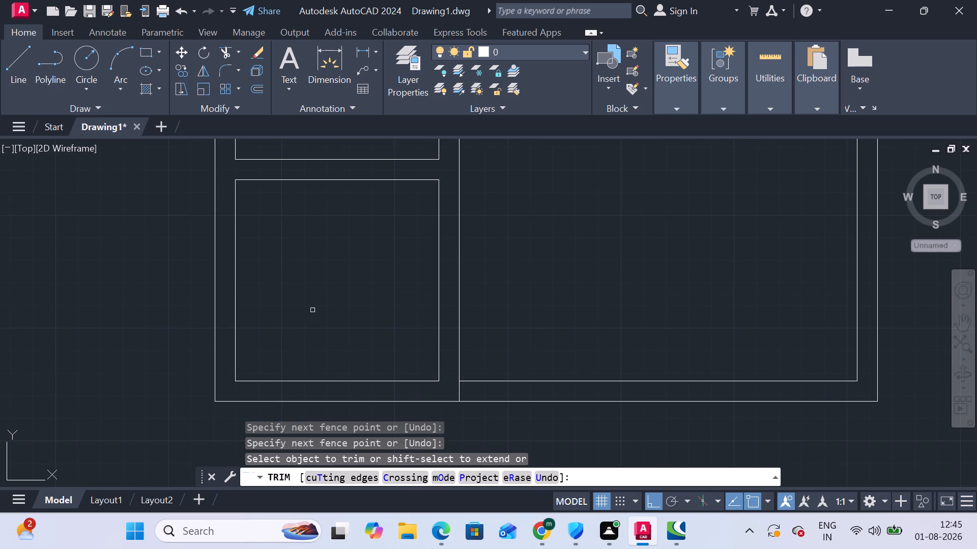
pyautogui.click(454, 390)
pyautogui.click(463, 391)
# Look over the whole floor plan to check the trimmed walls, and end the trimming.
pyautogui.scroll(-2, 481, 289)
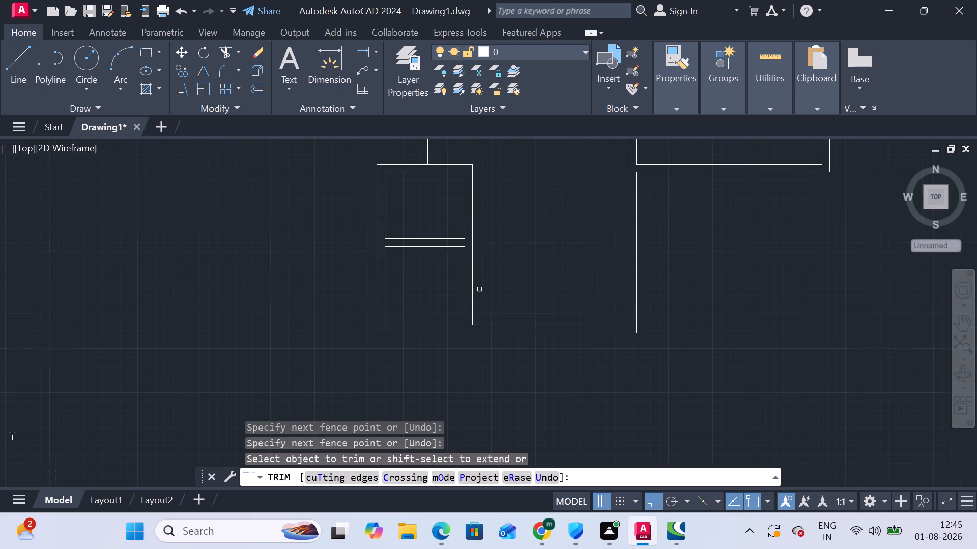
pyautogui.moveTo(540, 259); pyautogui.dragTo(457, 306, button='middle')
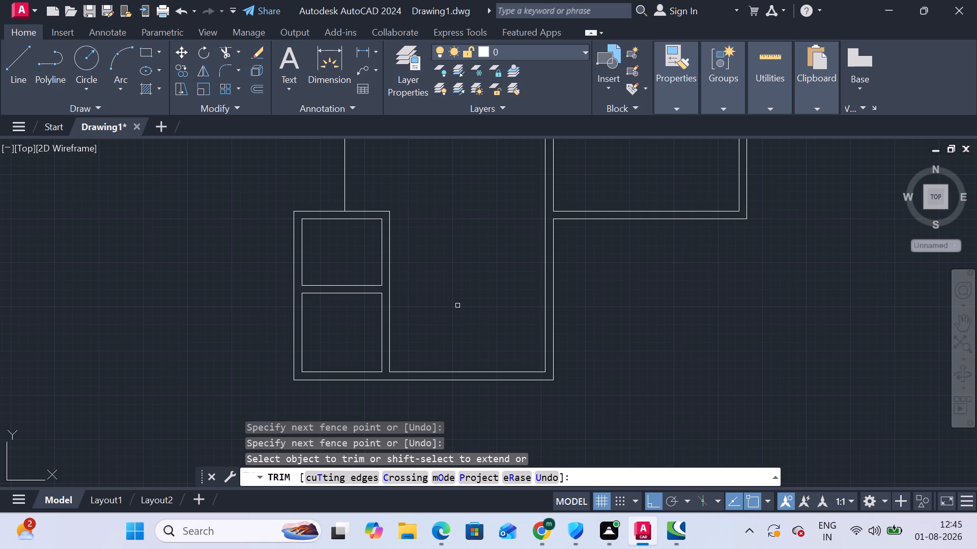
pyautogui.scroll(-1, 465, 238)
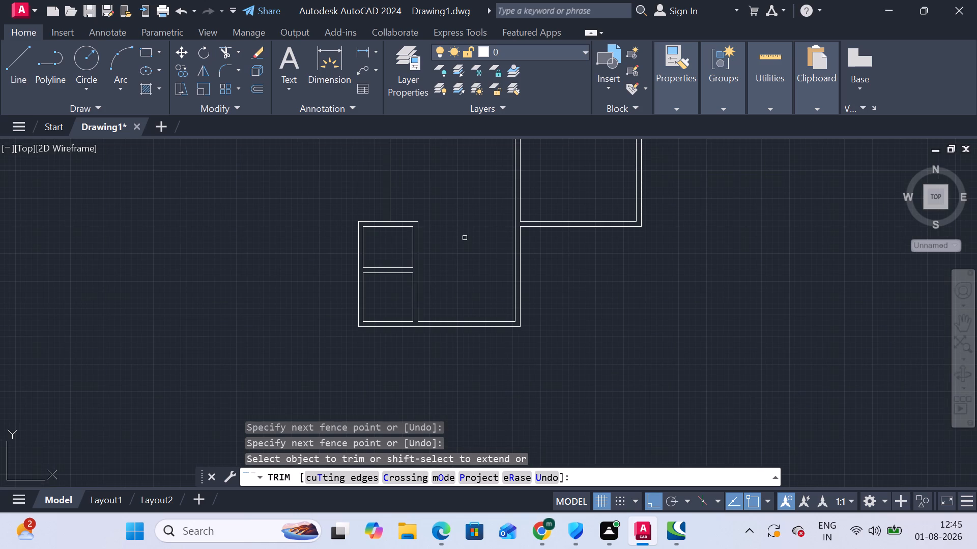
pyautogui.scroll(-2, 465, 238)
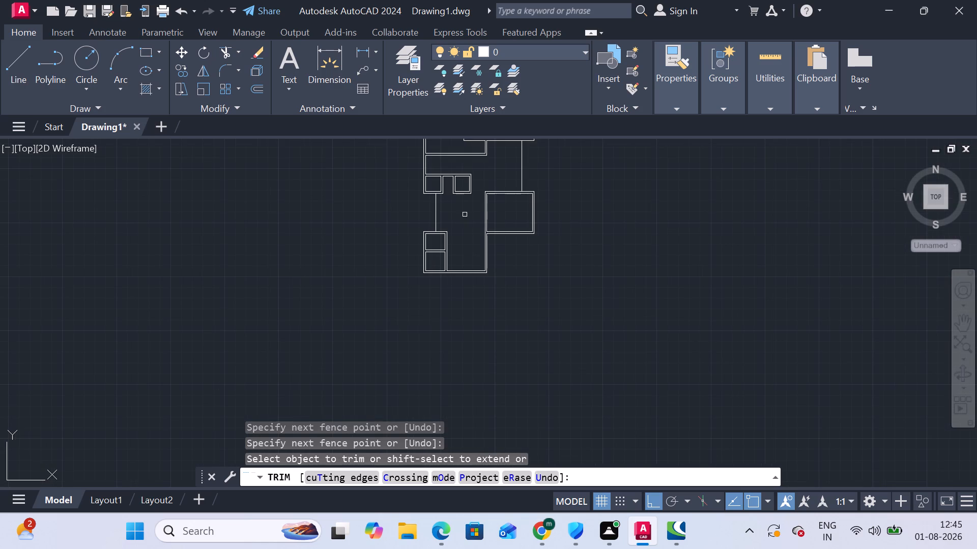
pyautogui.moveTo(458, 245); pyautogui.dragTo(449, 264, button='middle')
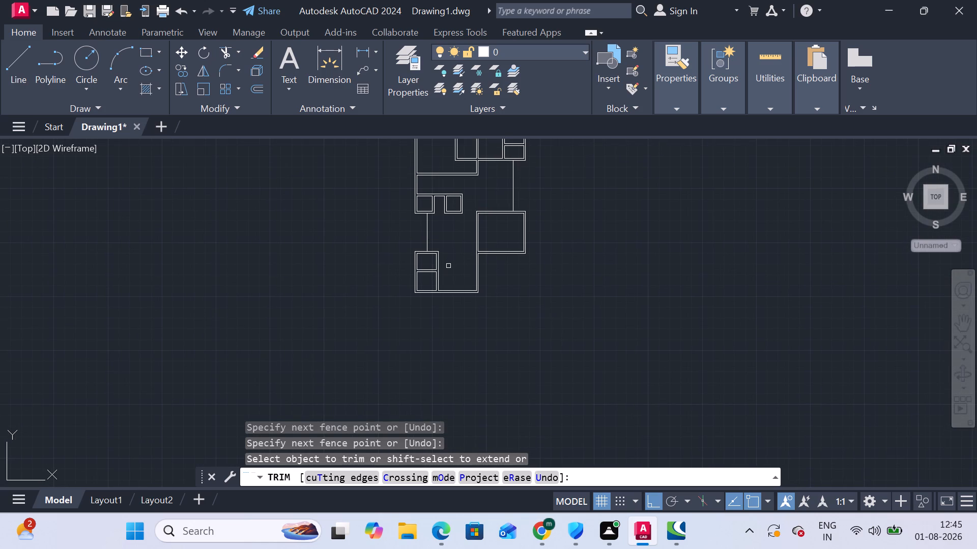
pyautogui.moveTo(440, 258); pyautogui.dragTo(440, 296, button='middle')
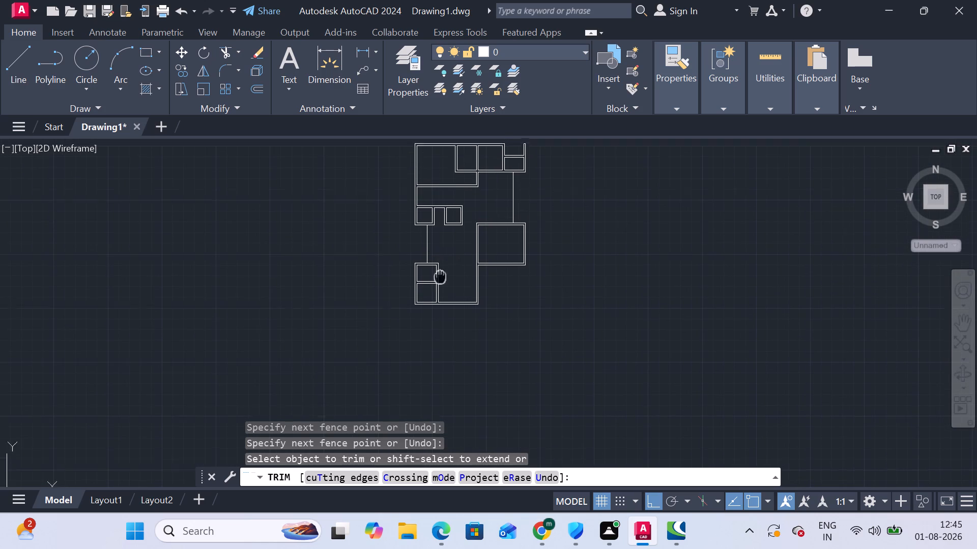
pyautogui.moveTo(440, 296); pyautogui.dragTo(440, 311, button='middle')
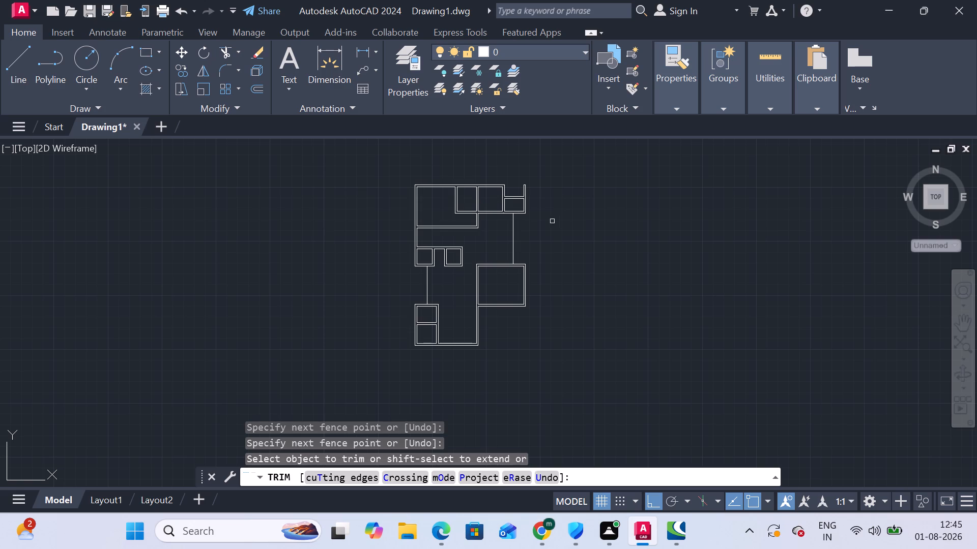
pyautogui.press('Escape')
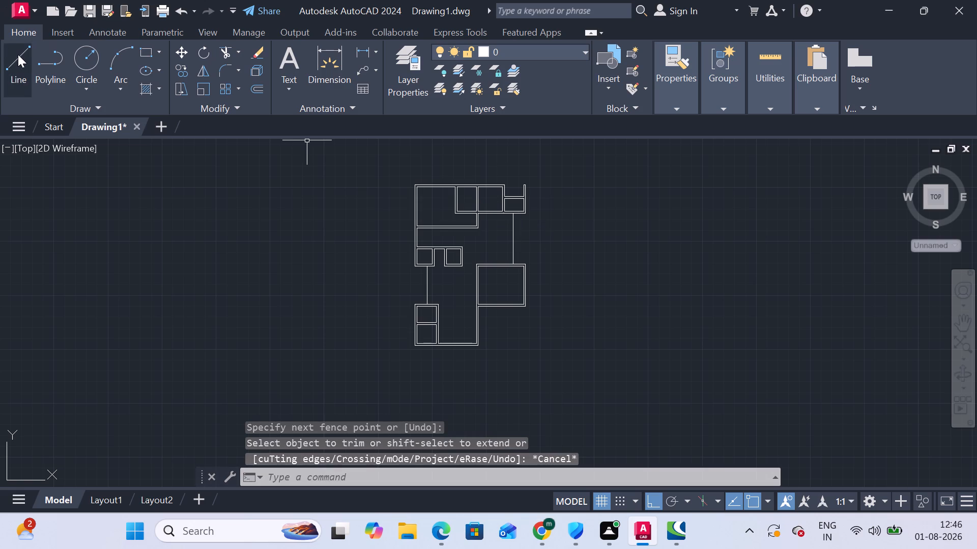
# Draw the bay's outer vertical line, tracked 8'8" plus 2' left of the upper block, down to the lower block's top, with a short rightward stub.
pyautogui.click(18, 54)
pyautogui.write('tk')
pyautogui.press('Return')
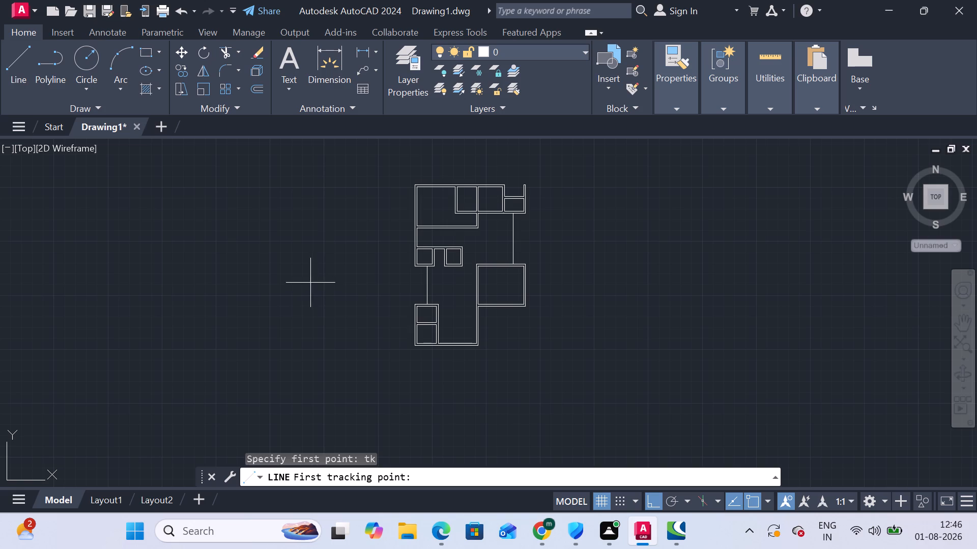
pyautogui.scroll(3, 399, 274)
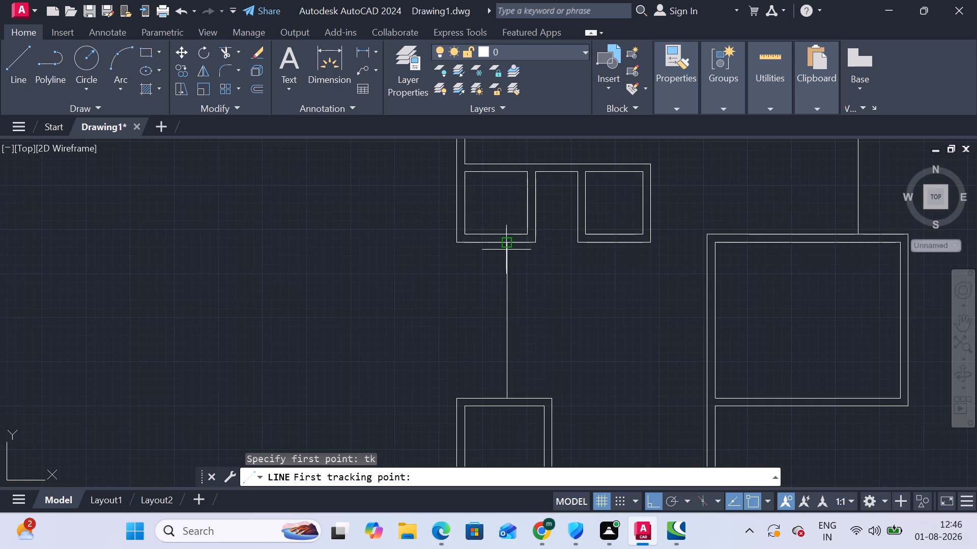
pyautogui.click(507, 245)
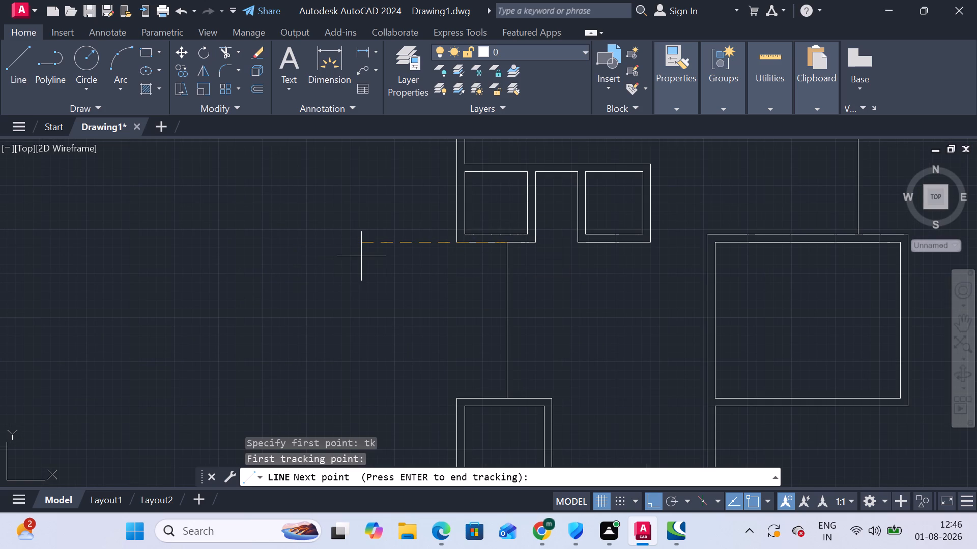
pyautogui.write("8'")
pyautogui.write('8"')
pyautogui.press('Return')
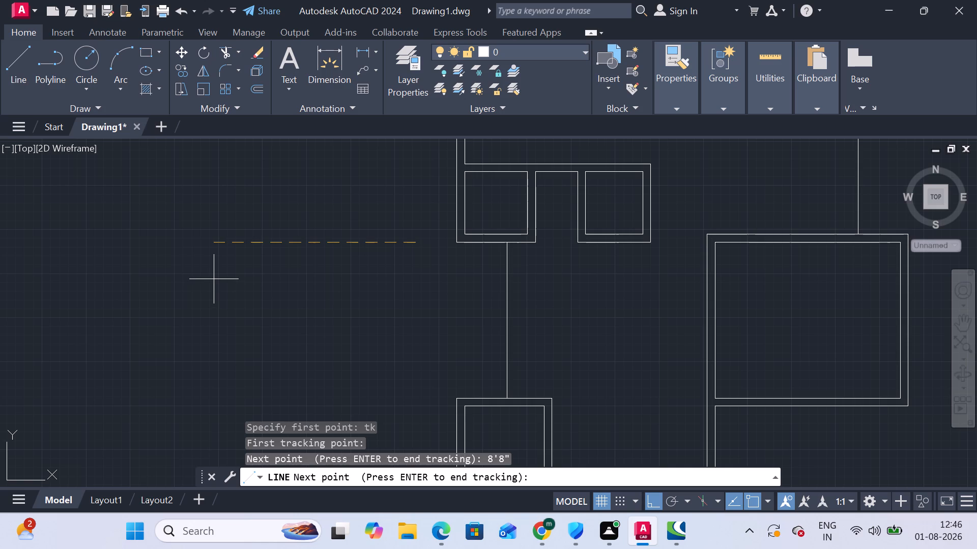
pyautogui.write("2'")
pyautogui.press('Return')
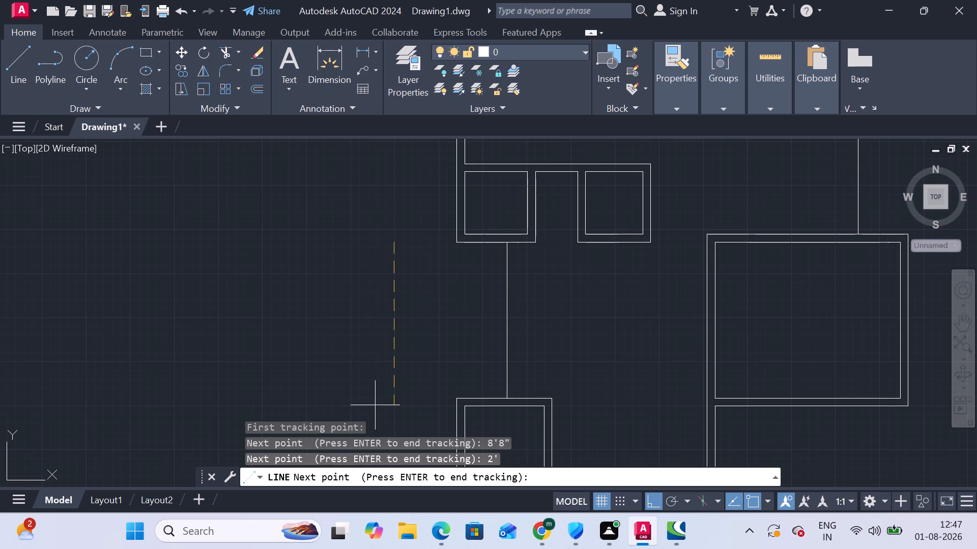
pyautogui.rightClick(374, 354)
pyautogui.moveTo(383, 370); pyautogui.dragTo(372, 259, button='middle')
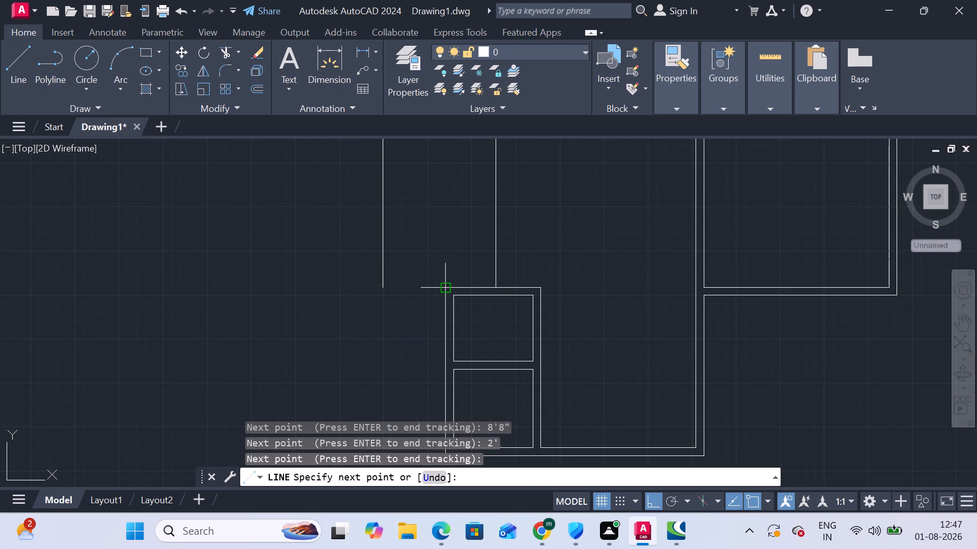
pyautogui.click(409, 288)
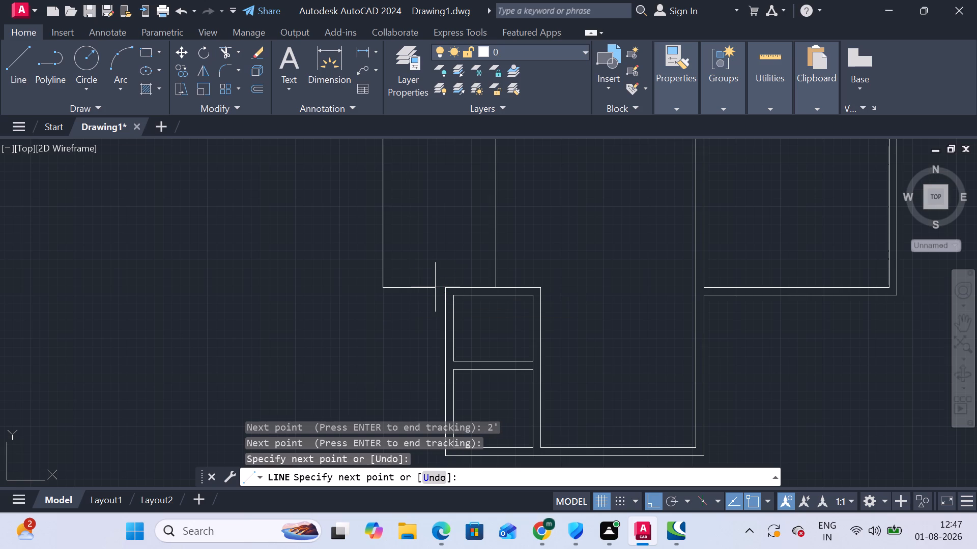
pyautogui.click(408, 286)
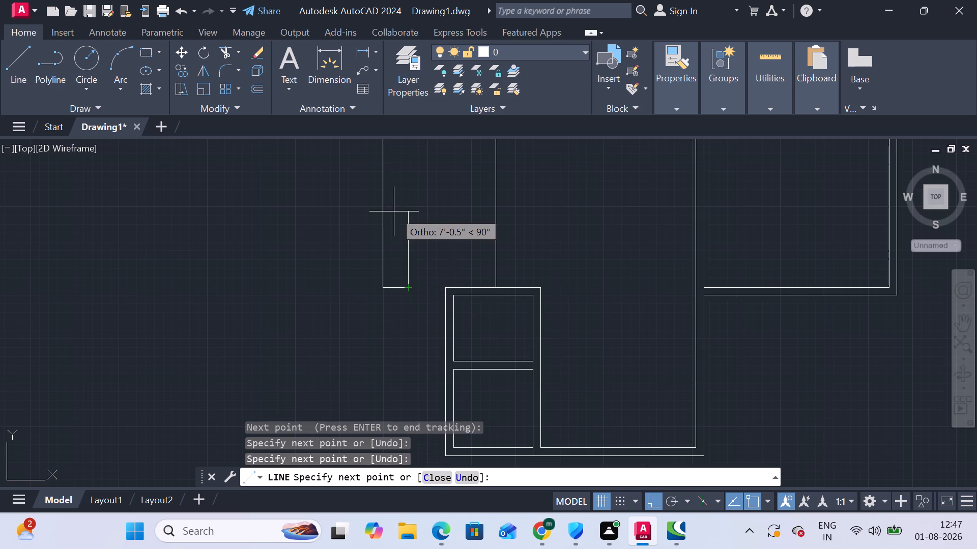
pyautogui.moveTo(404, 214); pyautogui.dragTo(412, 355, button='middle')
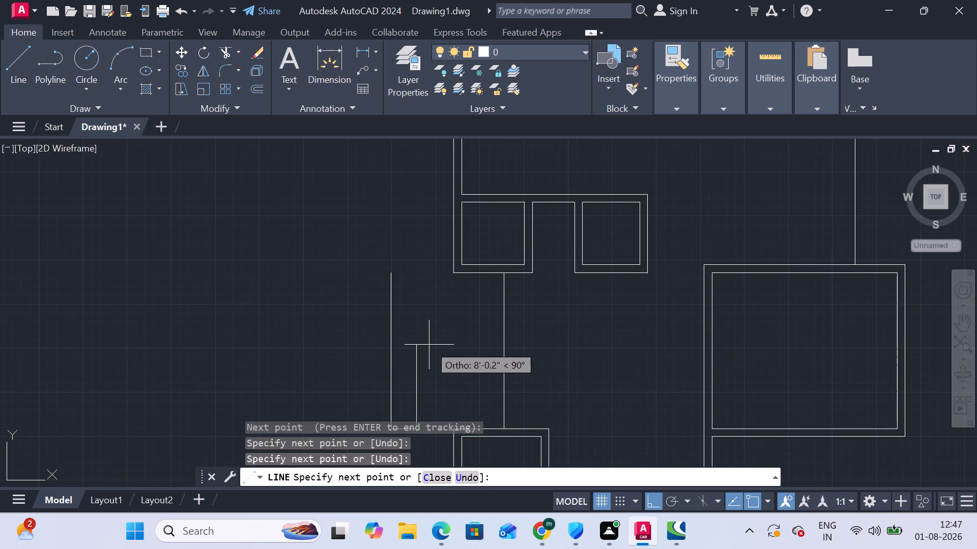
pyautogui.press('Escape')
# Draw a short horizontal line from the top end of the new outer vertical line towards the upper block.
pyautogui.click(36, 53)
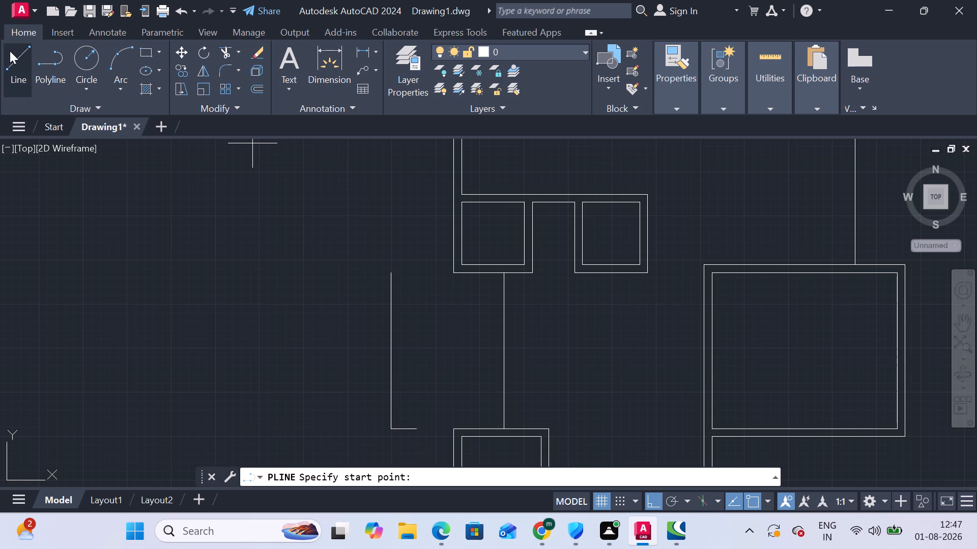
pyautogui.click(14, 51)
pyautogui.click(388, 276)
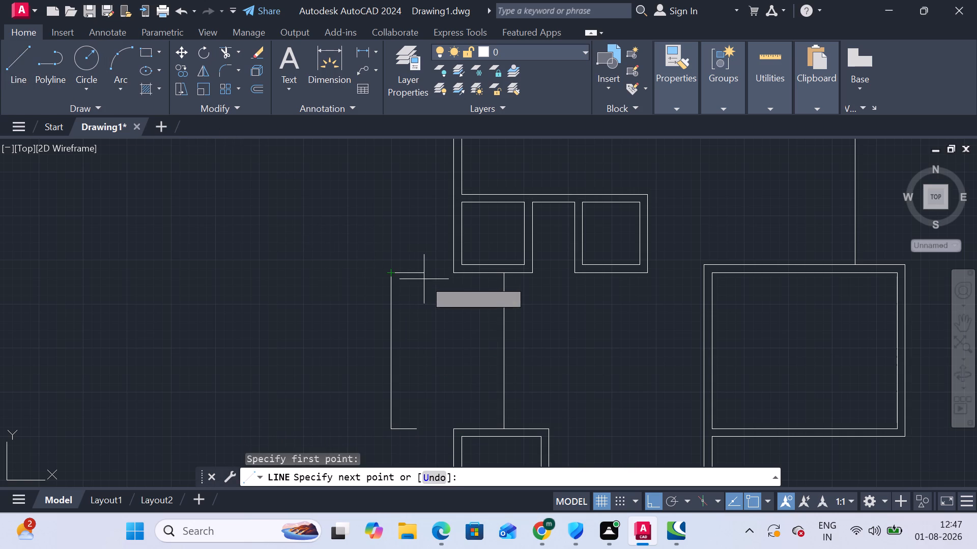
pyautogui.click(424, 279)
pyautogui.press('Escape')
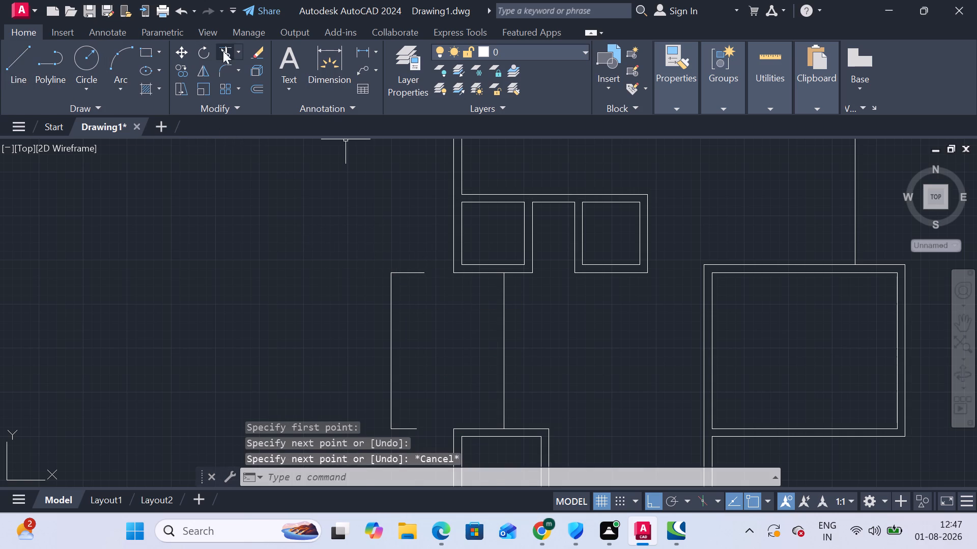
# Extend the short top and bottom lines of the projecting bay to meet the left walls of the upper and lower blocks.
pyautogui.click(224, 51)
pyautogui.keyDown('shift'); pyautogui.click(397, 299); pyautogui.keyUp('shift')
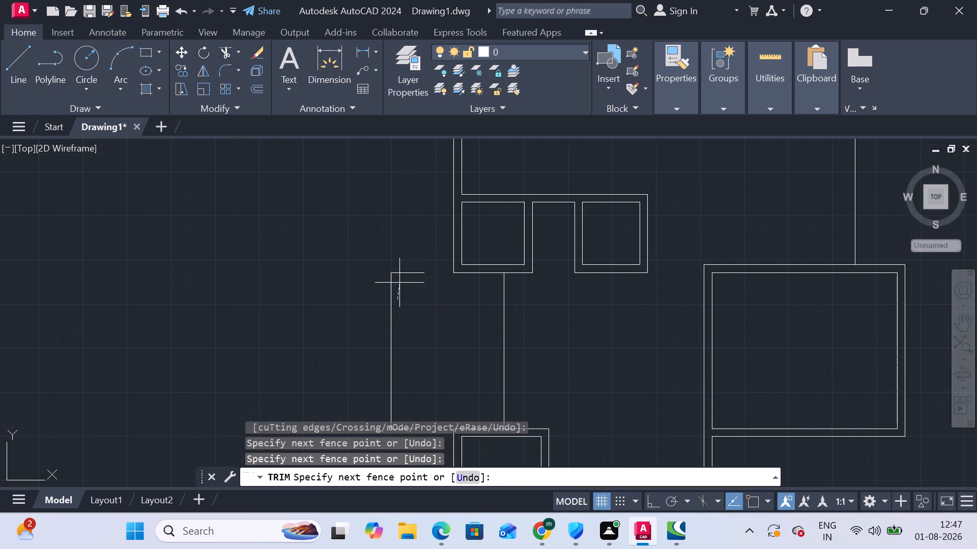
pyautogui.keyDown('shift'); pyautogui.click(395, 255); pyautogui.keyUp('shift')
pyautogui.keyDown('shift'); pyautogui.click(401, 255); pyautogui.keyUp('shift')
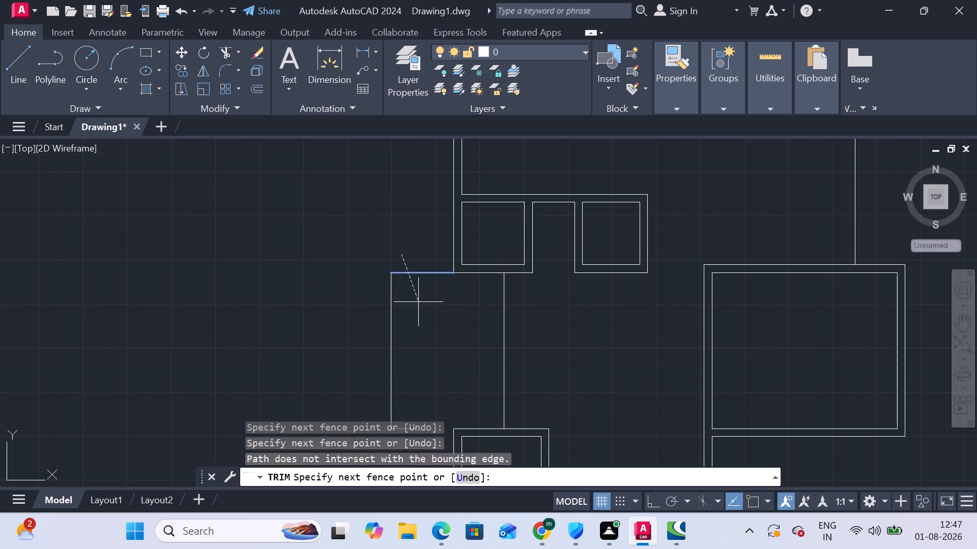
pyautogui.keyDown('shift'); pyautogui.click(418, 300); pyautogui.keyUp('shift')
pyautogui.moveTo(411, 372); pyautogui.dragTo(415, 245, button='middle')
pyautogui.keyDown('shift'); pyautogui.click(418, 280); pyautogui.keyUp('shift')
pyautogui.keyDown('shift'); pyautogui.click(410, 319); pyautogui.keyUp('shift')
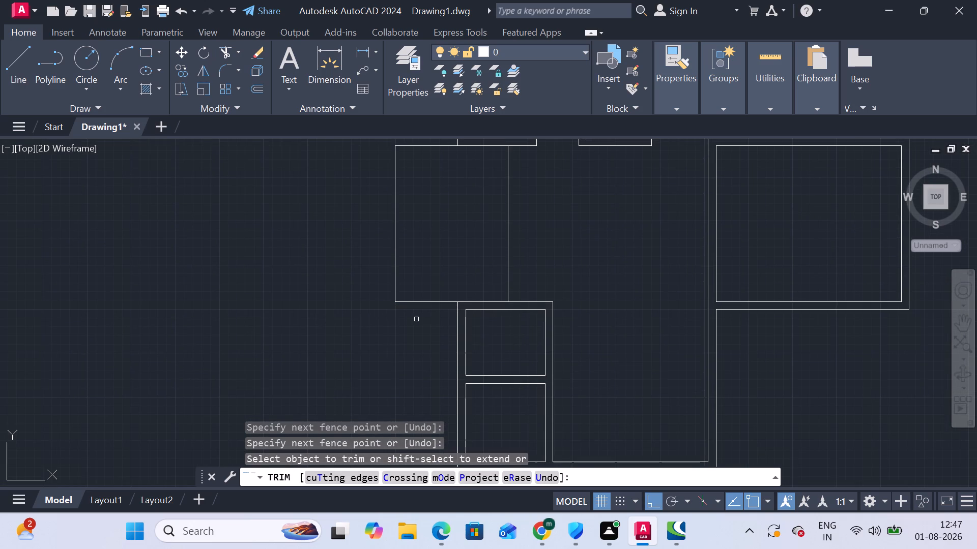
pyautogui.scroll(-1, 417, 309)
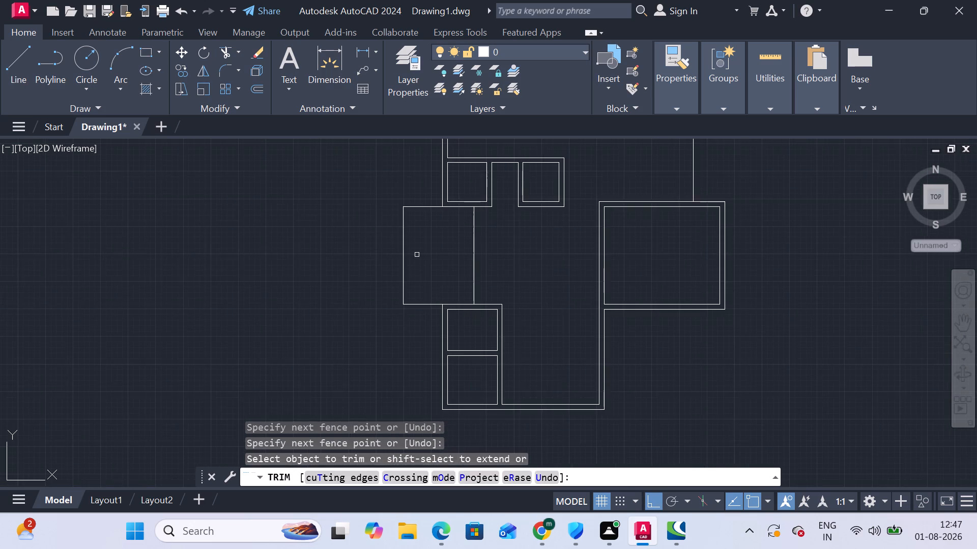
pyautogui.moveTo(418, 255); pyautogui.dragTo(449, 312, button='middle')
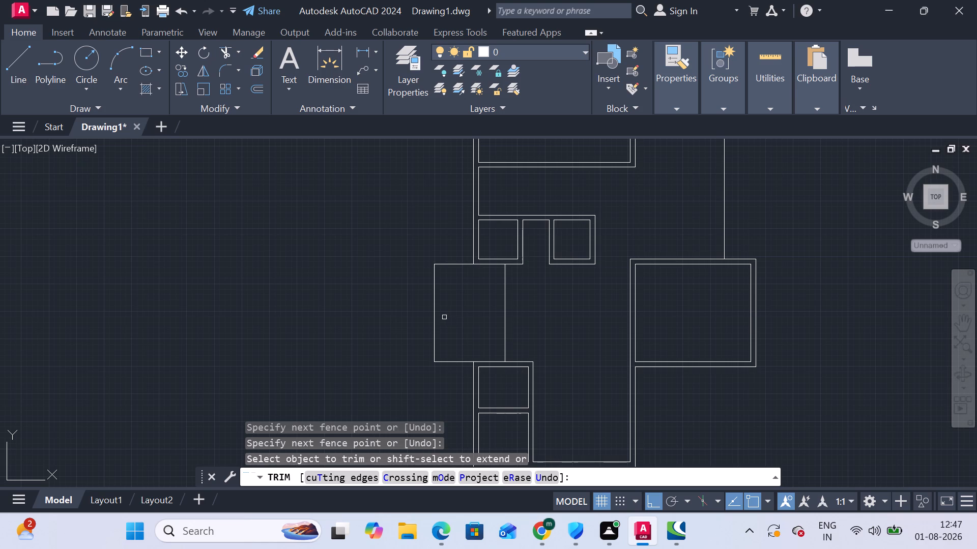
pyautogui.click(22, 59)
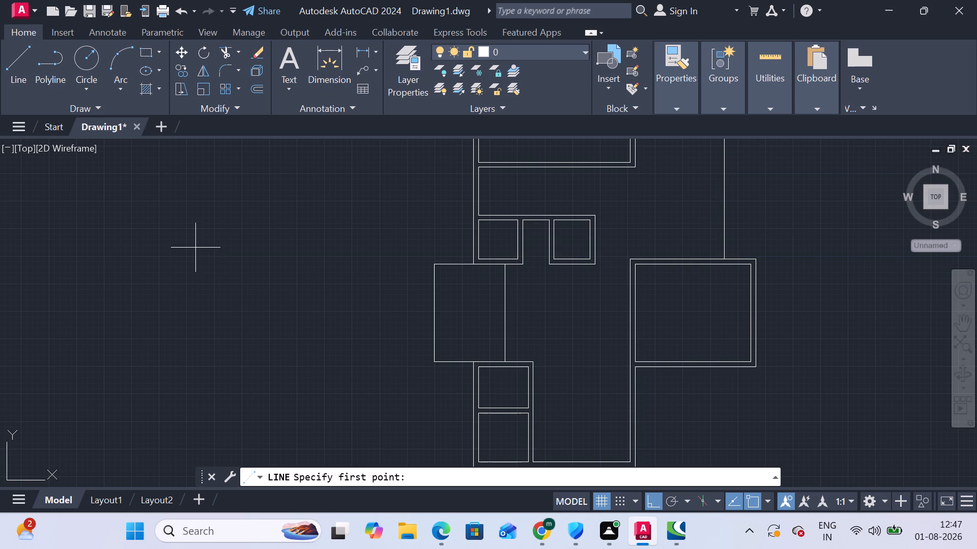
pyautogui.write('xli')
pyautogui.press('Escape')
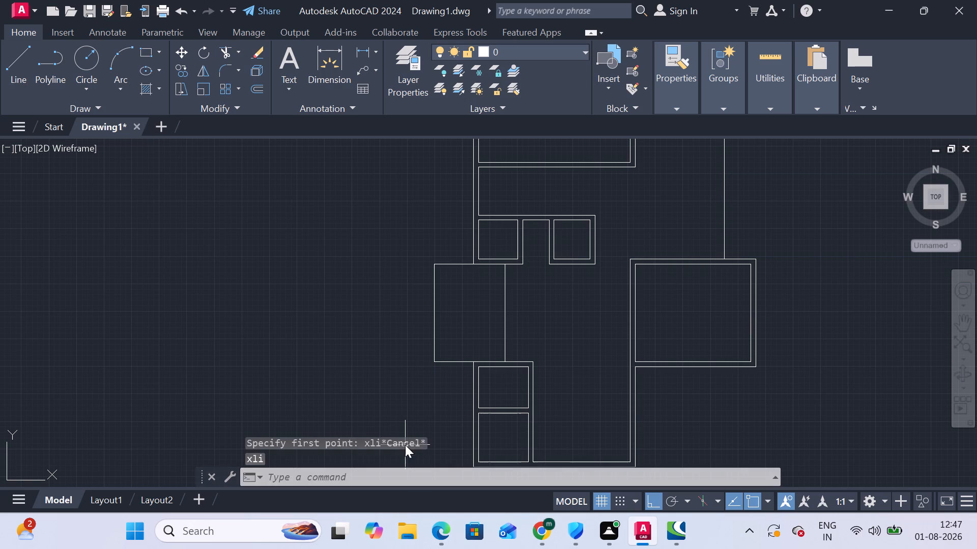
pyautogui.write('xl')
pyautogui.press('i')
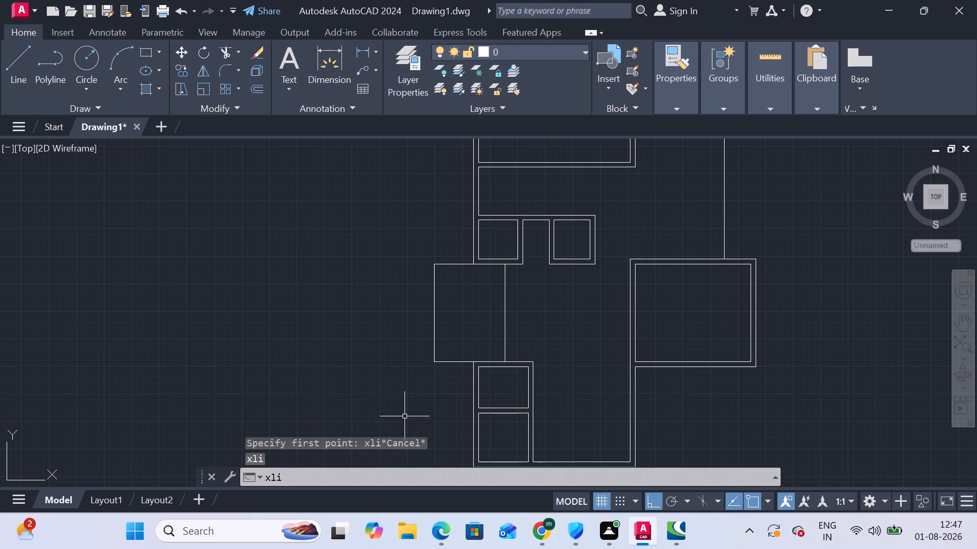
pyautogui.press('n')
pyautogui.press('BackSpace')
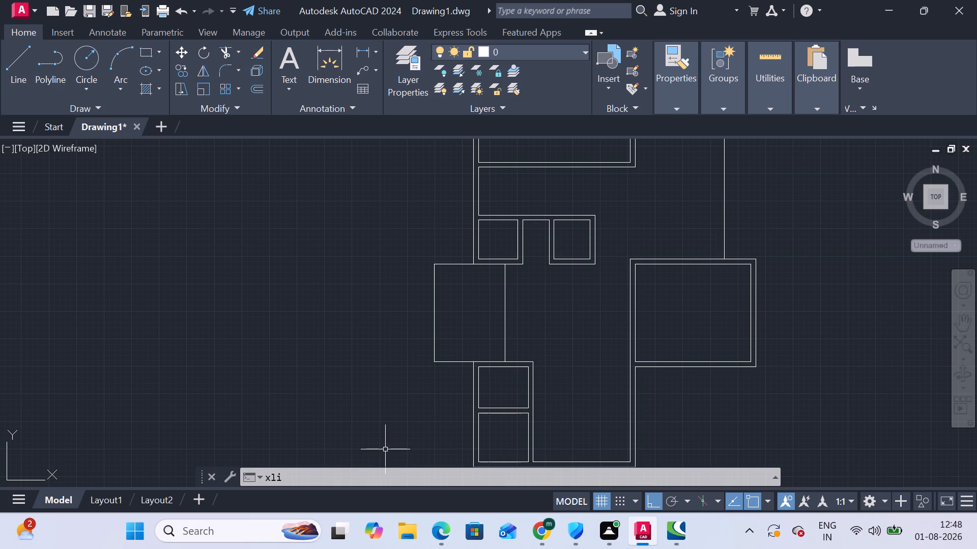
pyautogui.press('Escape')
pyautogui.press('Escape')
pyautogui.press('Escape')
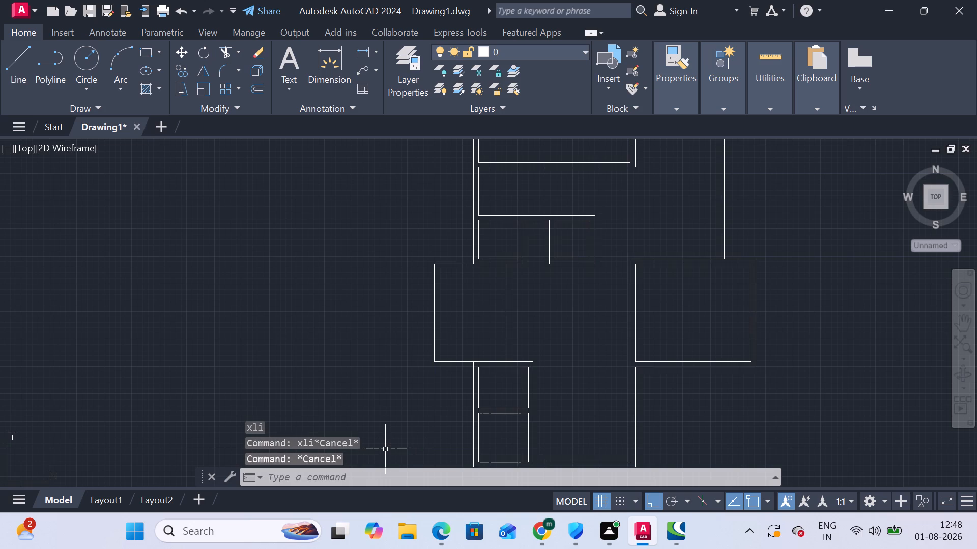
# Draw a vertical construction line (XLINE, Ver option) outside the left side of the floor plan.
pyautogui.write('xli')
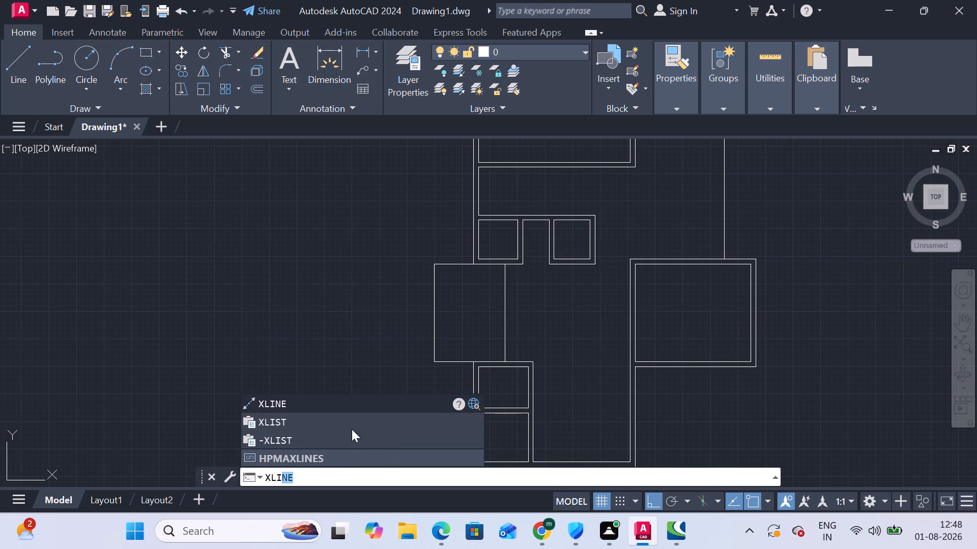
pyautogui.click(281, 403)
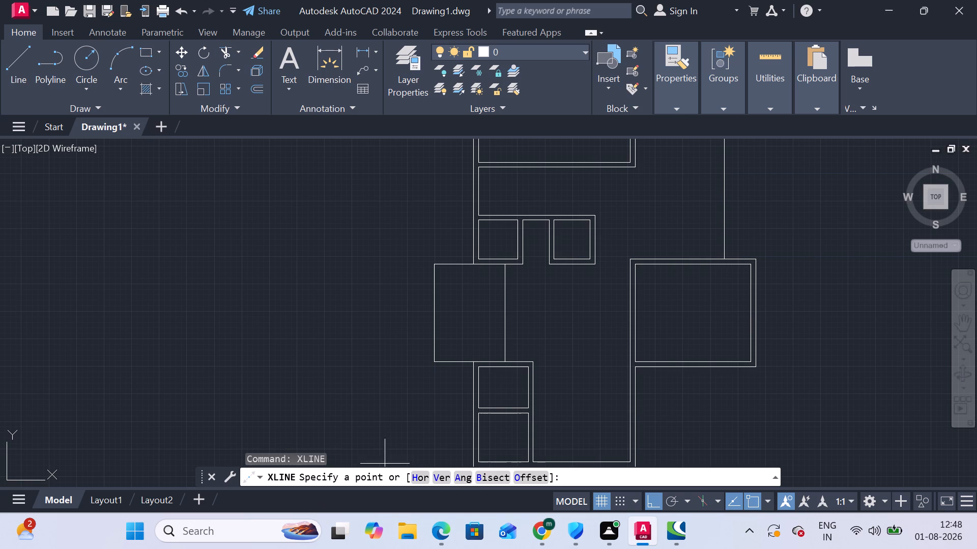
pyautogui.click(441, 478)
pyautogui.click(315, 366)
pyautogui.press('Escape')
# Move the vertical construction line to sit 4' outside the projecting bay's outer wall, using a tracking point at the bay's lower-left corner.
pyautogui.click(346, 375)
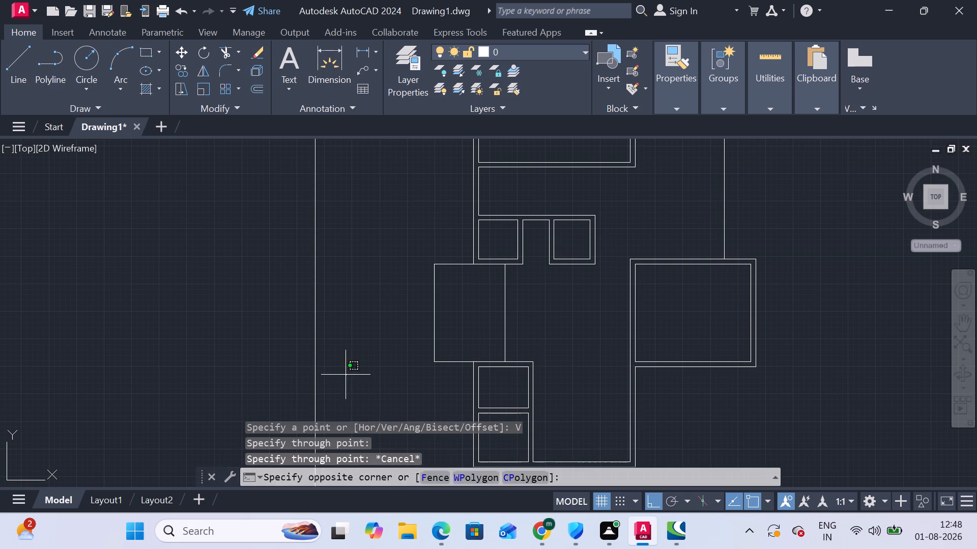
pyautogui.click(258, 308)
pyautogui.click(182, 52)
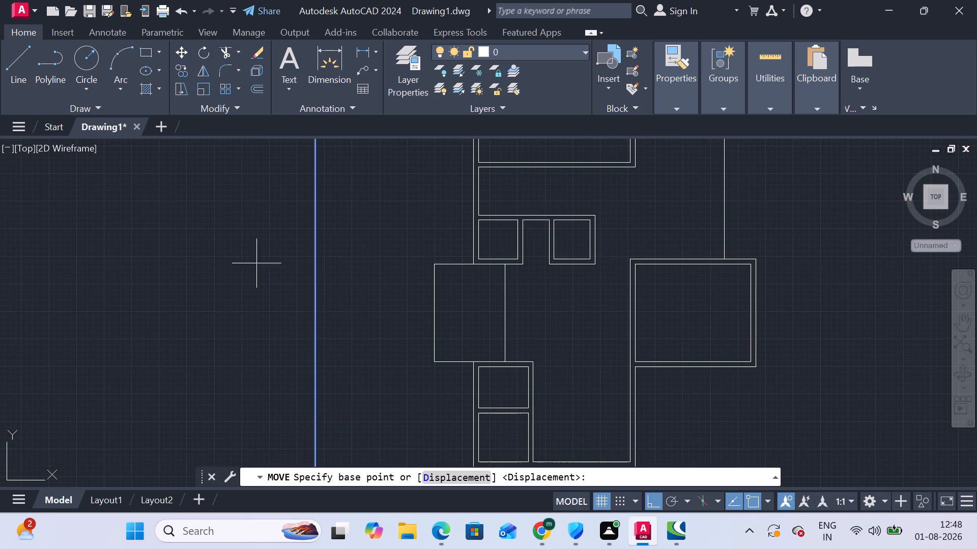
pyautogui.click(314, 331)
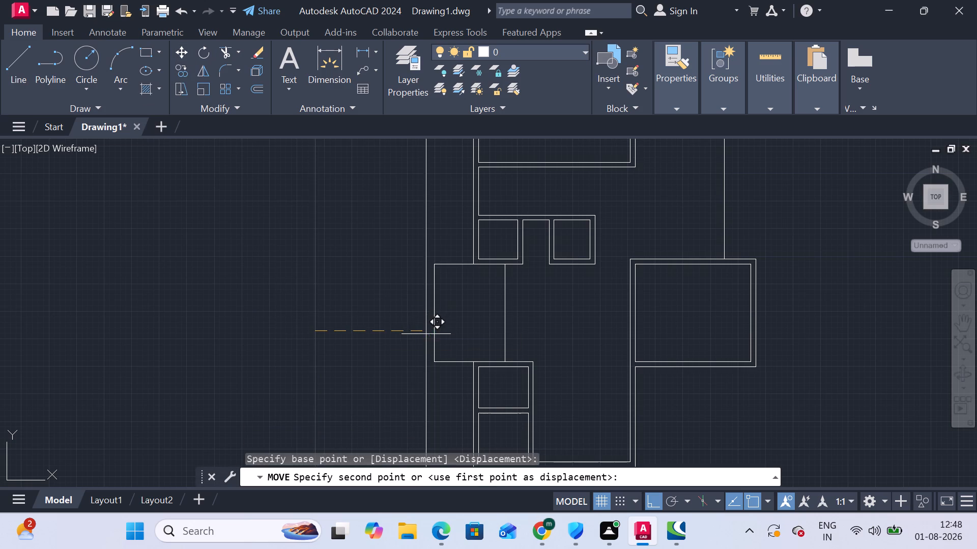
pyautogui.press('t')
pyautogui.press('k')
pyautogui.press('Return')
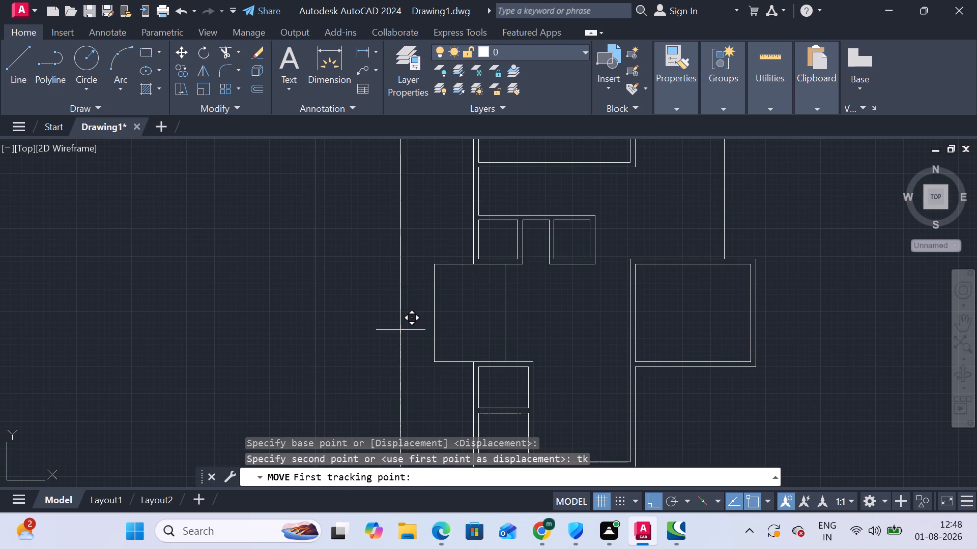
pyautogui.scroll(2, 417, 335)
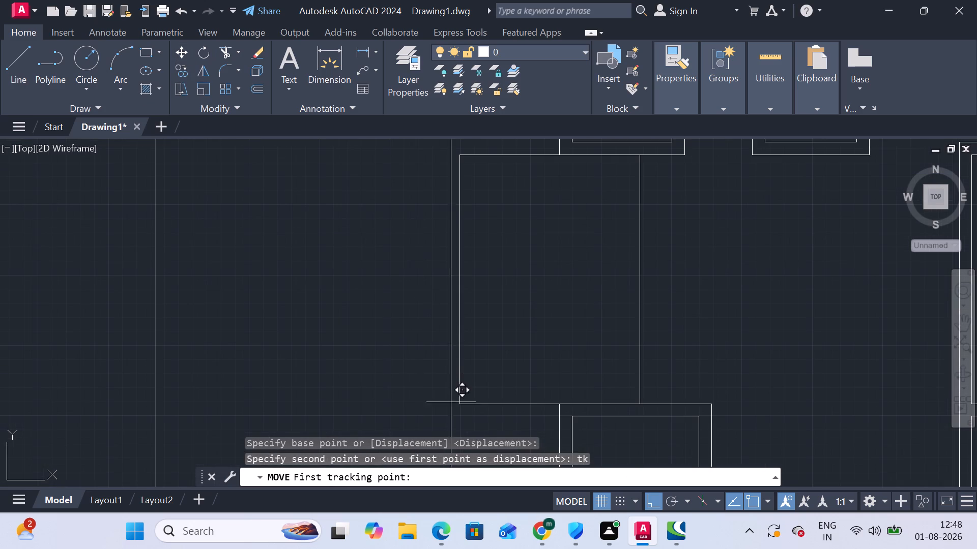
pyautogui.click(463, 406)
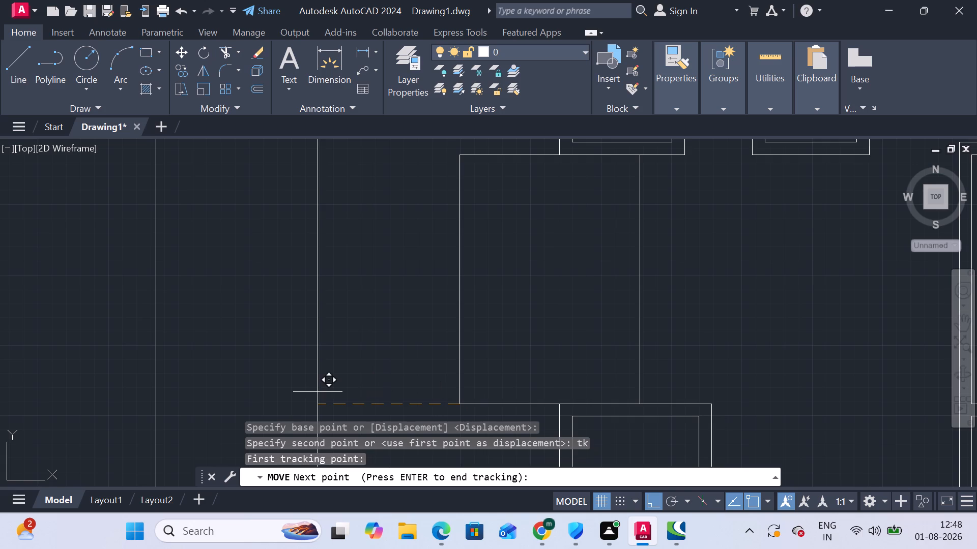
pyautogui.press('4')
pyautogui.press("'")
pyautogui.press('Return')
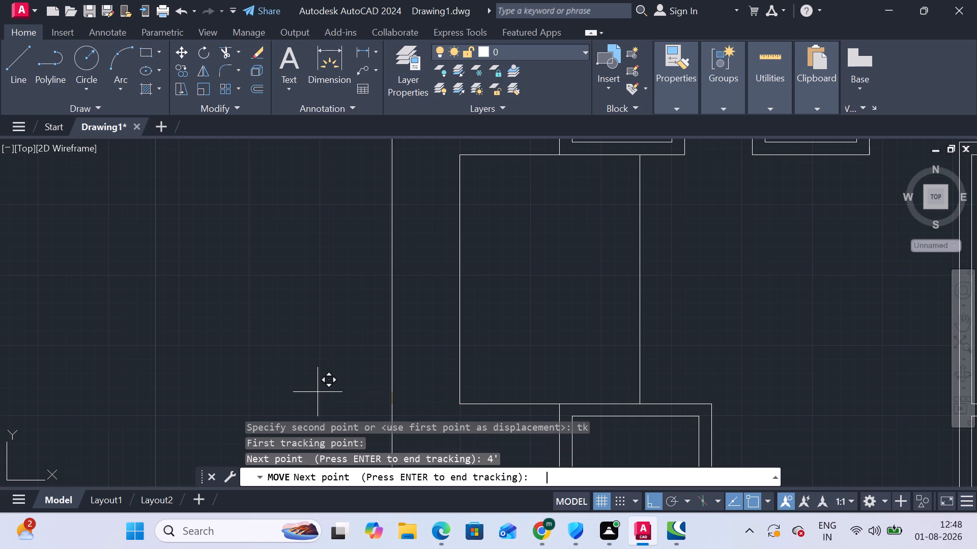
pyautogui.scroll(-2, 325, 397)
pyautogui.moveTo(321, 389); pyautogui.dragTo(280, 310, button='middle')
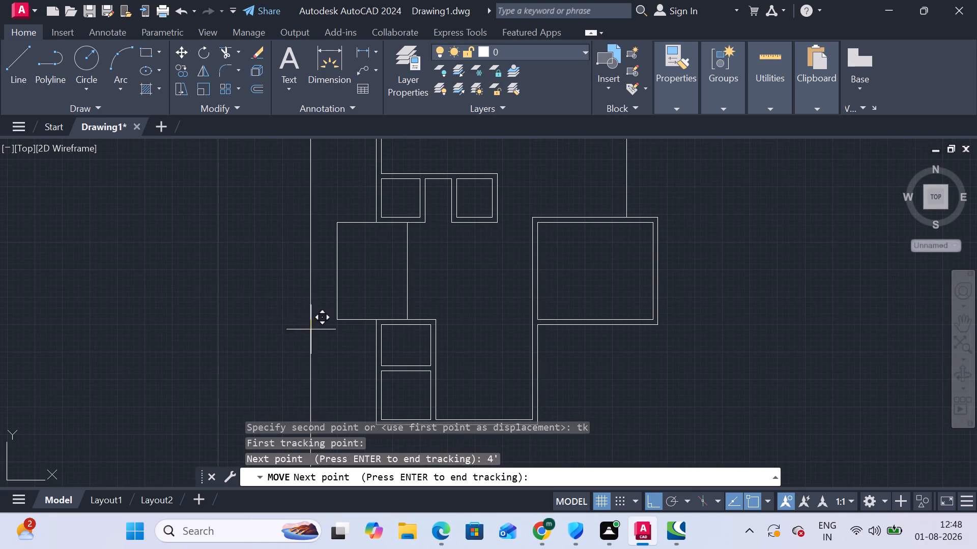
pyautogui.rightClick(288, 344)
# Offset the vertical construction line 9" outward, away from the floor plan, to form the left boundary wall pair.
pyautogui.scroll(3, 324, 312)
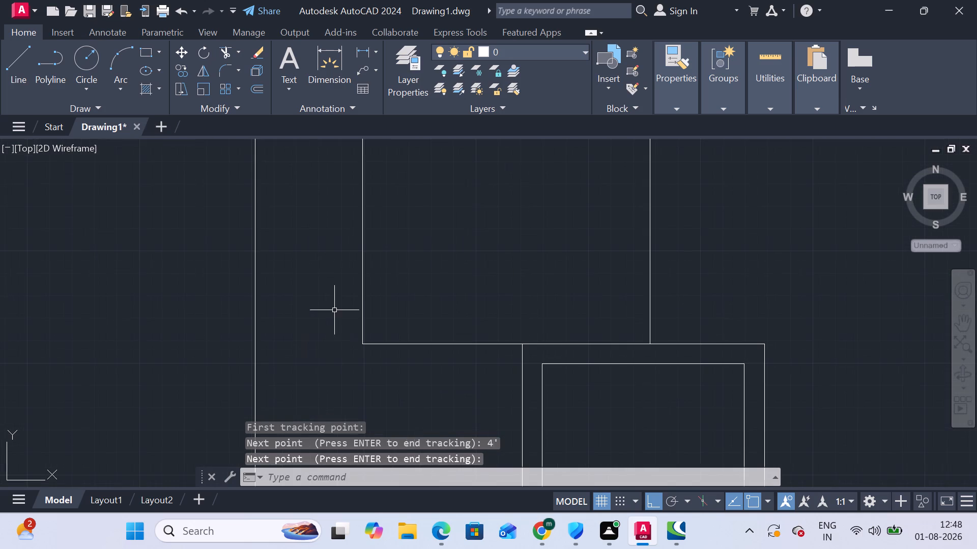
pyautogui.scroll(-2, 325, 319)
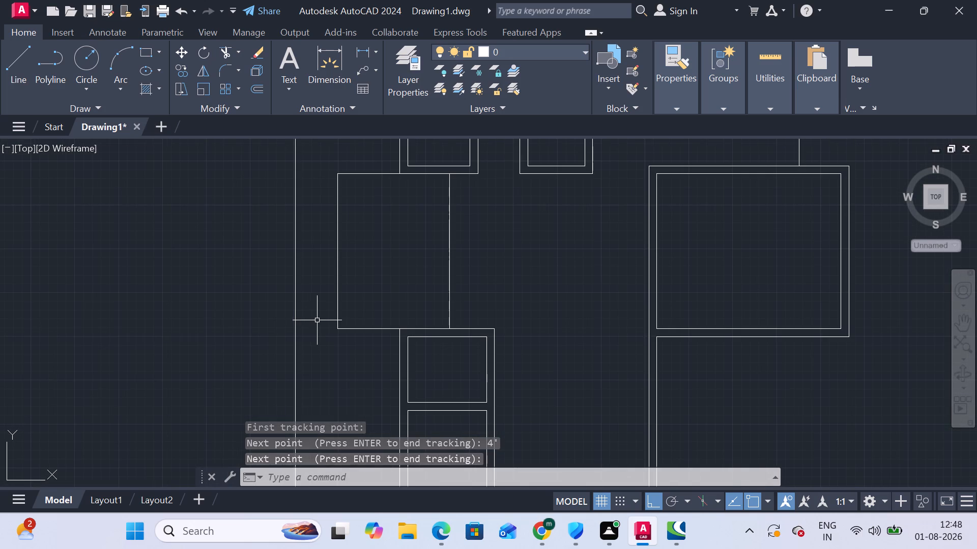
pyautogui.scroll(-2, 311, 324)
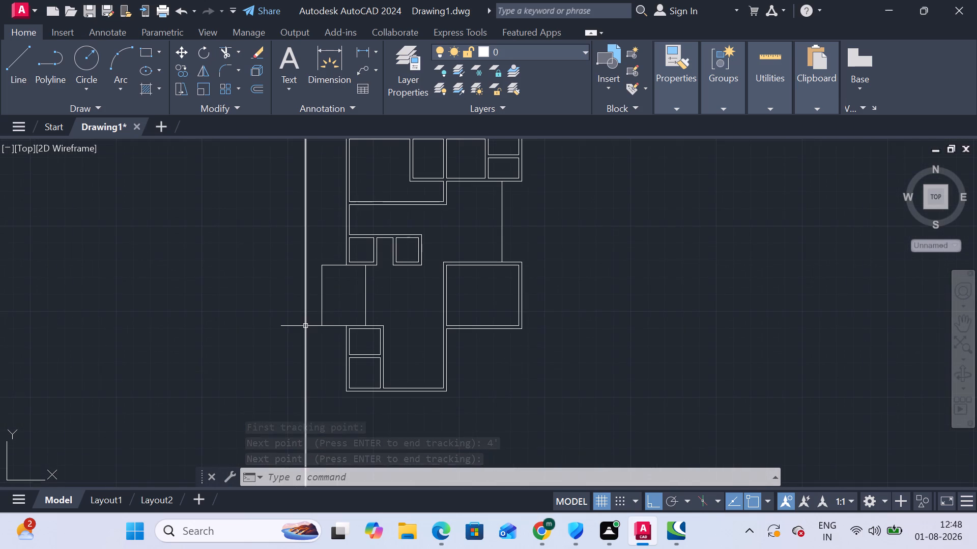
pyautogui.scroll(3, 310, 296)
pyautogui.click(308, 296)
pyautogui.click(242, 284)
pyautogui.click(252, 91)
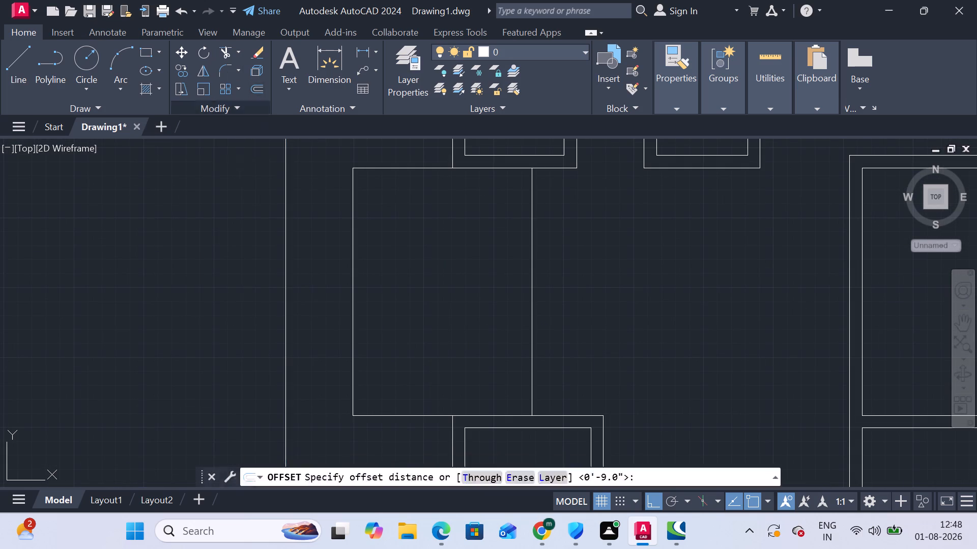
pyautogui.press('9')
pyautogui.hotkey('shift', '"')
pyautogui.press('Return')
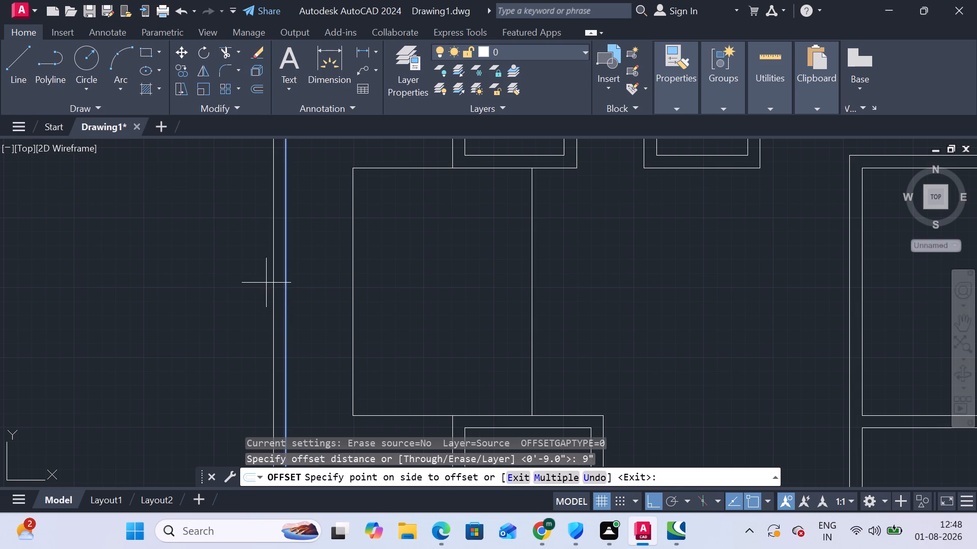
pyautogui.click(266, 282)
pyautogui.scroll(-2, 278, 280)
pyautogui.moveTo(284, 257); pyautogui.dragTo(295, 459, button='middle')
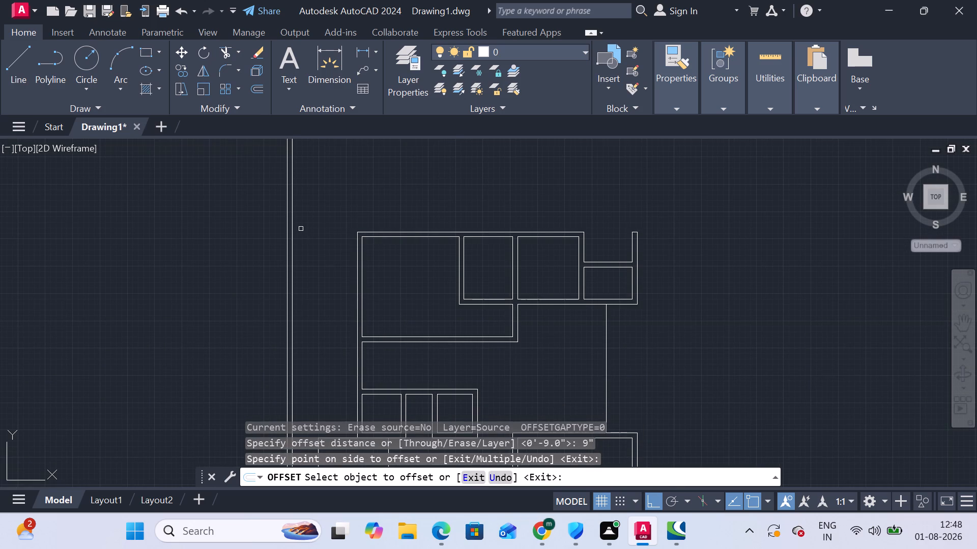
pyautogui.moveTo(298, 230); pyautogui.dragTo(217, 303, button='middle')
pyautogui.moveTo(214, 308); pyautogui.dragTo(193, 289, button='middle')
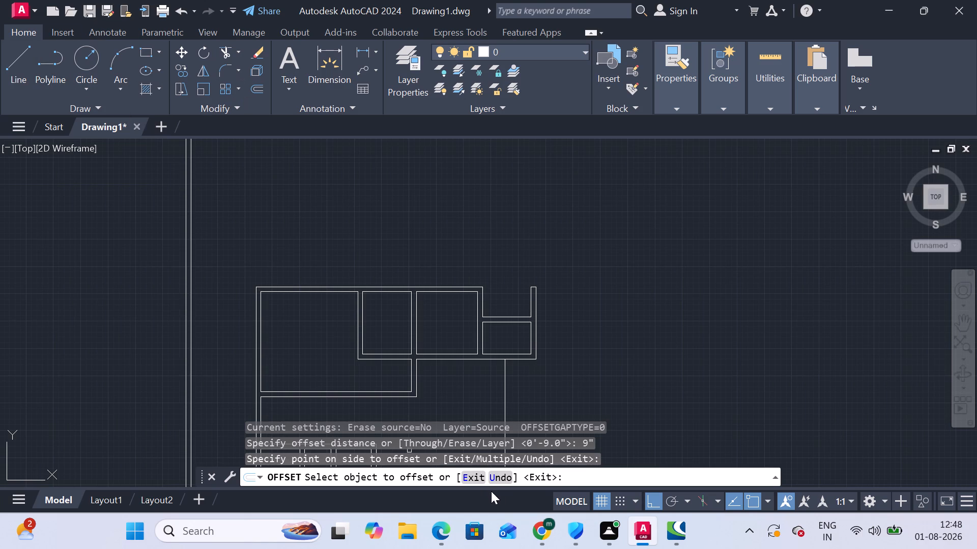
pyautogui.press('space')
pyautogui.press('space')
pyautogui.press('space')
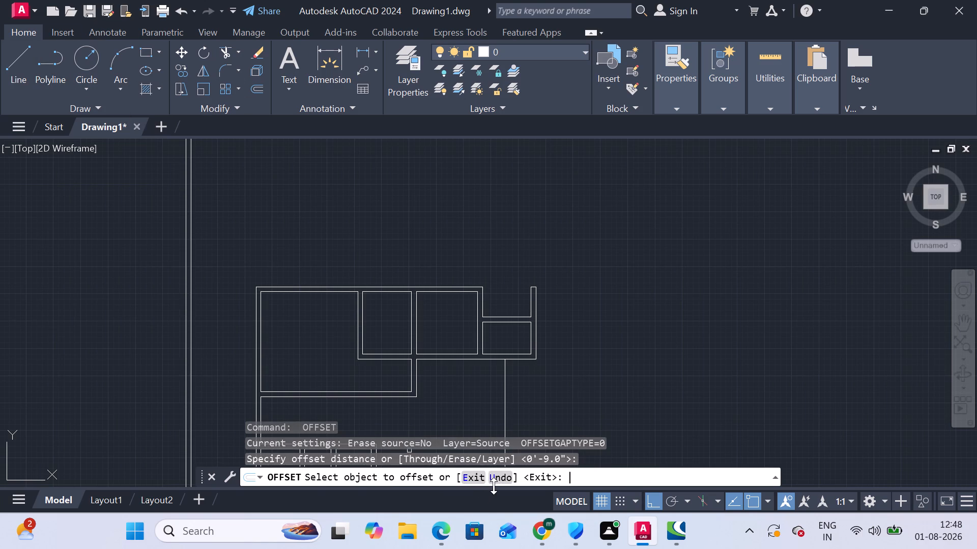
pyautogui.press('space')
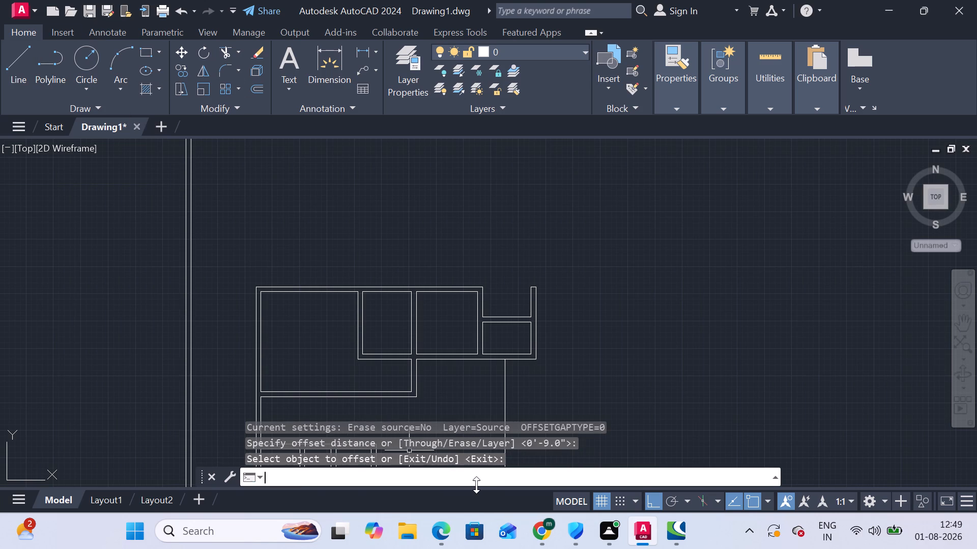
# Draw a horizontal construction line (XLINE, Hor option) tracked 6' plus 4' above the plan's top-left outer corner.
pyautogui.press('x')
pyautogui.write('li')
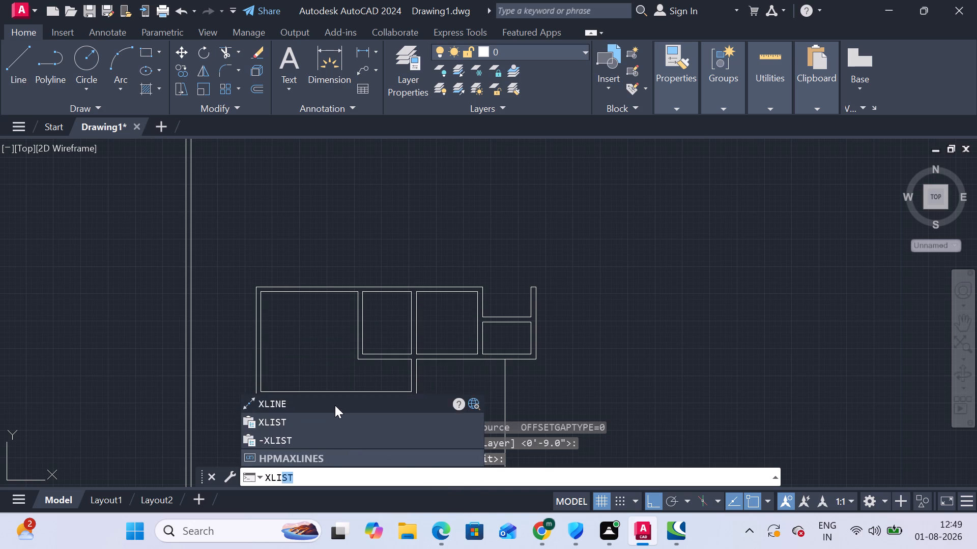
pyautogui.click(334, 403)
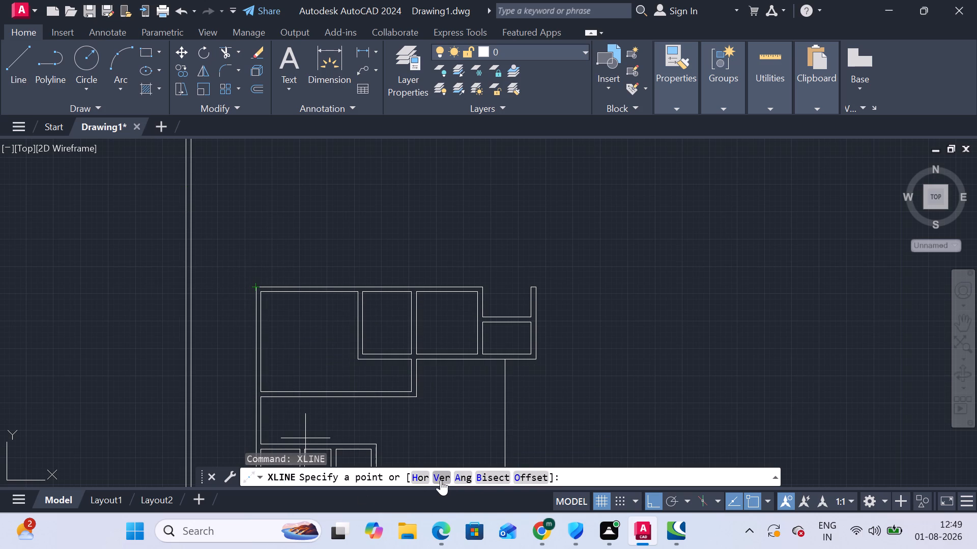
pyautogui.click(421, 479)
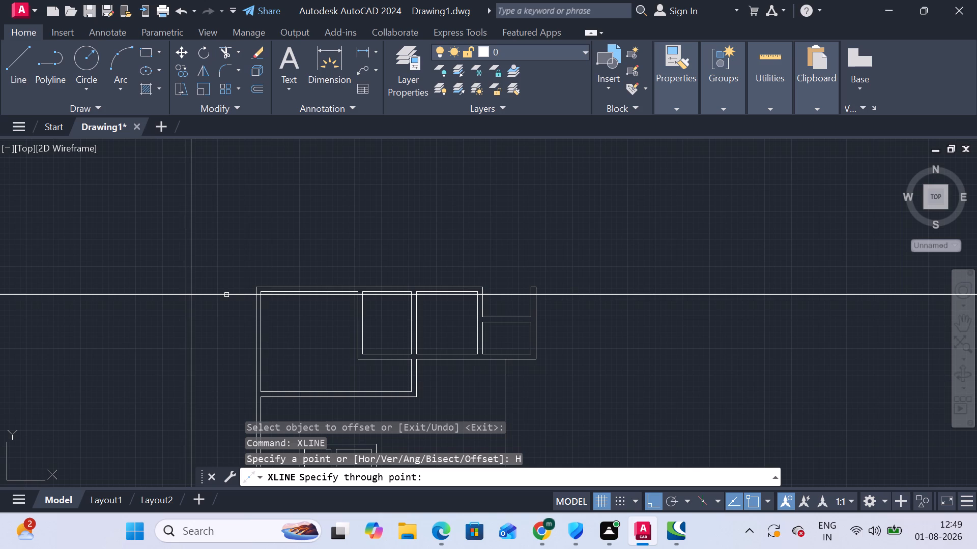
pyautogui.write('tk')
pyautogui.press('Return')
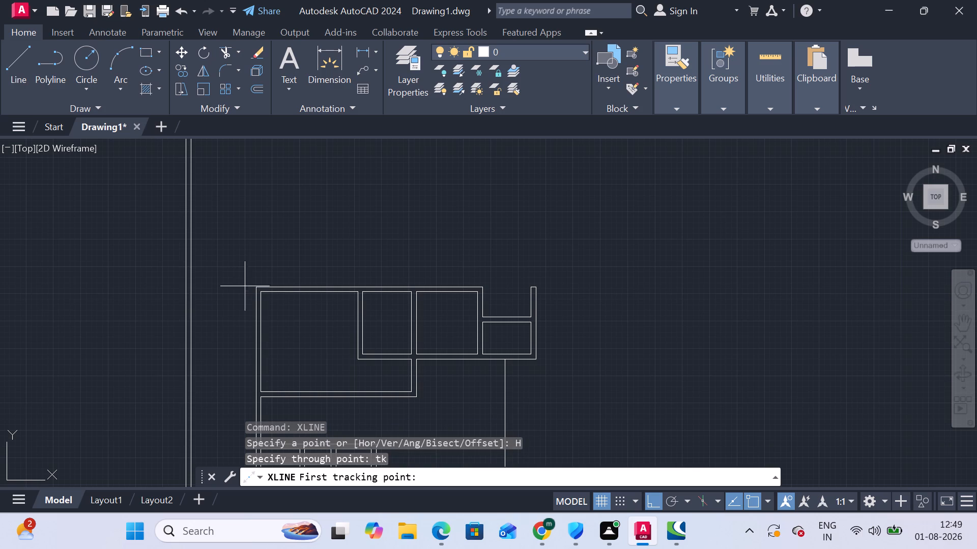
pyautogui.click(251, 284)
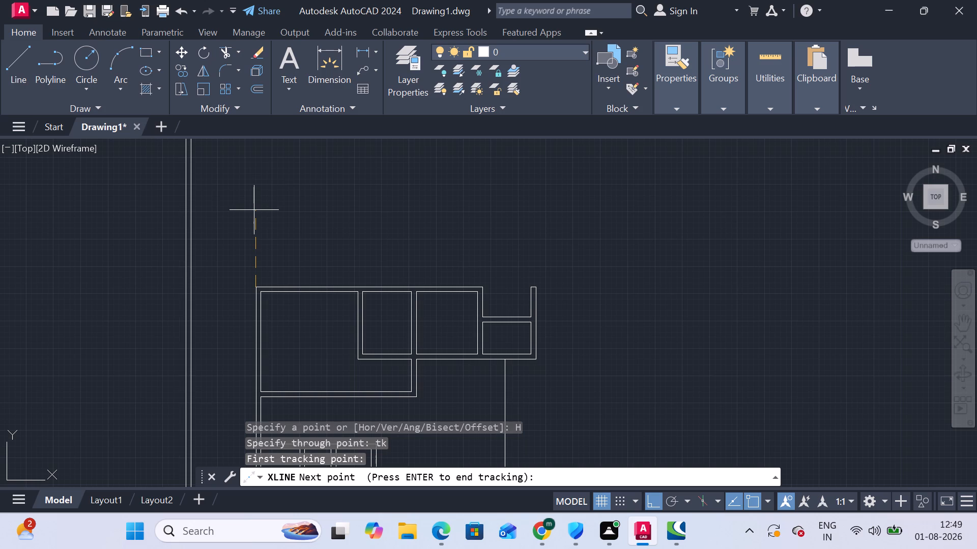
pyautogui.write("6'")
pyautogui.press('Return')
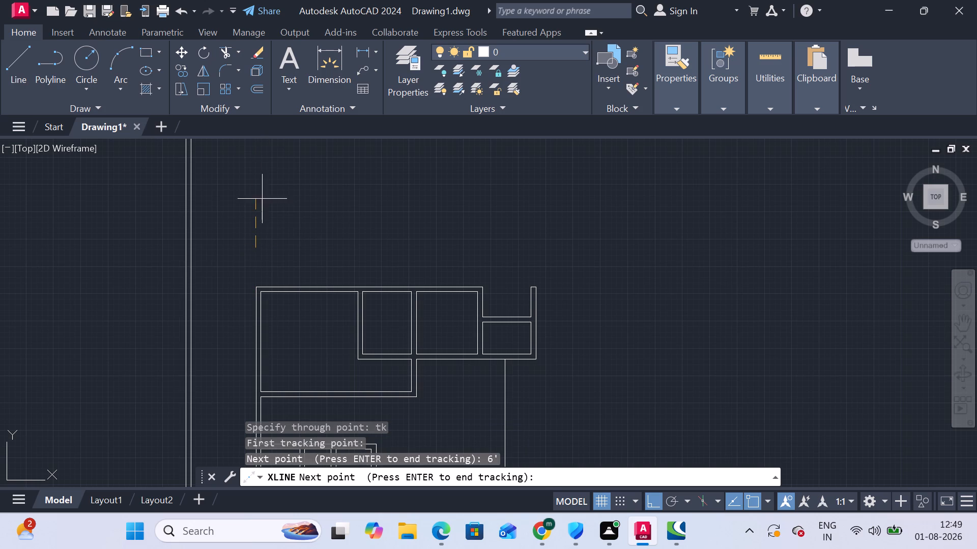
pyautogui.write("4'")
pyautogui.press('Return')
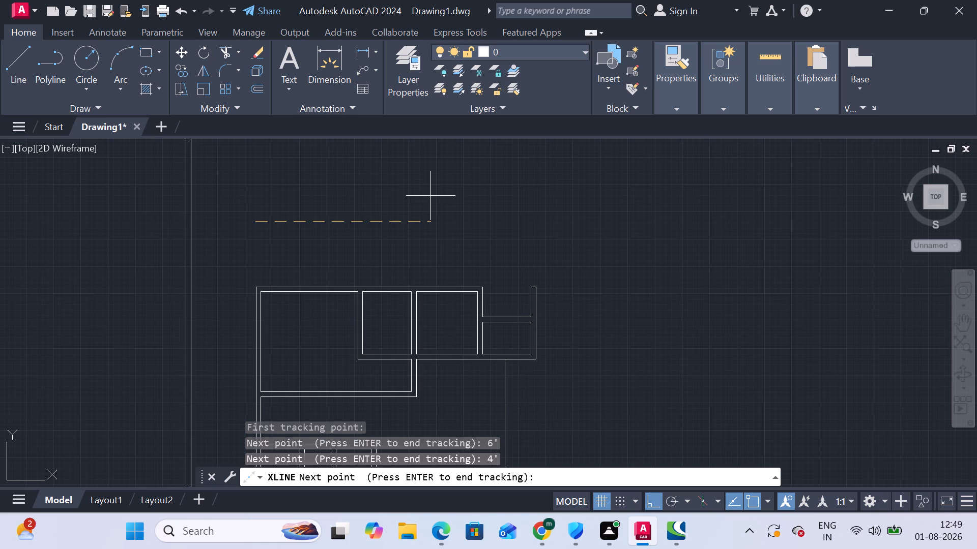
pyautogui.rightClick(302, 201)
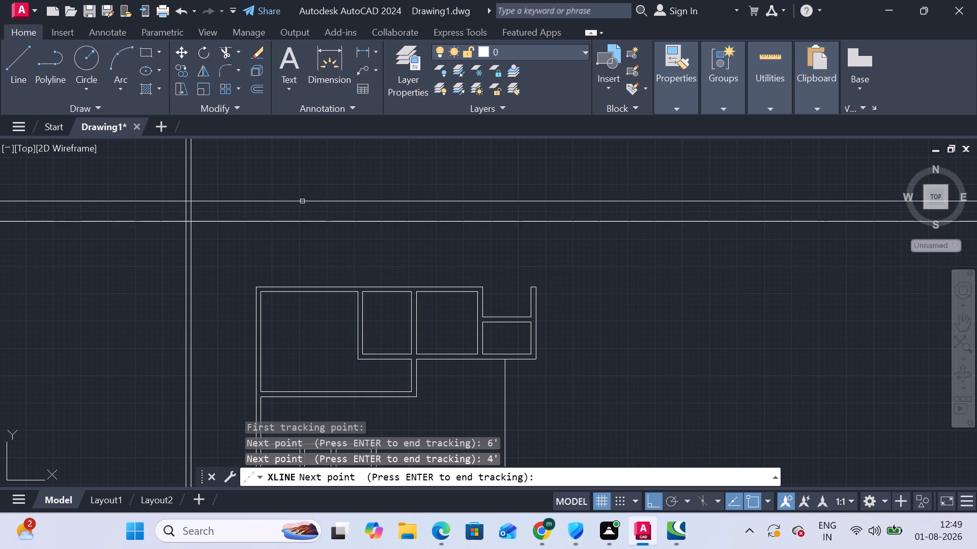
pyautogui.press('Escape')
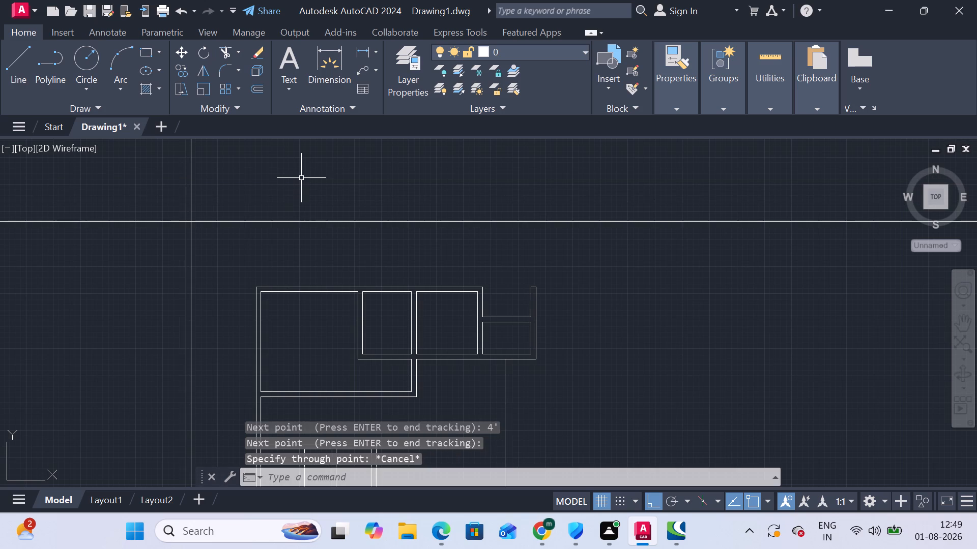
# Offset the horizontal construction line 9" upward, away from the floor plan.
pyautogui.click(256, 87)
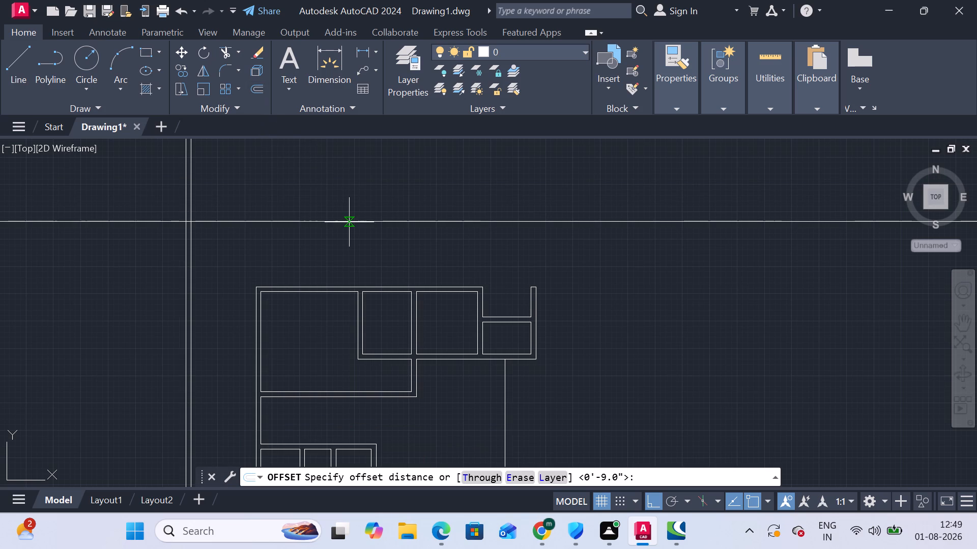
pyautogui.press('Return')
pyautogui.click(349, 222)
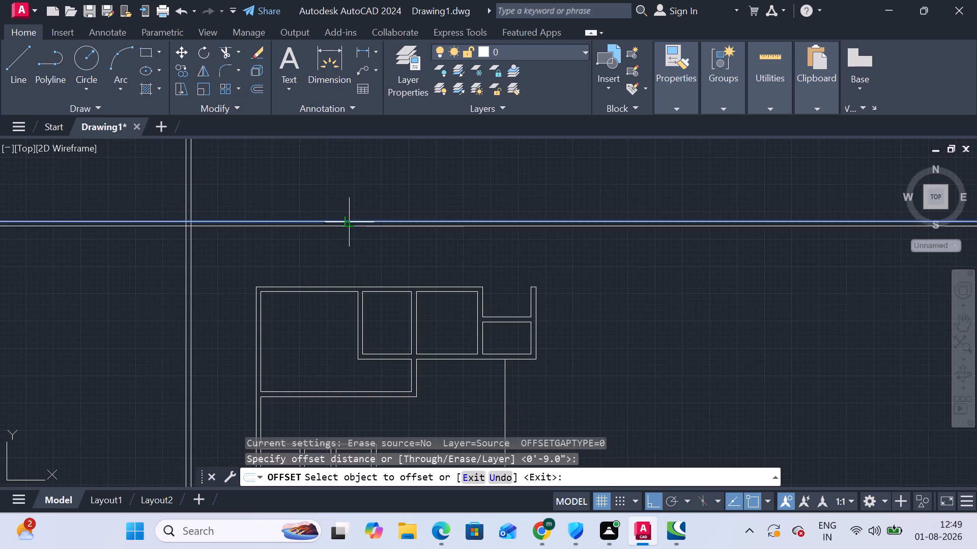
pyautogui.click(356, 194)
pyautogui.press('Escape')
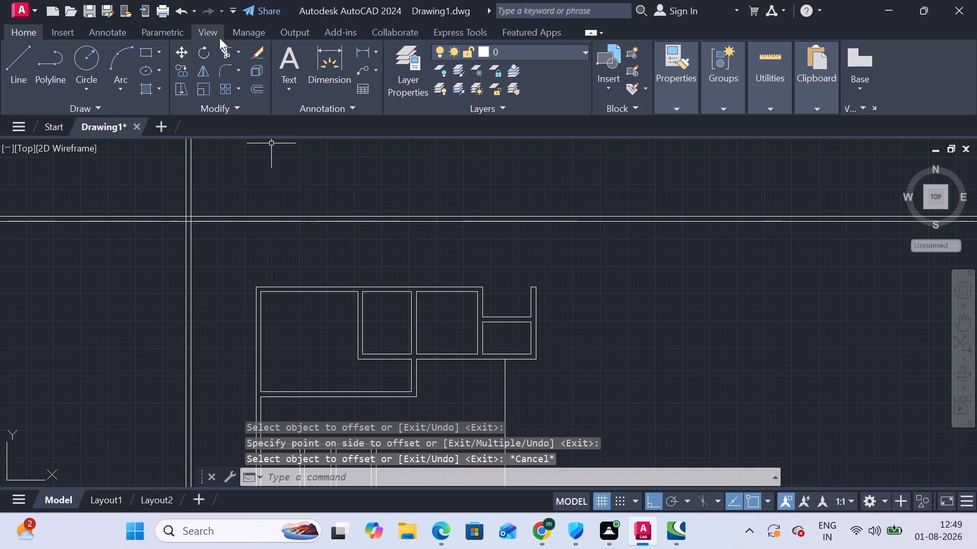
# Trim the construction lines beyond and inside their crossing to form a clean double-line corner at the boundary's top left.
pyautogui.click(221, 49)
pyautogui.moveTo(249, 157); pyautogui.dragTo(244, 157)
pyautogui.click(117, 152)
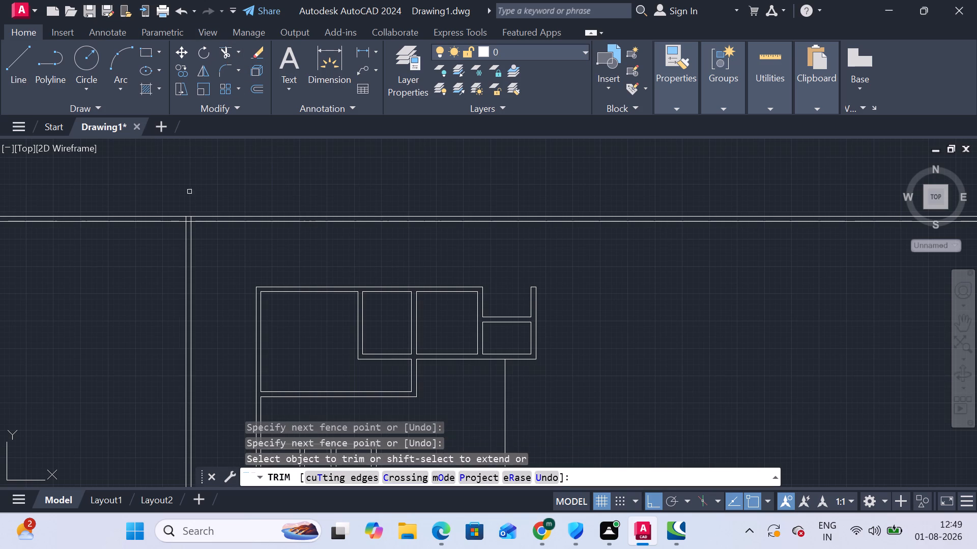
pyautogui.click(156, 190)
pyautogui.click(103, 251)
pyautogui.scroll(3, 177, 217)
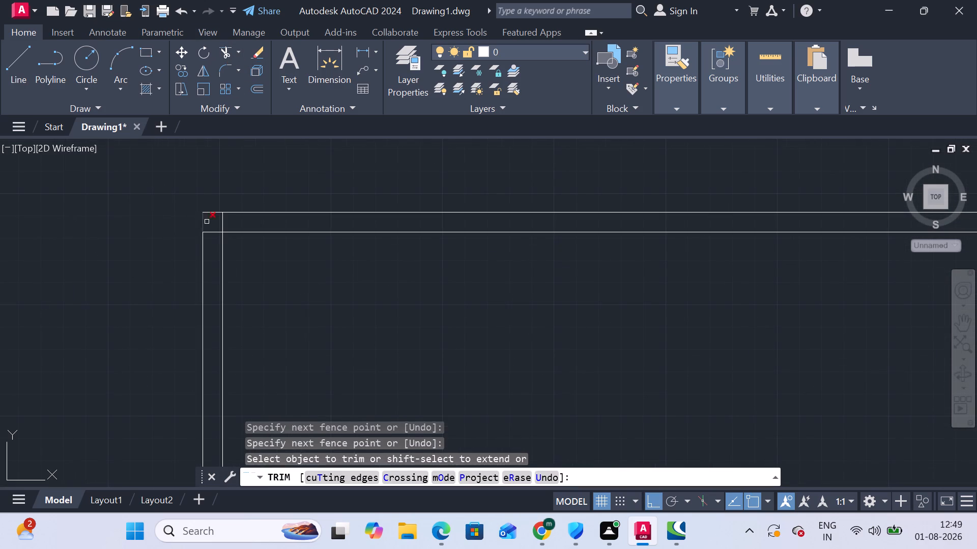
pyautogui.click(210, 222)
pyautogui.click(223, 223)
pyautogui.click(208, 231)
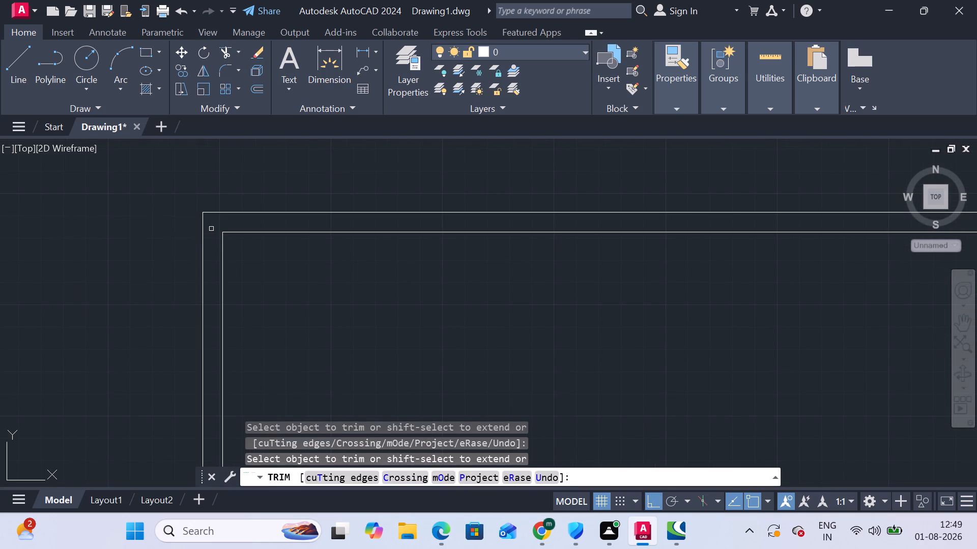
pyautogui.press('Escape')
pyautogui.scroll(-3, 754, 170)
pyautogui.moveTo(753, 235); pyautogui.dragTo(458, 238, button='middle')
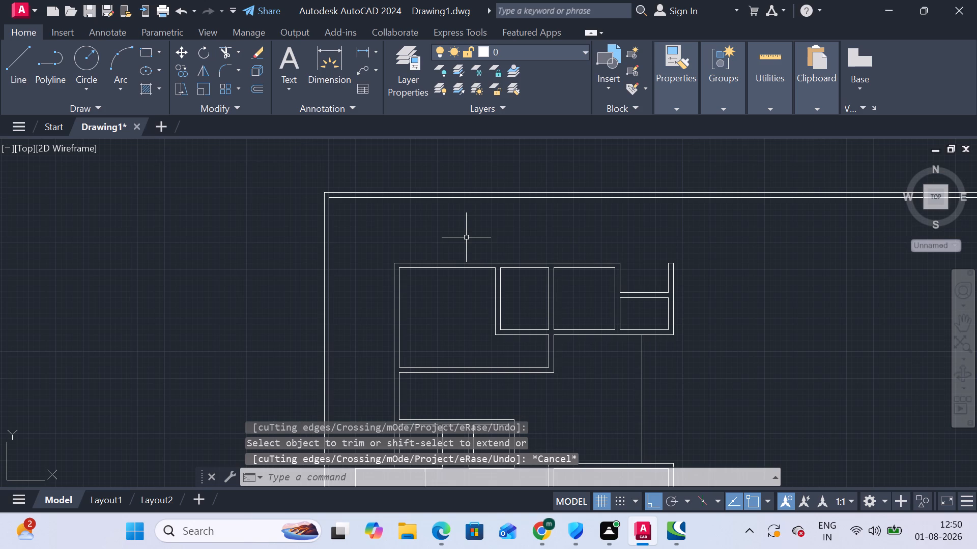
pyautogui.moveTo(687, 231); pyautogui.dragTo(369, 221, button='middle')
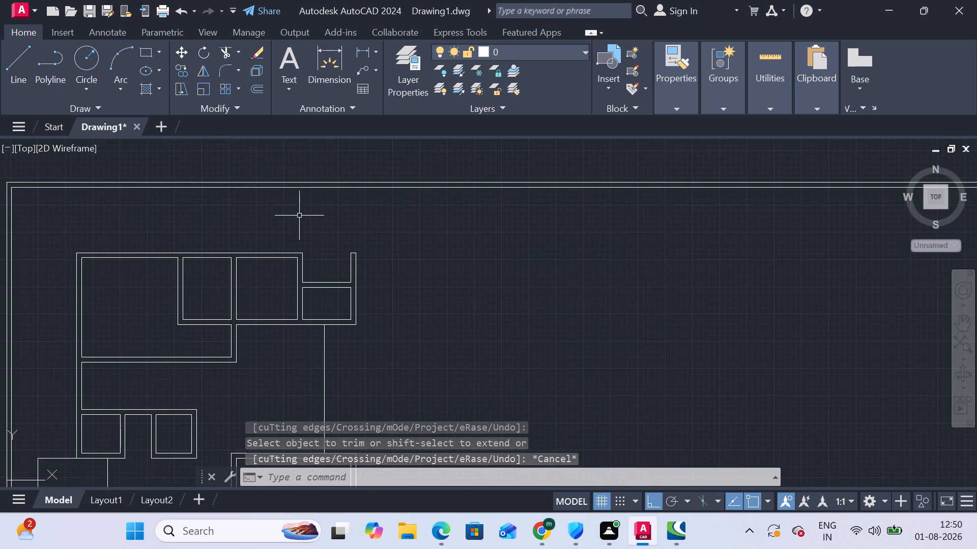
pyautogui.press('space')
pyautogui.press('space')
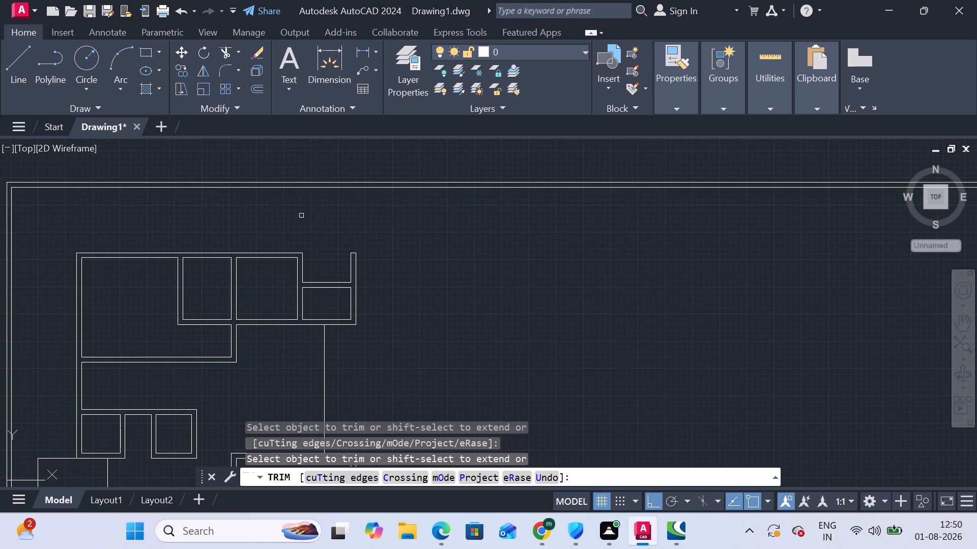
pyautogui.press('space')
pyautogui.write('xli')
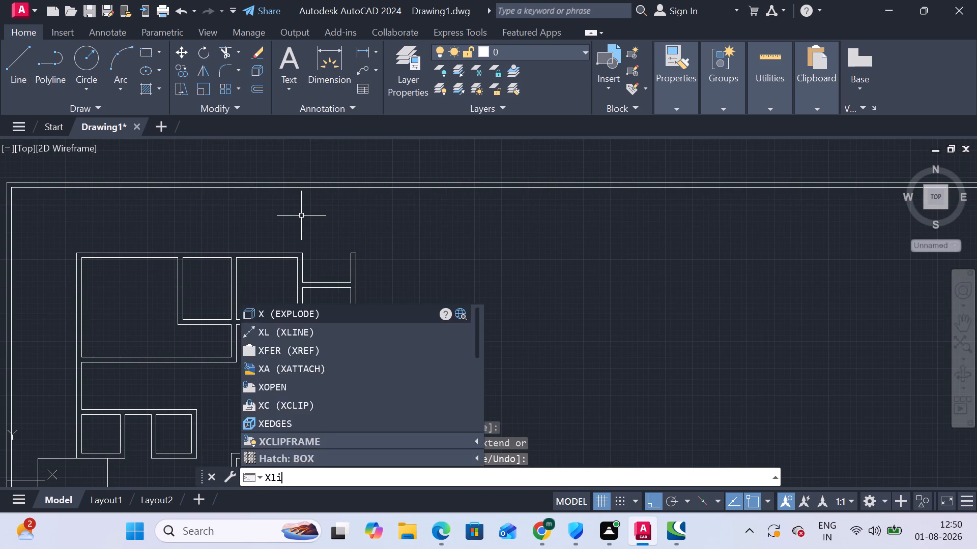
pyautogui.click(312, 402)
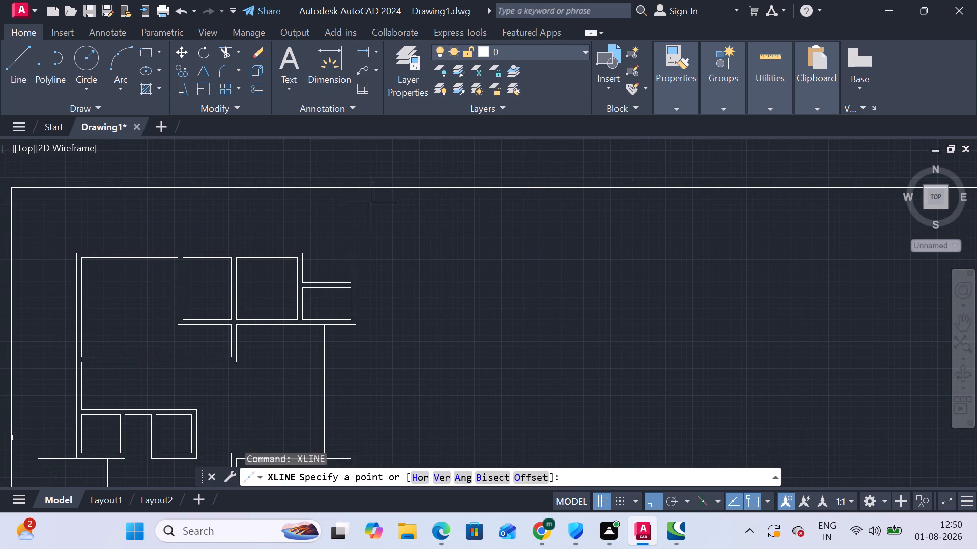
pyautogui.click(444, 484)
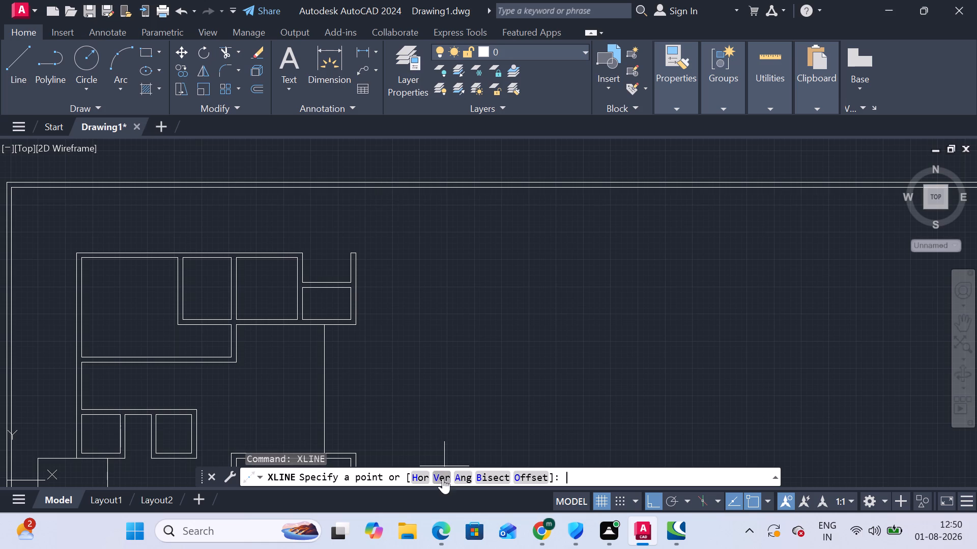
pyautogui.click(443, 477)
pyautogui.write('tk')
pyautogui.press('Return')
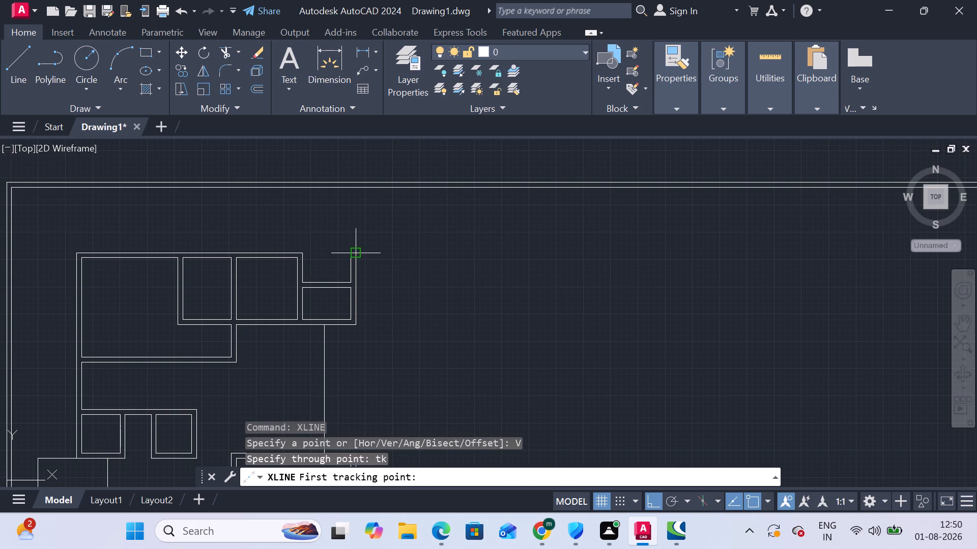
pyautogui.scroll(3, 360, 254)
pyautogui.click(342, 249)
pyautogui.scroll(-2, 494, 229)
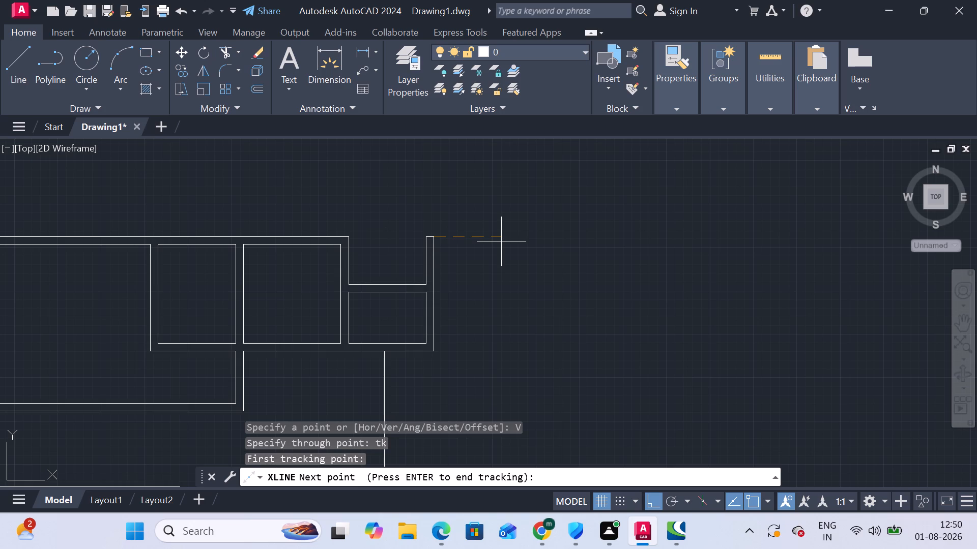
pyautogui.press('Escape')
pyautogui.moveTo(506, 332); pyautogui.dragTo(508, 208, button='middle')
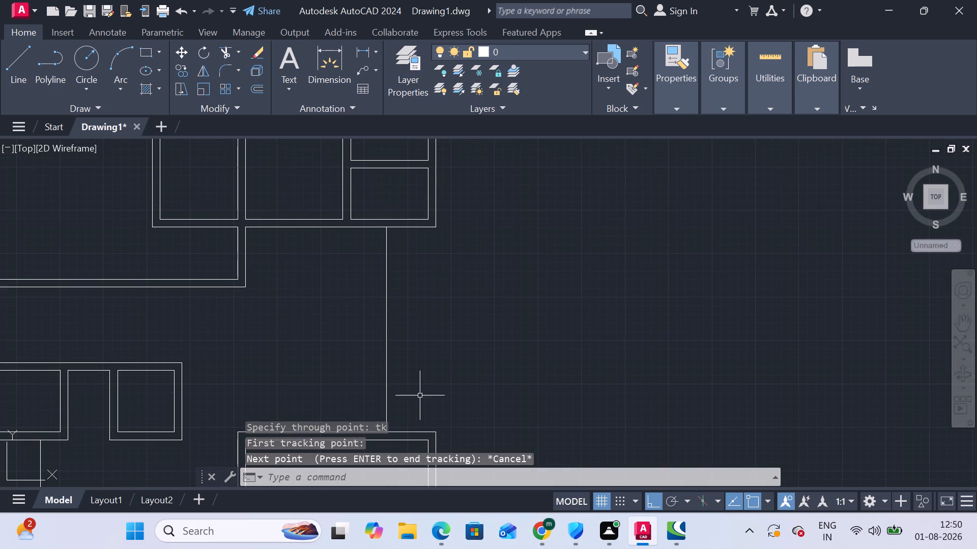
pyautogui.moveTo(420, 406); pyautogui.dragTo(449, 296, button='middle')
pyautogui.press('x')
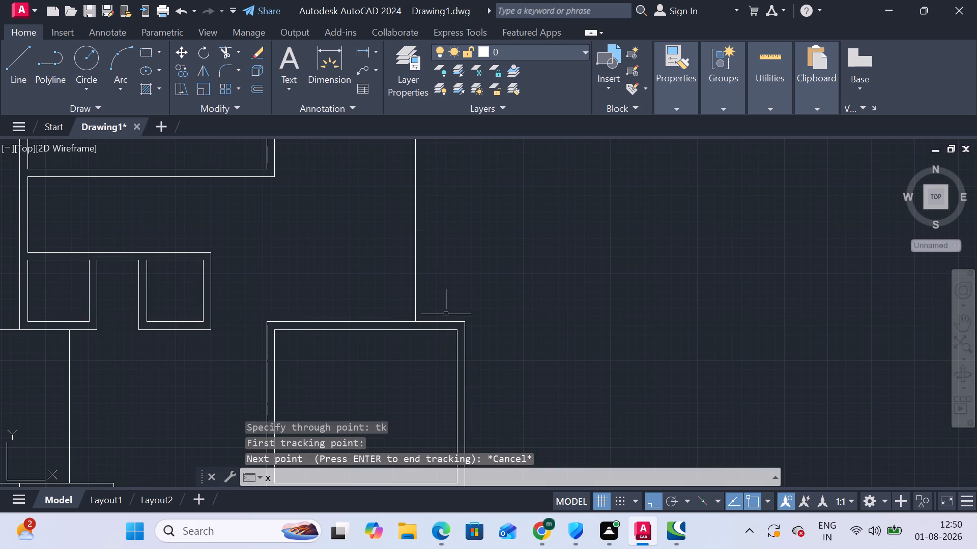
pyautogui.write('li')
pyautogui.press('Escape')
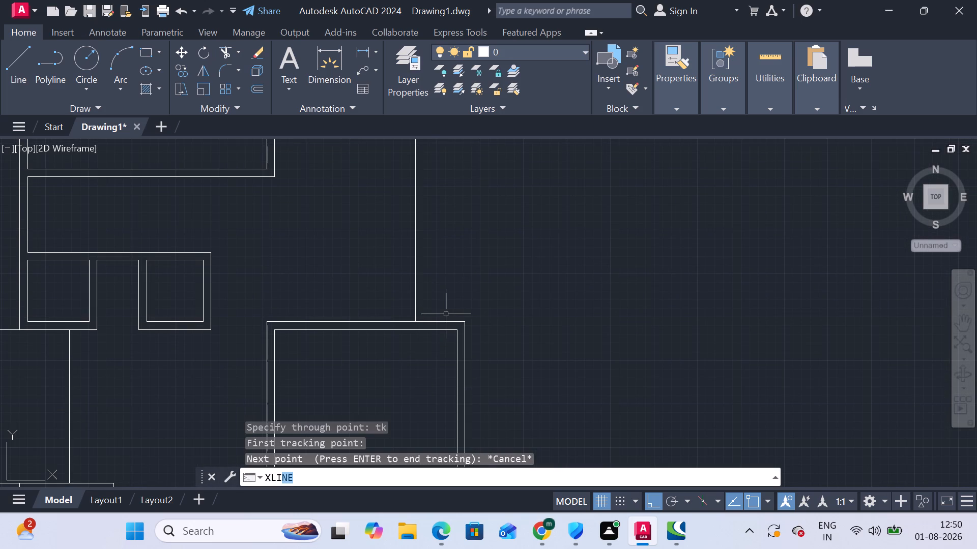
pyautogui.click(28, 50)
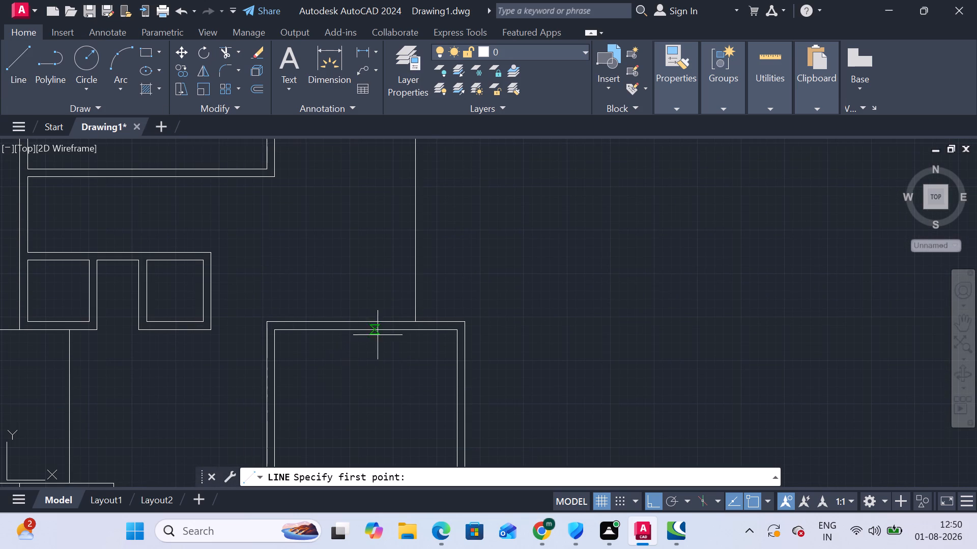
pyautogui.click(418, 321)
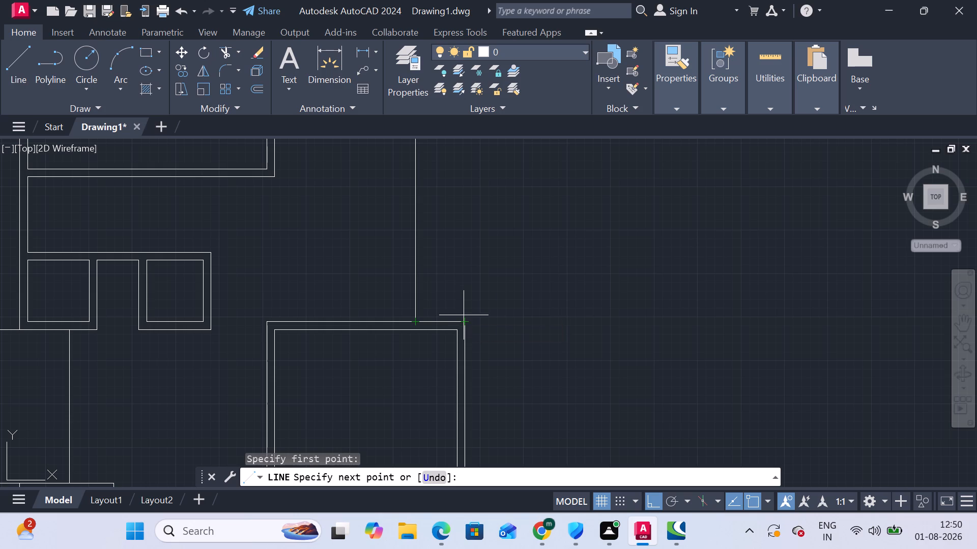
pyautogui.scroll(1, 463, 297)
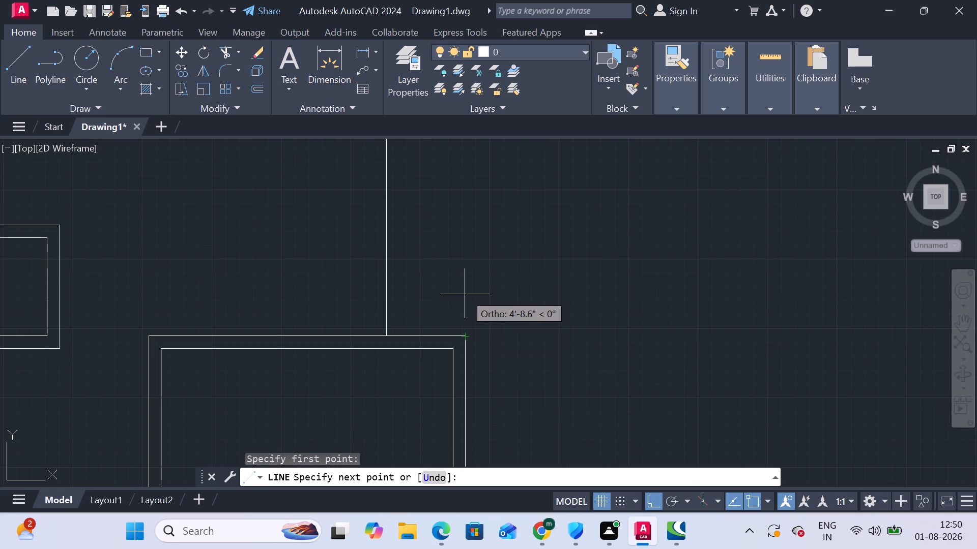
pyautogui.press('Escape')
# Measure the horizontal distance from the single vertical line's lower end to the lower-right room's outer top-right corner.
pyautogui.click(364, 54)
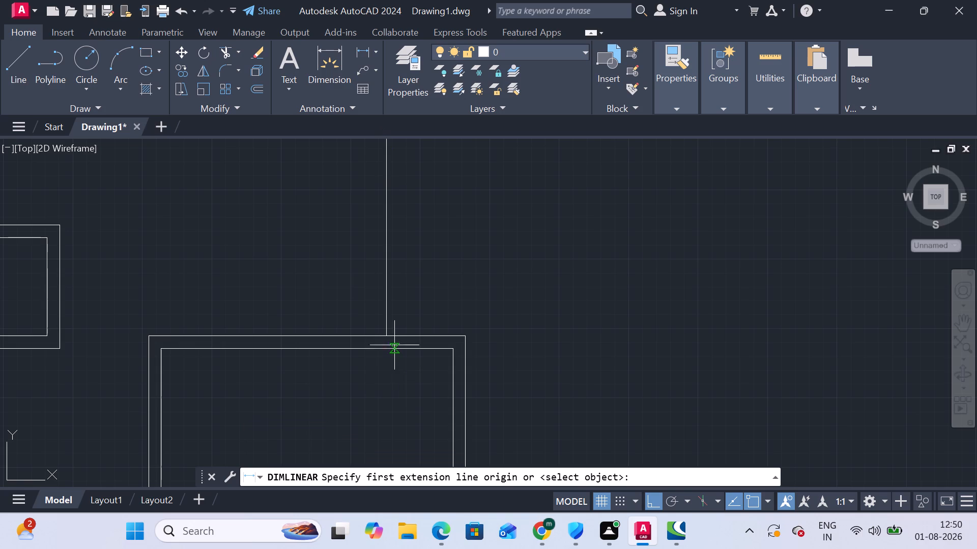
pyautogui.click(388, 337)
pyautogui.click(470, 337)
pyautogui.scroll(4, 436, 278)
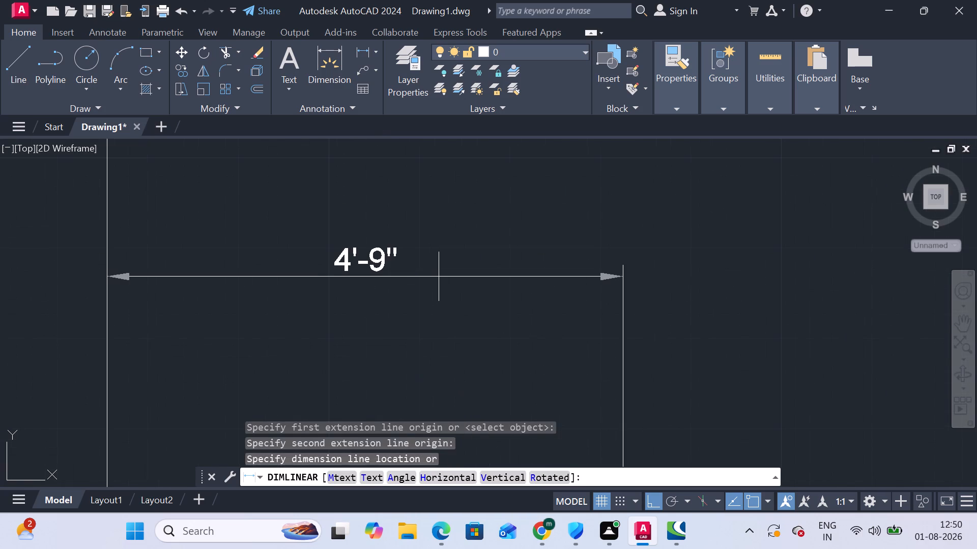
pyautogui.press('Escape')
pyautogui.scroll(-4, 385, 313)
pyautogui.moveTo(382, 304); pyautogui.dragTo(375, 248, button='middle')
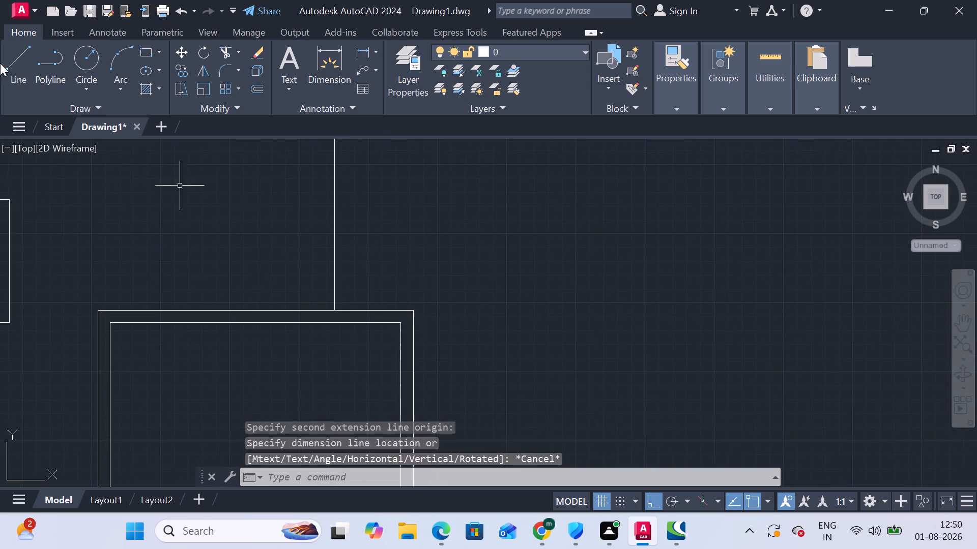
# Draw a vertical line starting 11'10" right of the existing single vertical line's lower end, up to the upper block's bottom edge level.
pyautogui.click(14, 52)
pyautogui.scroll(2, 350, 324)
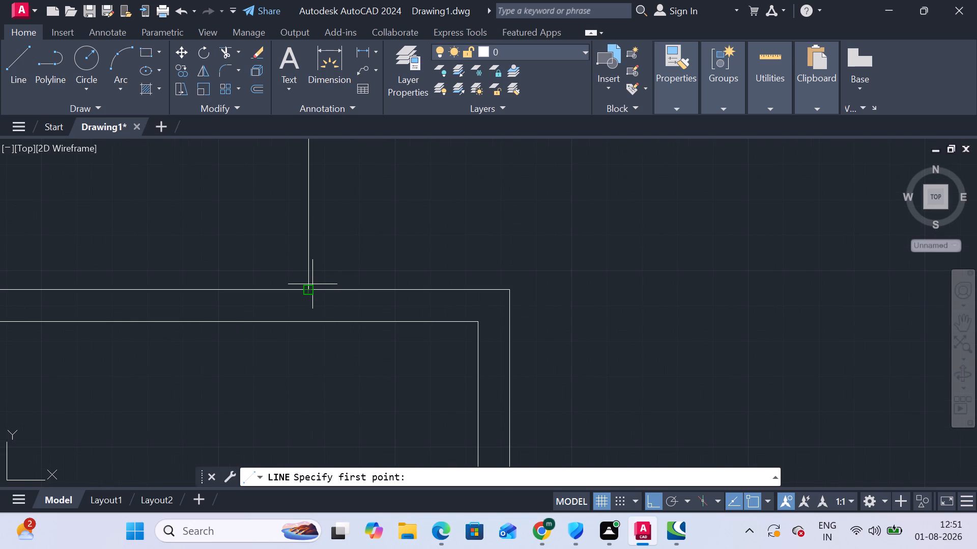
pyautogui.write('tk')
pyautogui.press('Return')
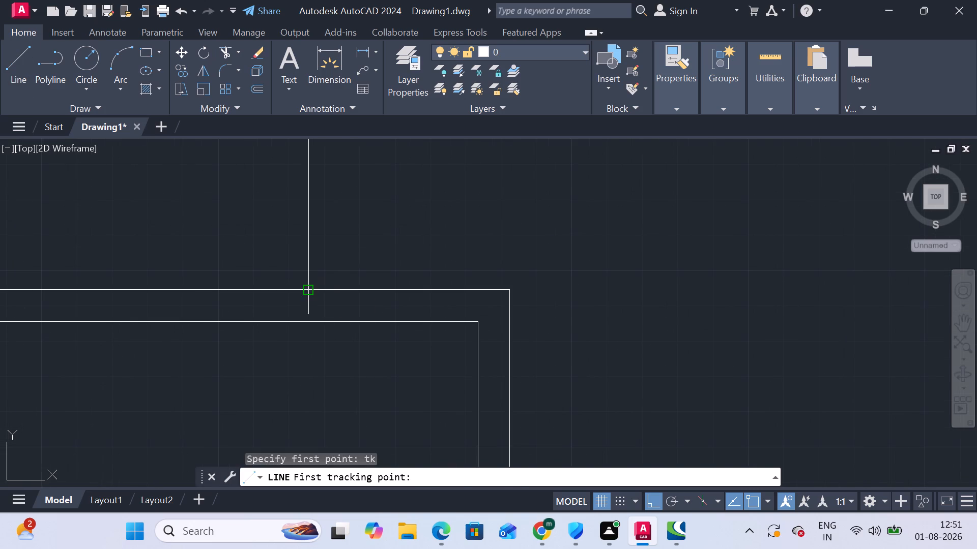
pyautogui.click(304, 291)
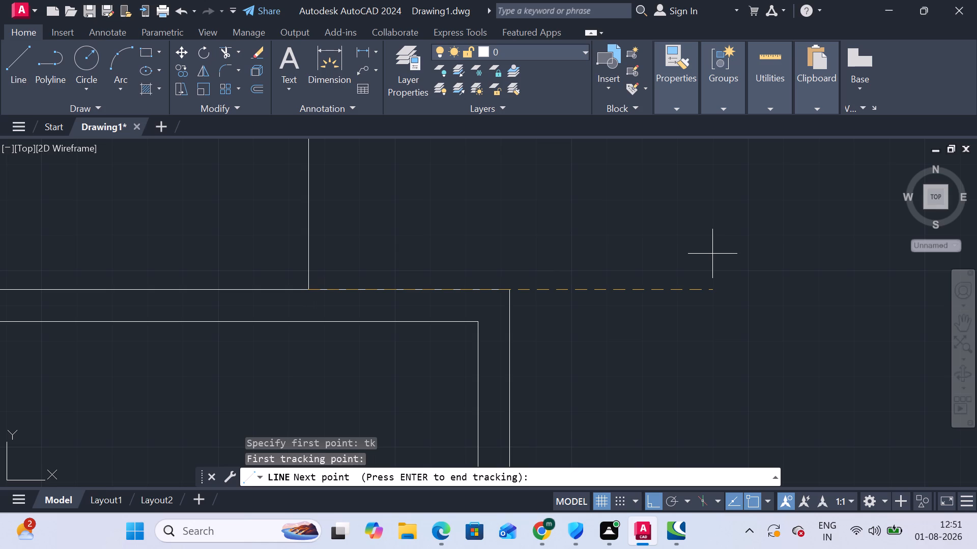
pyautogui.write("11'")
pyautogui.write('10"')
pyautogui.press('Return')
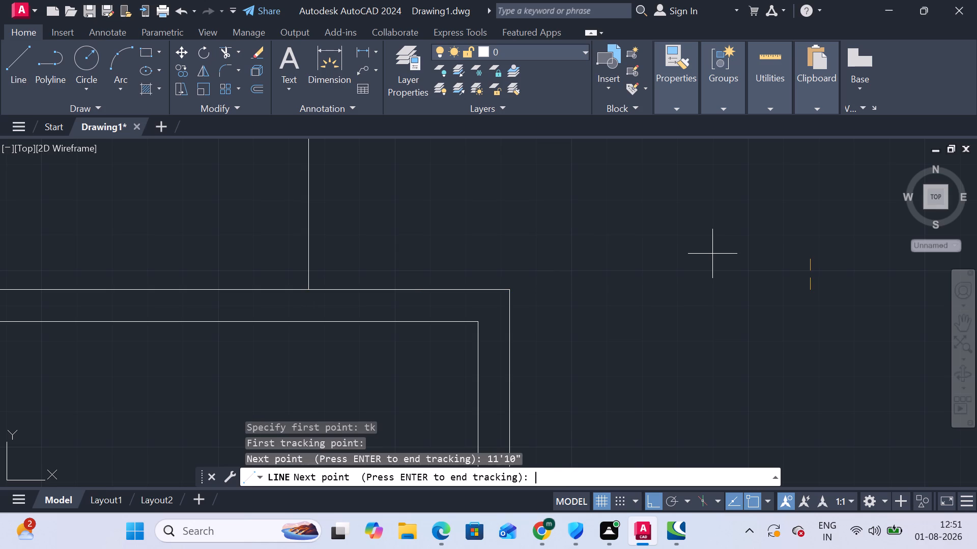
pyautogui.rightClick(713, 251)
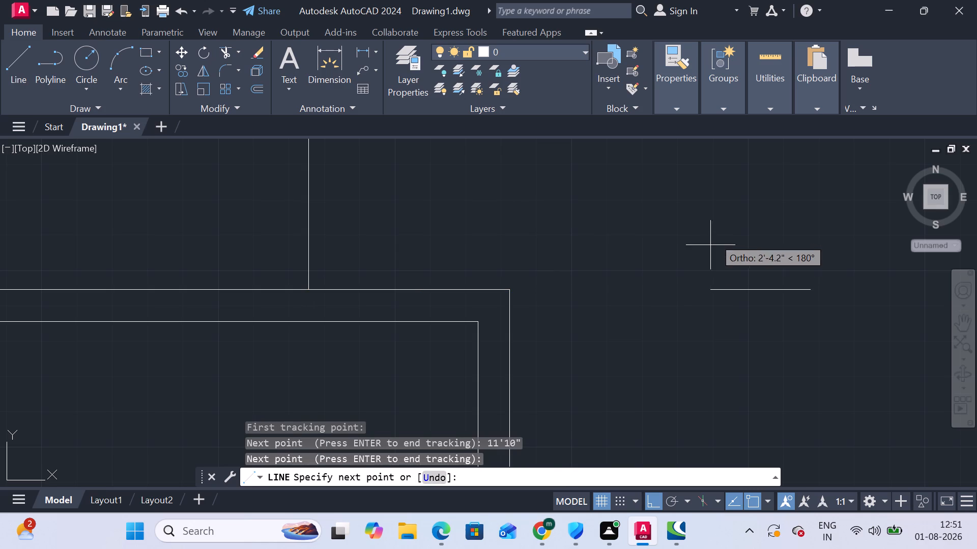
pyautogui.moveTo(767, 250); pyautogui.dragTo(755, 391, button='middle')
pyautogui.scroll(-4, 736, 171)
pyautogui.moveTo(737, 169); pyautogui.dragTo(739, 186, button='middle')
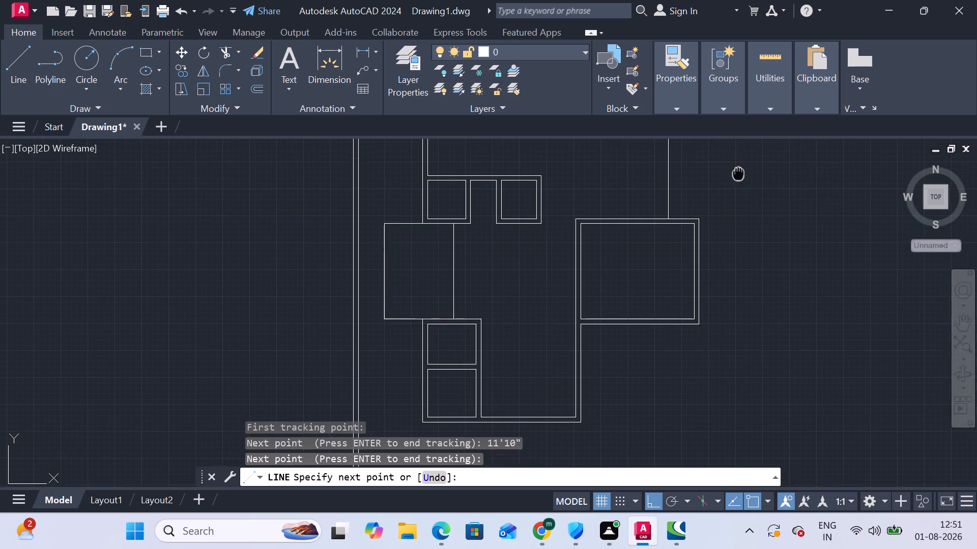
pyautogui.moveTo(739, 186); pyautogui.dragTo(744, 349, button='middle')
pyautogui.scroll(3, 748, 278)
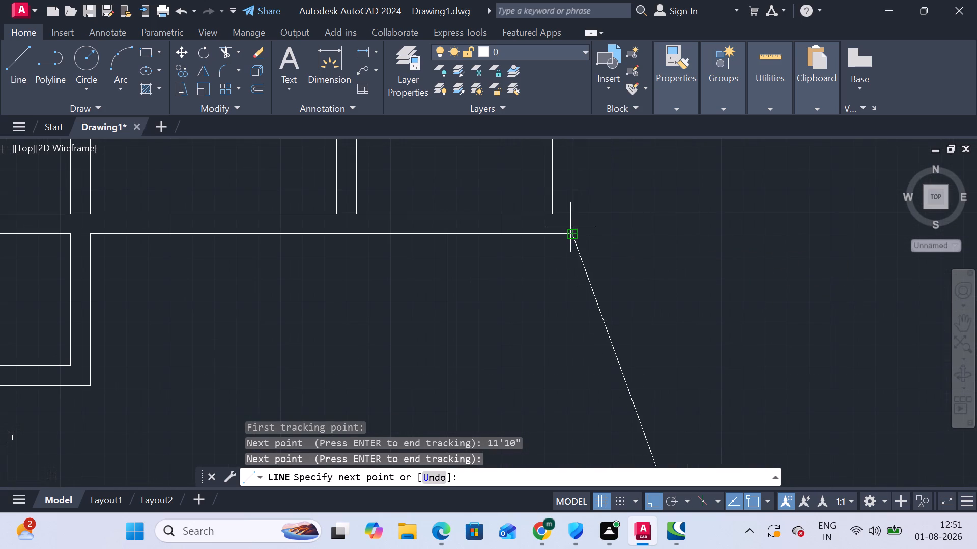
pyautogui.click(678, 234)
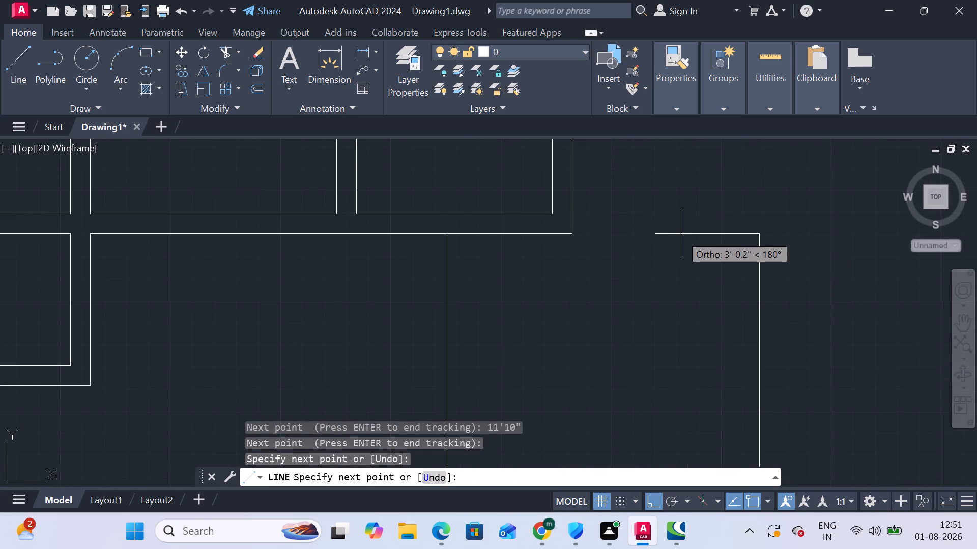
# Continue the line about 3' left, down to the lower room's top edge level, and back right as a short stub.
pyautogui.click(680, 234)
pyautogui.scroll(-2, 687, 322)
pyautogui.moveTo(688, 324); pyautogui.dragTo(692, 204, button='middle')
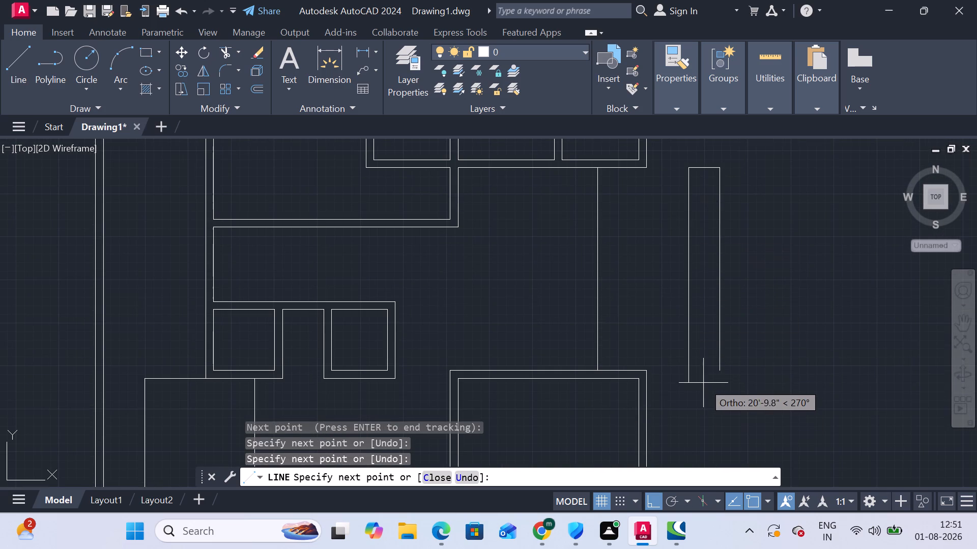
pyautogui.scroll(2, 692, 375)
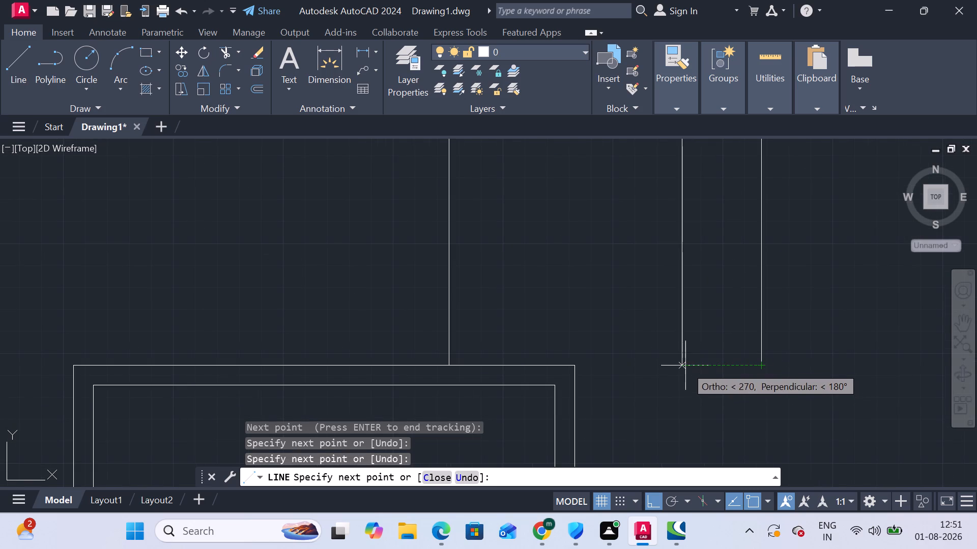
pyautogui.click(685, 365)
pyautogui.click(722, 361)
pyautogui.press('Escape')
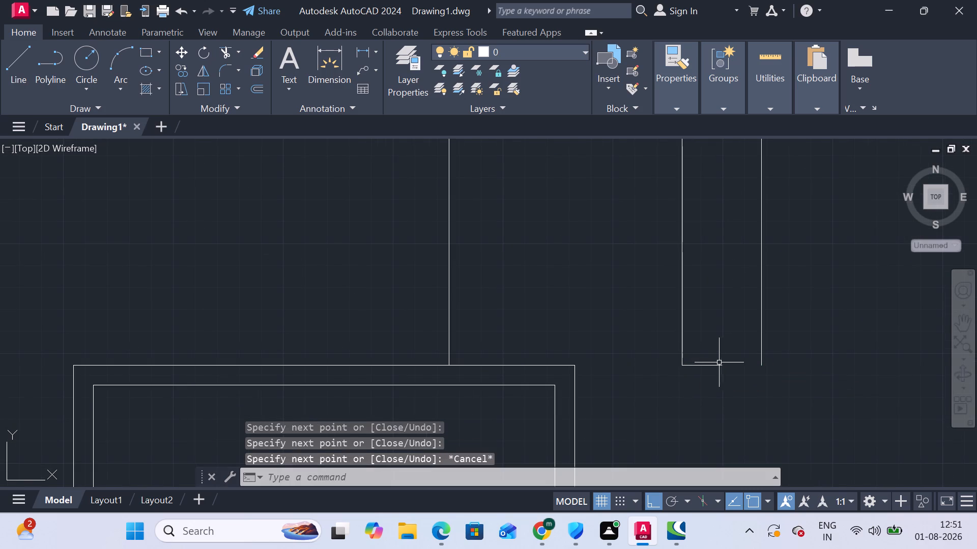
# Remove the inner vertical segment and extend the bottom stub both ways to the outer line and the lower room's corner.
pyautogui.click(228, 52)
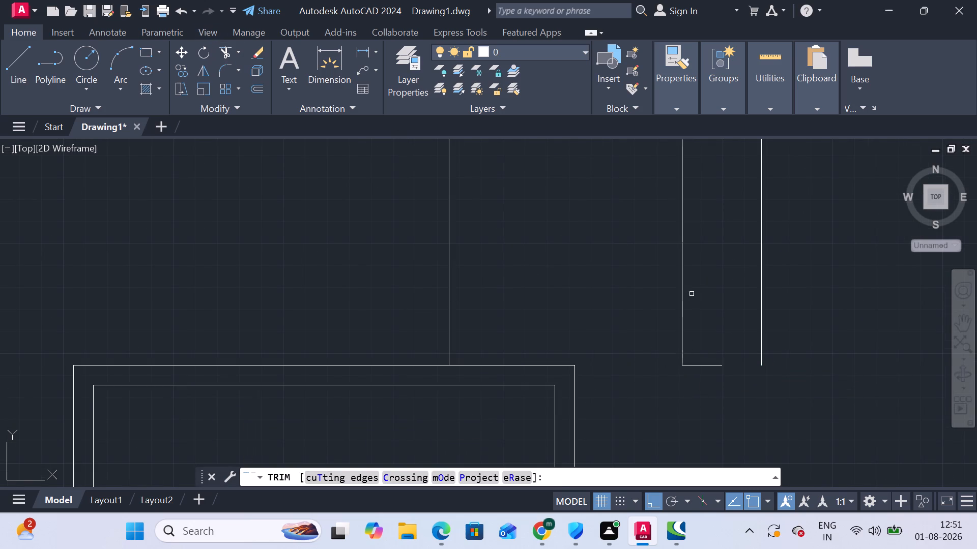
pyautogui.click(693, 280)
pyautogui.click(664, 279)
pyautogui.click(719, 391)
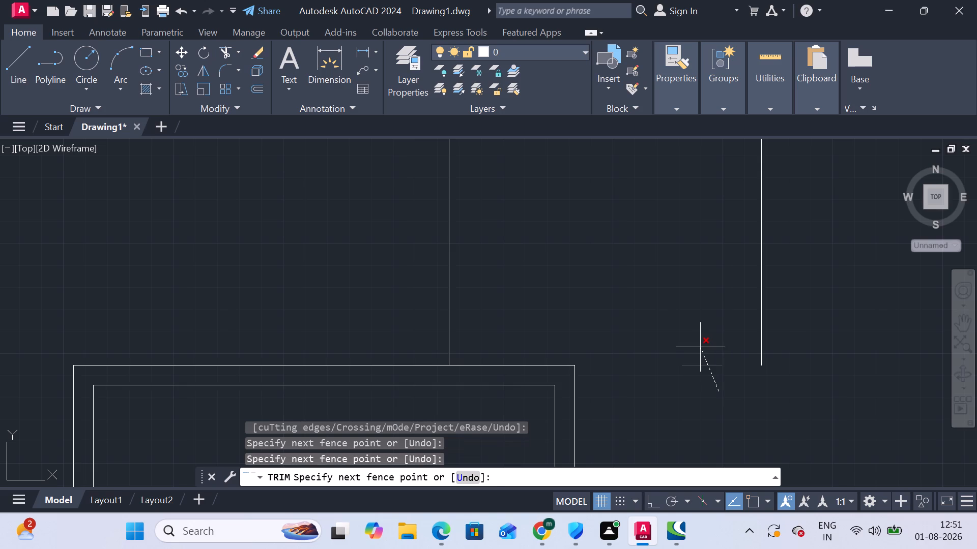
pyautogui.keyDown('shift'); pyautogui.click(700, 346); pyautogui.keyUp('shift')
pyautogui.keyDown('shift'); pyautogui.click(702, 392); pyautogui.keyUp('shift')
pyautogui.keyDown('shift'); pyautogui.click(696, 341); pyautogui.keyUp('shift')
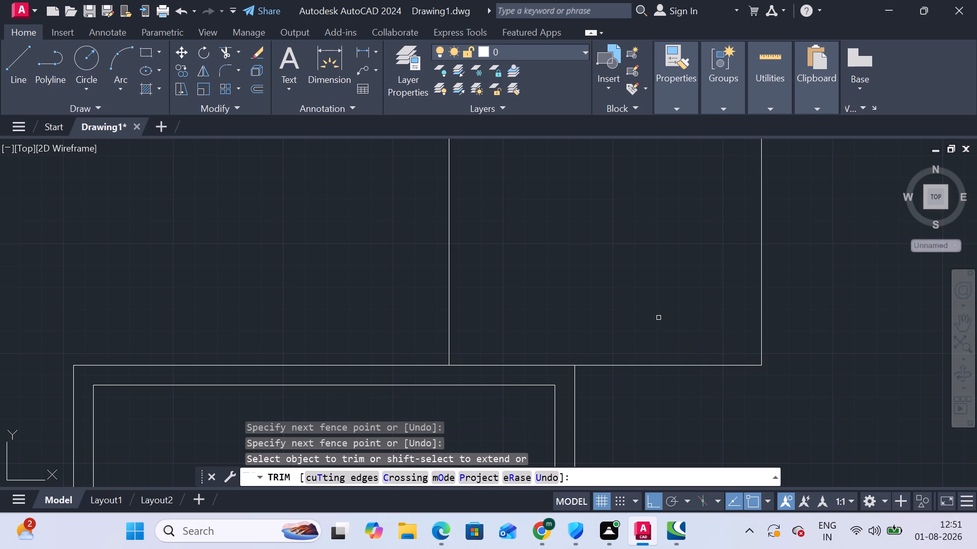
# Extend the top horizontal segment left to the upper block's bottom-right corner, closing the rectangular area beside the plan.
pyautogui.scroll(-3, 578, 252)
pyautogui.scroll(3, 604, 156)
pyautogui.moveTo(618, 188); pyautogui.dragTo(618, 270, button='middle')
pyautogui.click(614, 264)
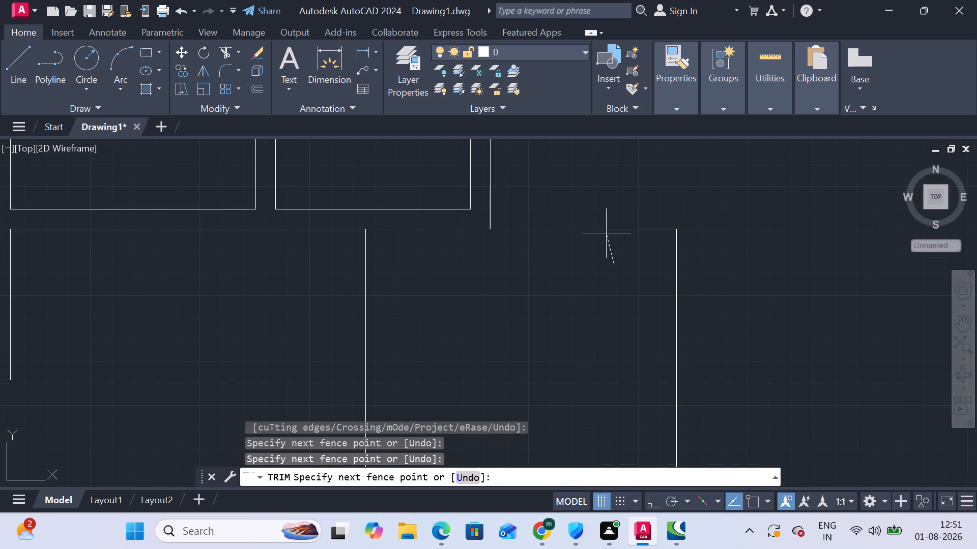
pyautogui.keyDown('shift'); pyautogui.click(609, 209); pyautogui.keyUp('shift')
pyautogui.scroll(-2, 597, 309)
pyautogui.moveTo(590, 312); pyautogui.dragTo(586, 199, button='middle')
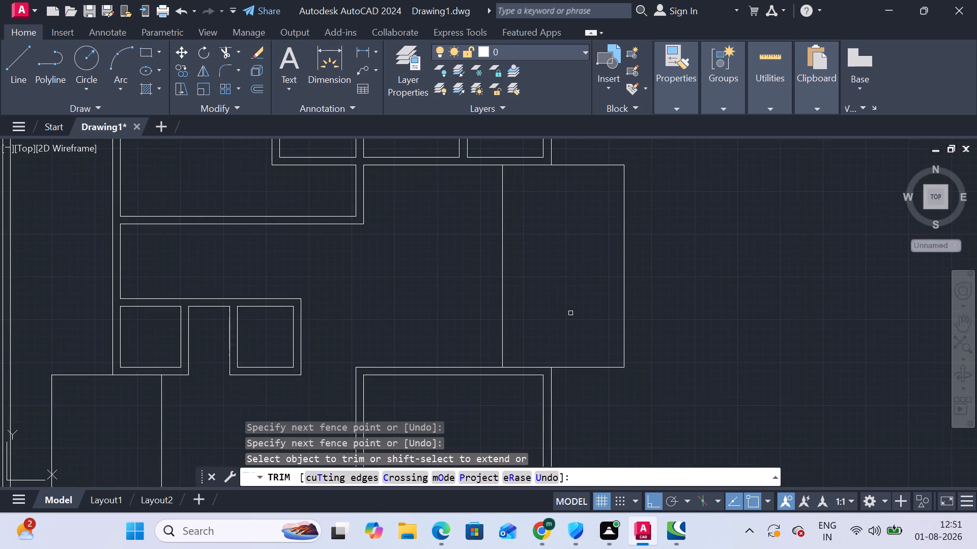
pyautogui.scroll(-1, 570, 313)
pyautogui.press('Escape')
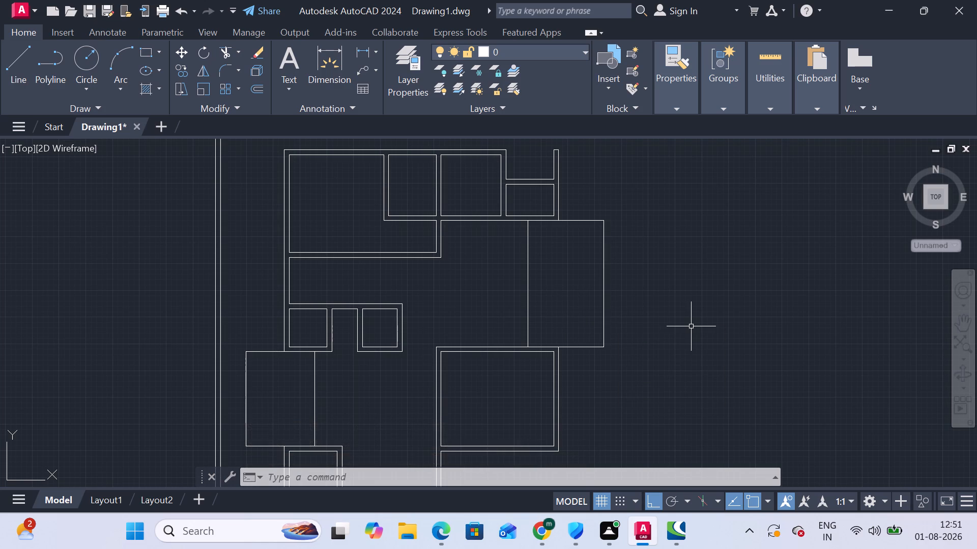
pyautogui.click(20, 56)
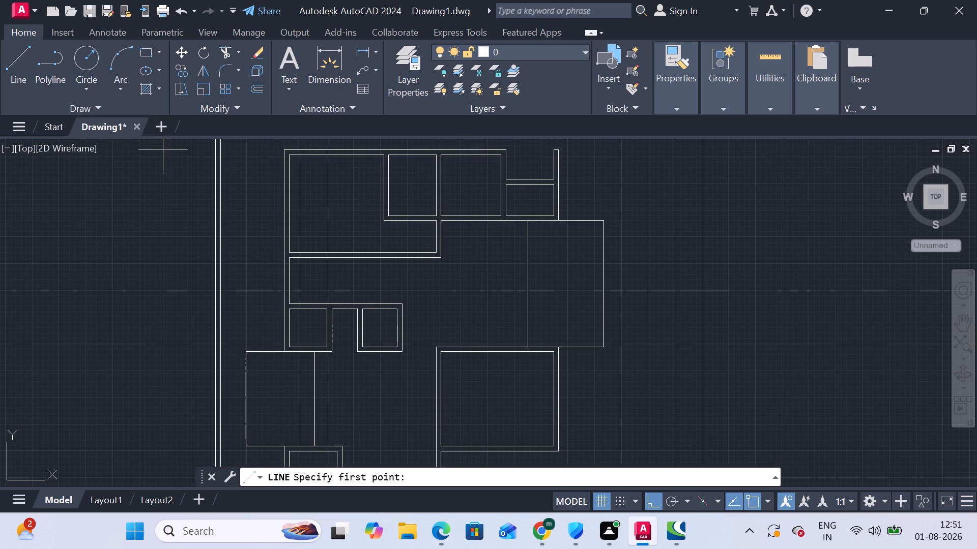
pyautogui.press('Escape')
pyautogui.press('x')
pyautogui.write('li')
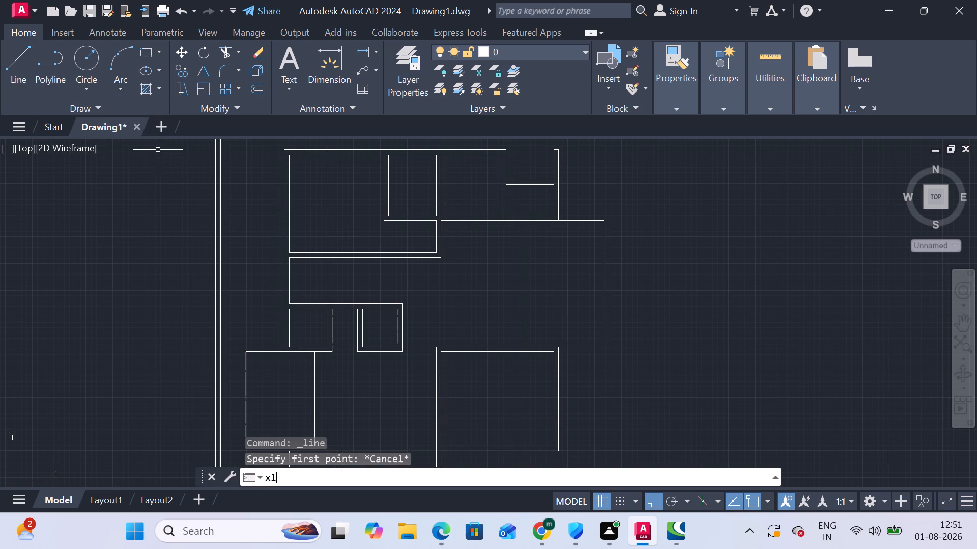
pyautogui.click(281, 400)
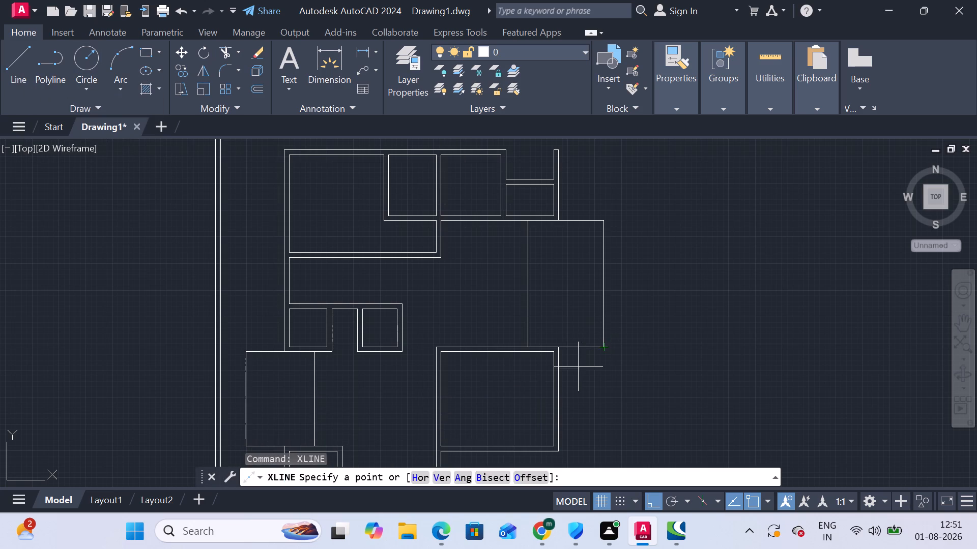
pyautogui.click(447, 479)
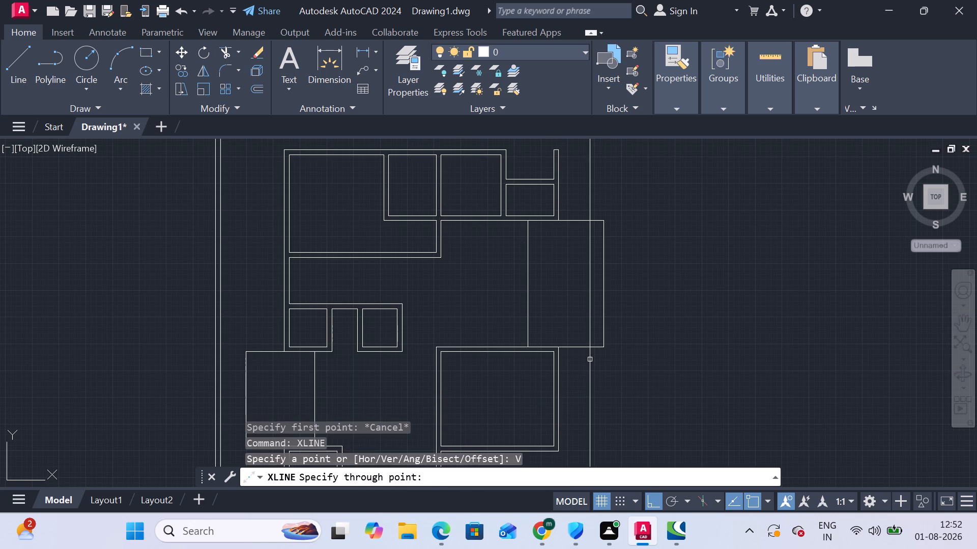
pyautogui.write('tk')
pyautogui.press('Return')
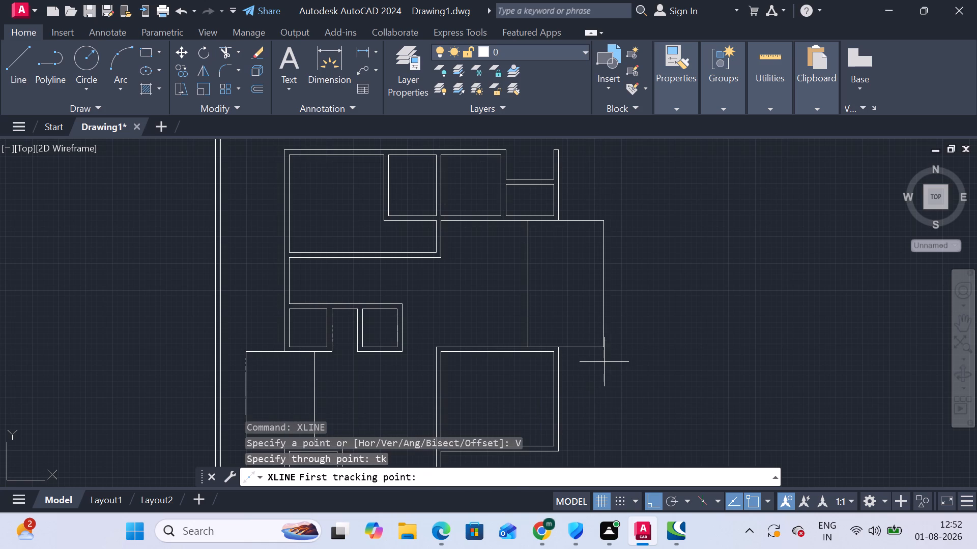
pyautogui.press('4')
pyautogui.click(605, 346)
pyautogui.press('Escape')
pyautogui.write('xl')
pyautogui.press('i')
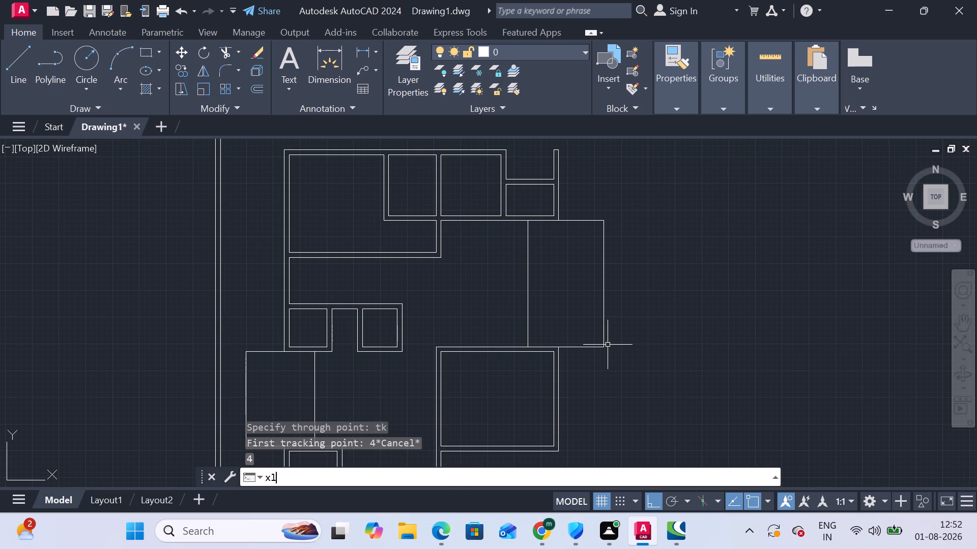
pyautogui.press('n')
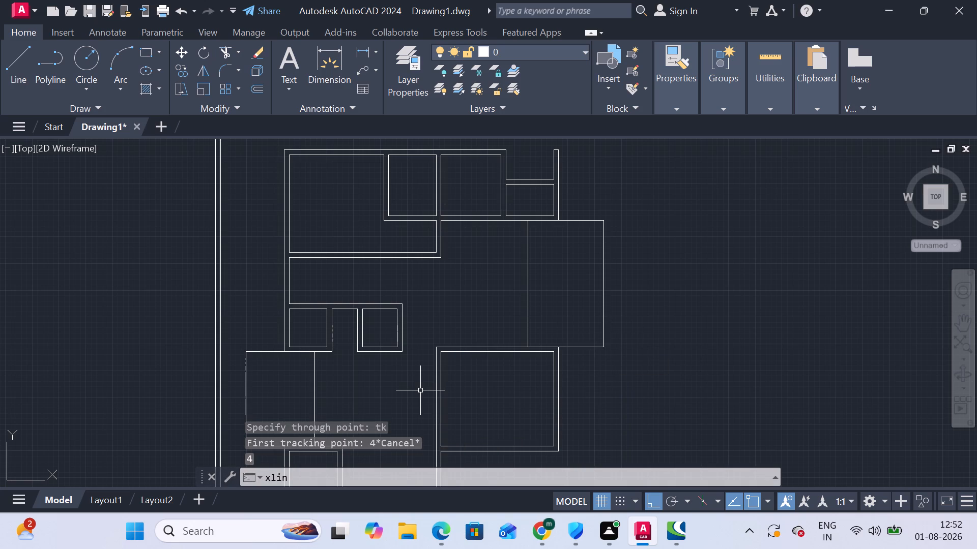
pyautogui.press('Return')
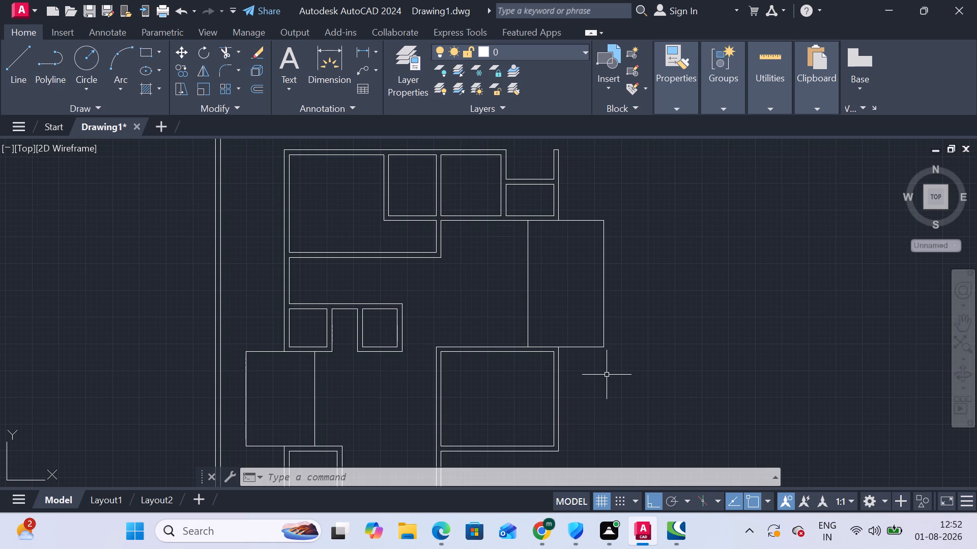
# Place a vertical construction line 4' to the right of the right-side extension's outer line.
pyautogui.press('space')
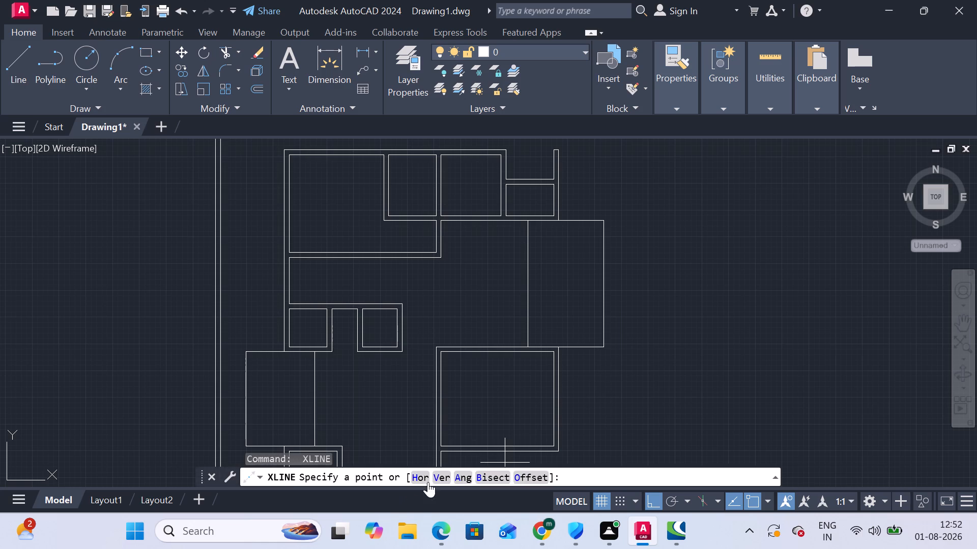
pyautogui.click(439, 477)
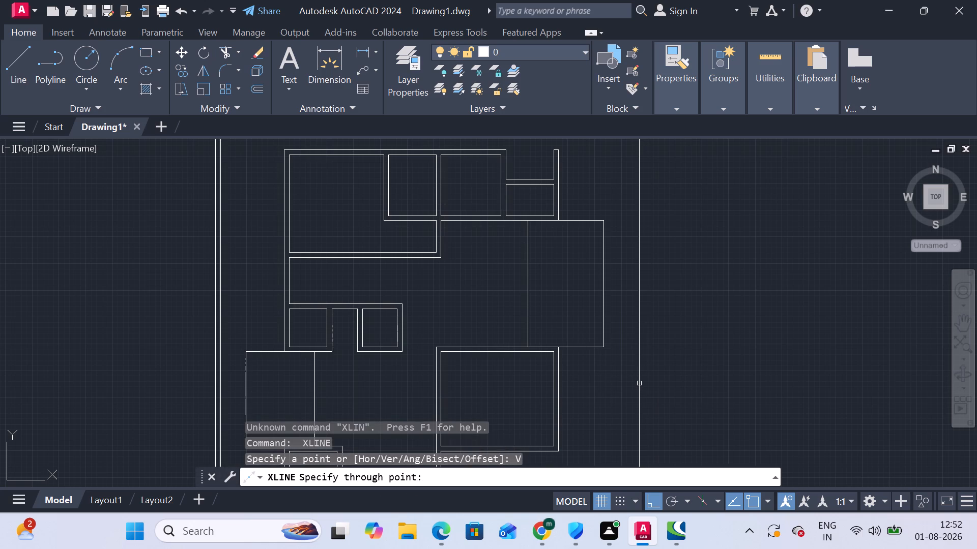
pyautogui.write('tk')
pyautogui.press('Return')
pyautogui.click(607, 342)
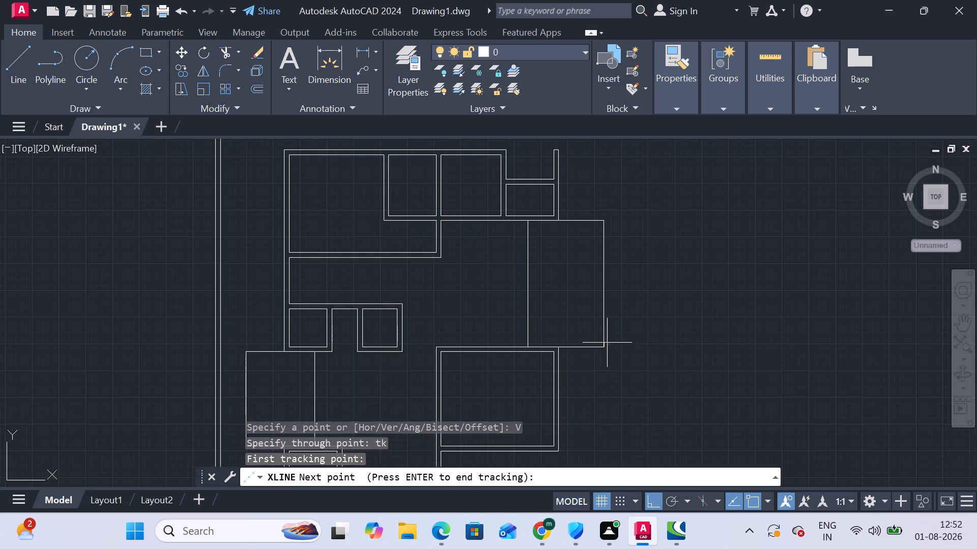
pyautogui.write("4'")
pyautogui.press('Return')
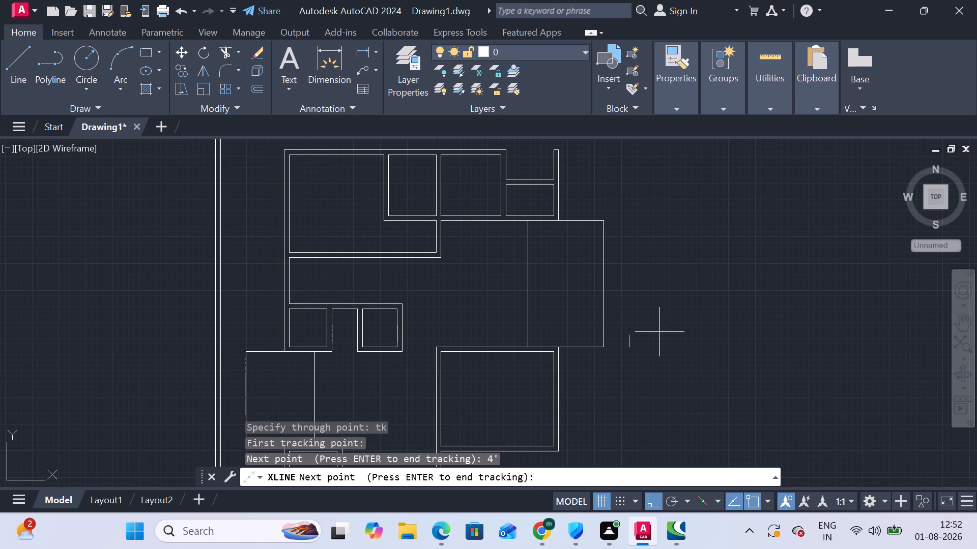
pyautogui.rightClick(659, 332)
pyautogui.press('Escape')
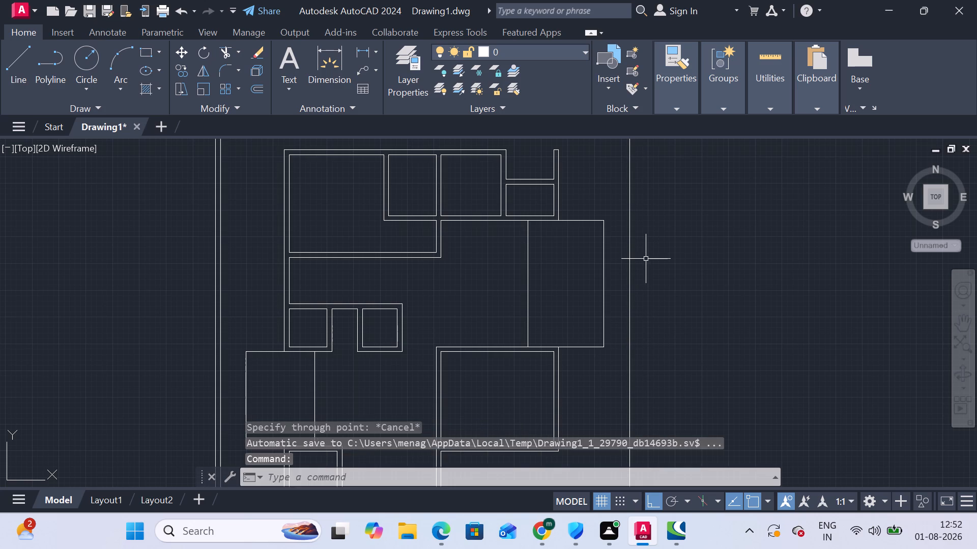
# Offset the new vertical construction line 9" outward, away from the plan, to form the right boundary wall pair.
pyautogui.click(646, 259)
pyautogui.click(625, 209)
pyautogui.click(259, 83)
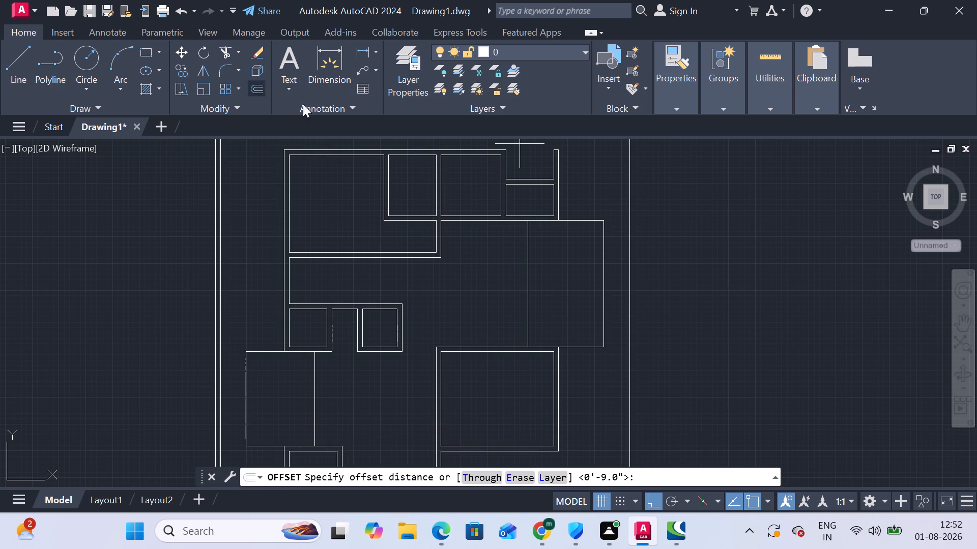
pyautogui.press('9')
pyautogui.hotkey('shift', '"')
pyautogui.press('Return')
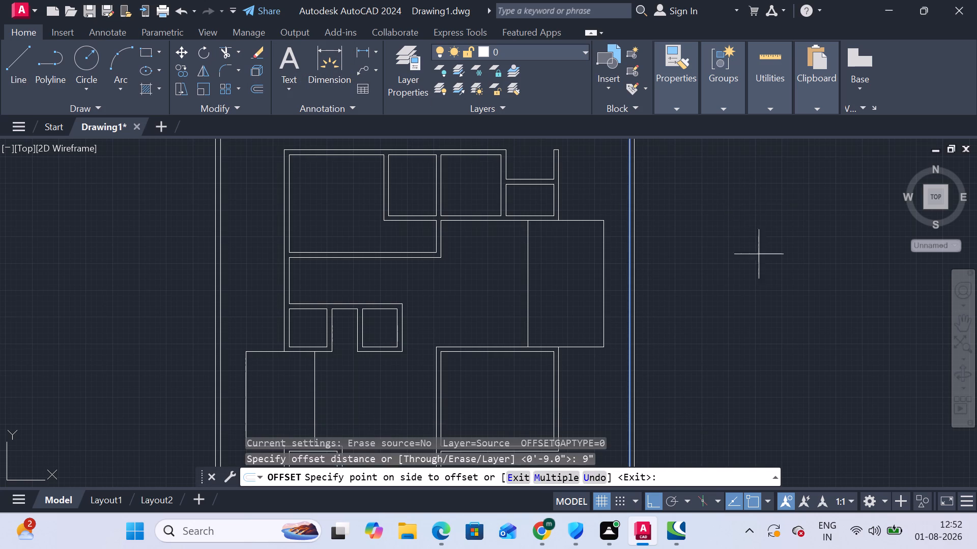
pyautogui.click(767, 270)
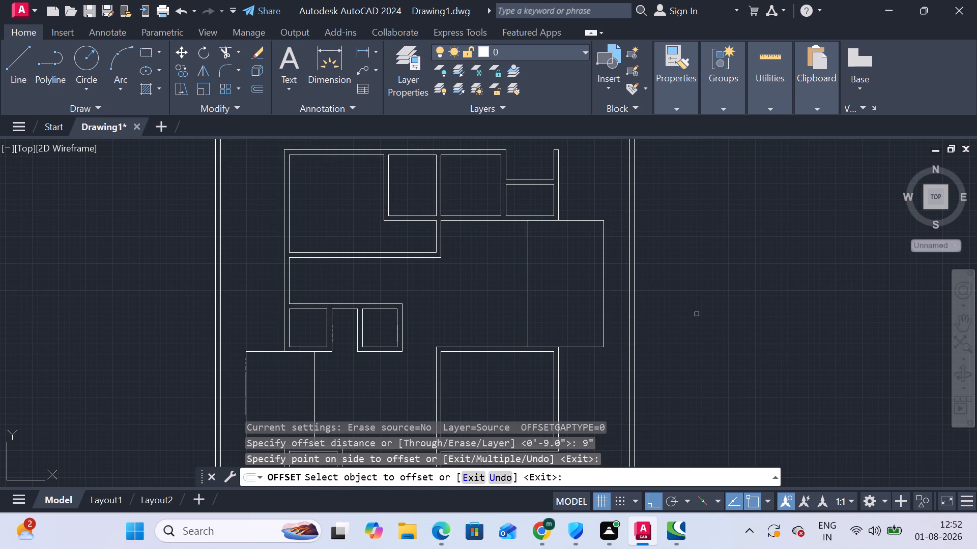
pyautogui.scroll(-2, 695, 314)
pyautogui.press('Escape')
# Trim the excess boundary lines above and right of the top-right corner and clean up the wall overlap there.
pyautogui.click(704, 248)
pyautogui.click(726, 282)
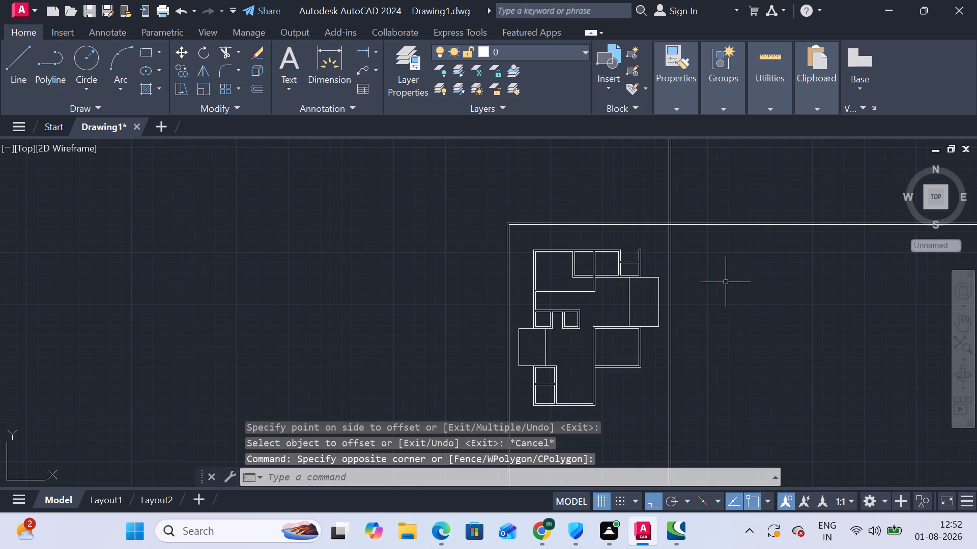
pyautogui.click(226, 51)
pyautogui.click(594, 200)
pyautogui.doubleClick(752, 191)
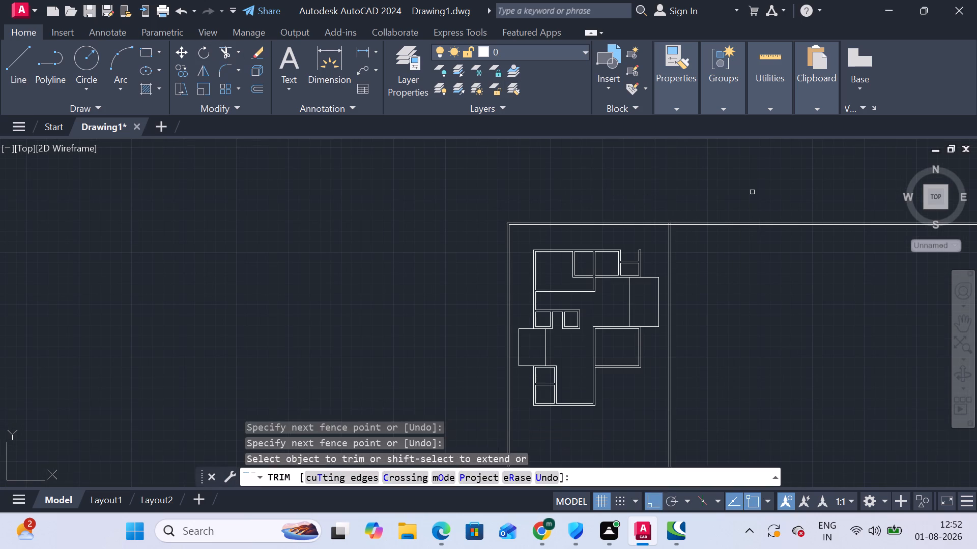
pyautogui.click(747, 268)
pyautogui.scroll(5, 668, 206)
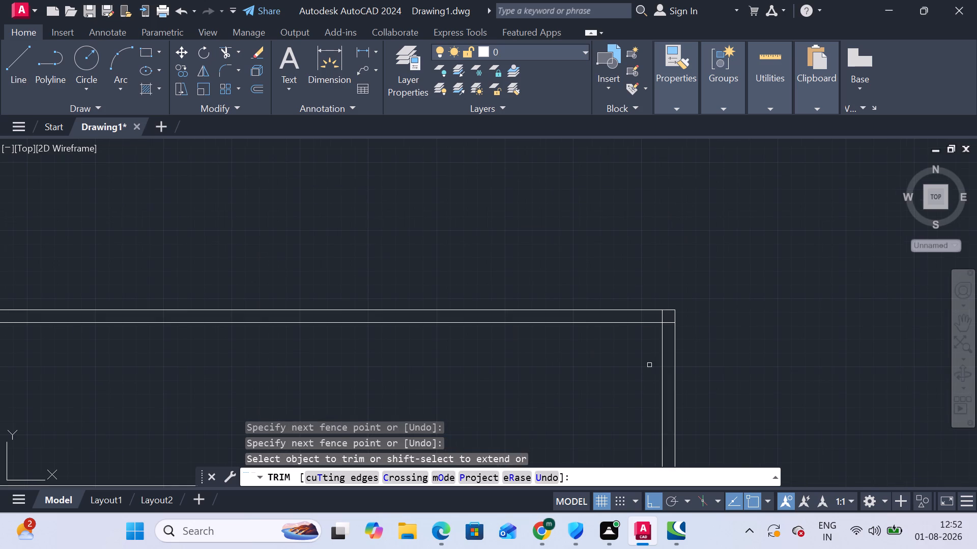
pyautogui.click(655, 316)
pyautogui.click(667, 316)
pyautogui.click(669, 321)
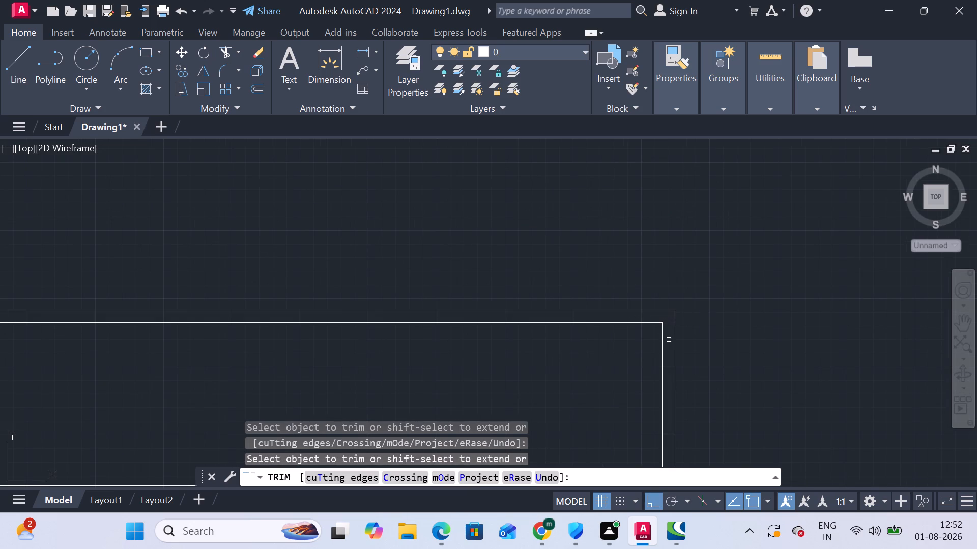
pyautogui.press('Escape')
# Place a horizontal construction line 15' below the plan's bottom-left outer corner, crossing both side boundary walls.
pyautogui.scroll(-3, 724, 322)
pyautogui.moveTo(735, 361); pyautogui.dragTo(570, 120, button='middle')
pyautogui.scroll(-1, 570, 120)
pyautogui.scroll(-3, 567, 291)
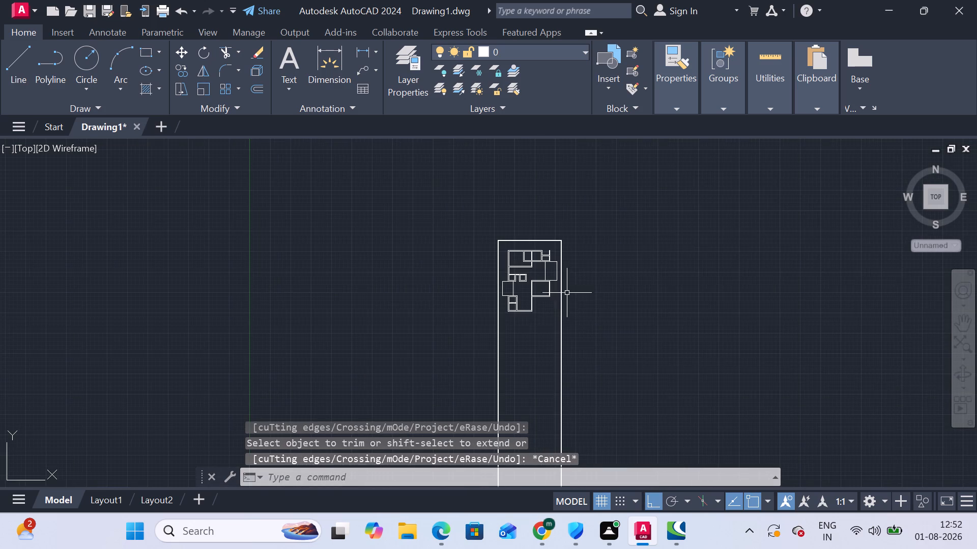
pyautogui.moveTo(594, 348); pyautogui.dragTo(596, 283, button='middle')
pyautogui.scroll(3, 527, 264)
pyautogui.moveTo(535, 268); pyautogui.dragTo(547, 316, button='middle')
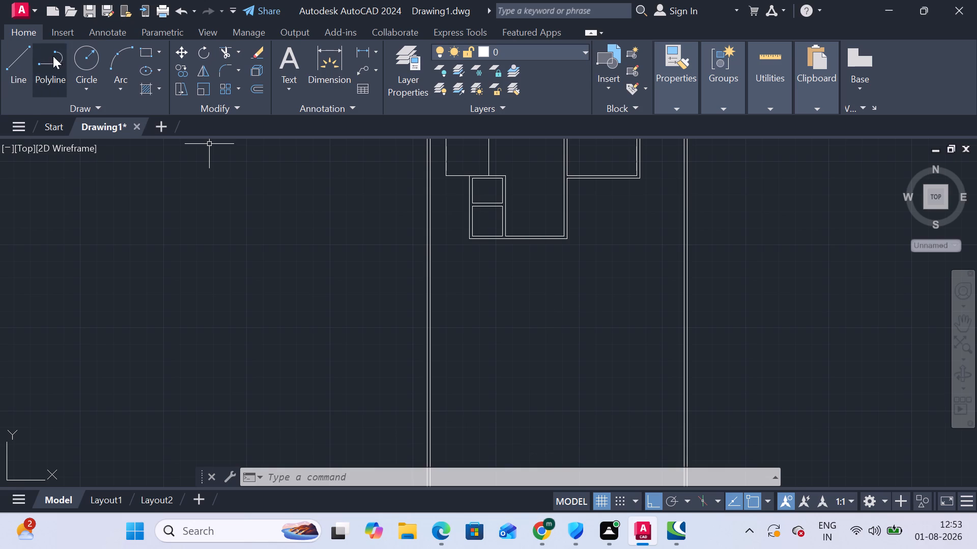
pyautogui.press('x')
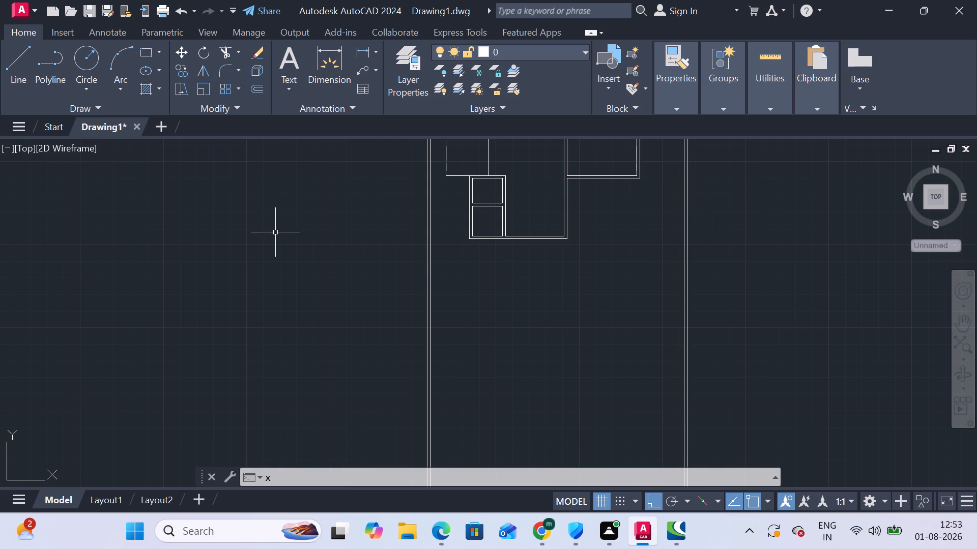
pyautogui.write('li')
pyautogui.click(302, 400)
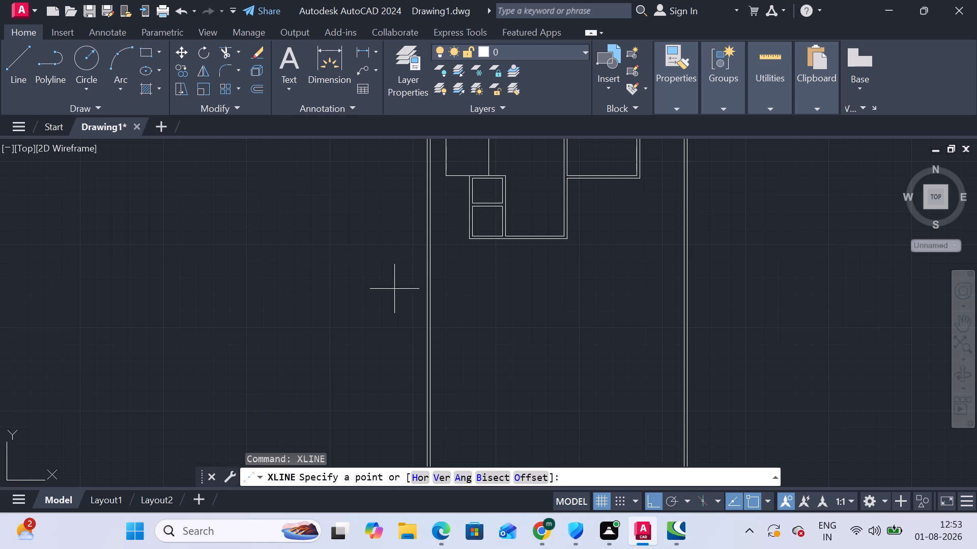
pyautogui.click(421, 476)
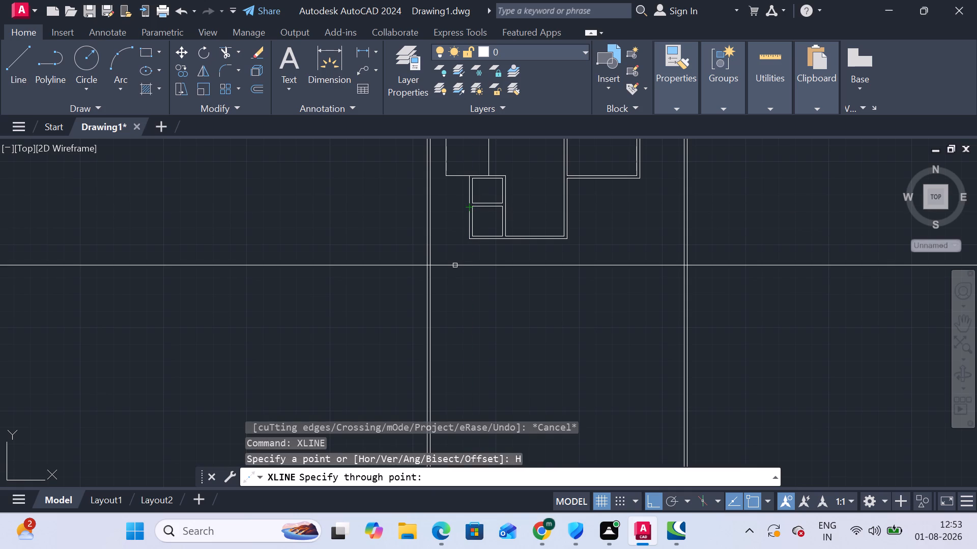
pyautogui.press('t')
pyautogui.press('k')
pyautogui.press('Return')
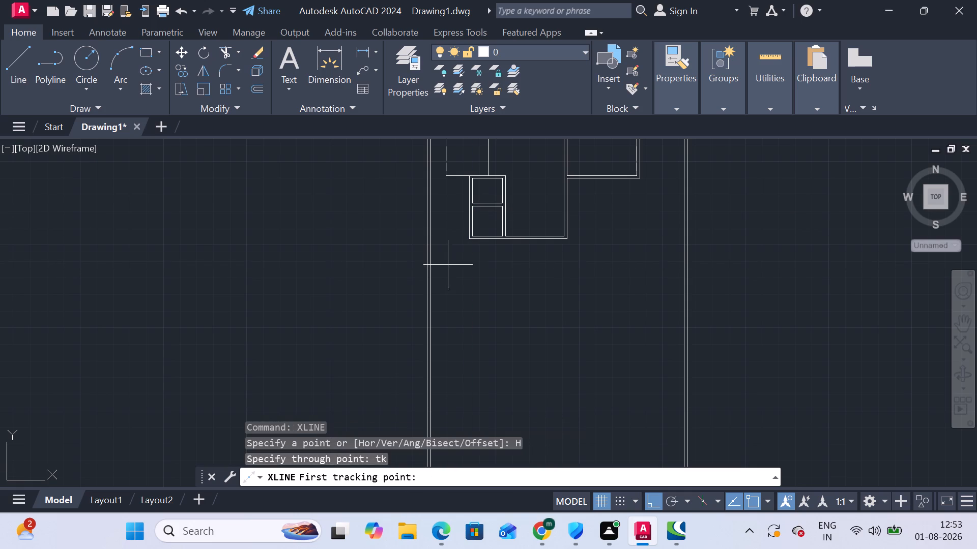
pyautogui.scroll(2, 455, 250)
pyautogui.click(487, 225)
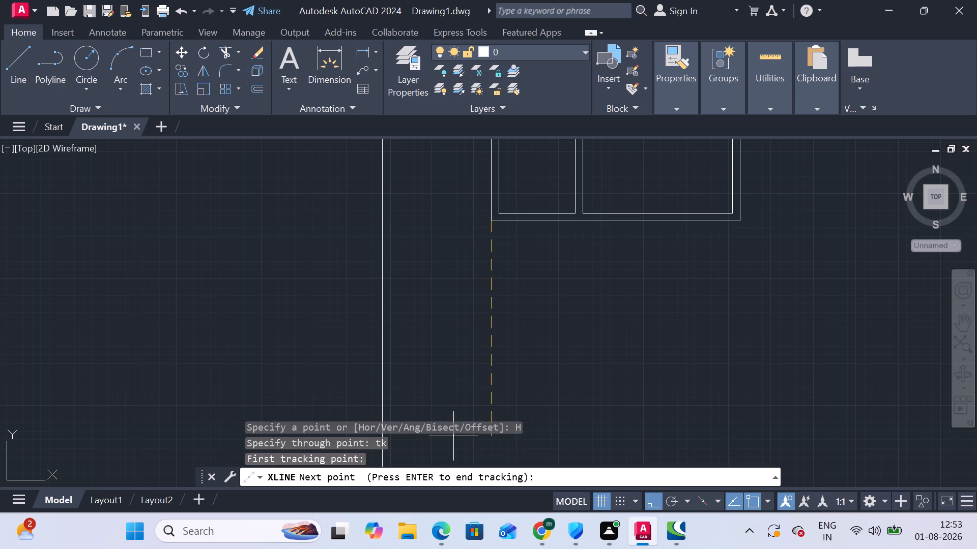
pyautogui.scroll(-2, 455, 432)
pyautogui.scroll(-1, 466, 391)
pyautogui.moveTo(466, 385); pyautogui.dragTo(465, 349, button='middle')
pyautogui.write('15')
pyautogui.hotkey('shift', '"')
pyautogui.press('Return')
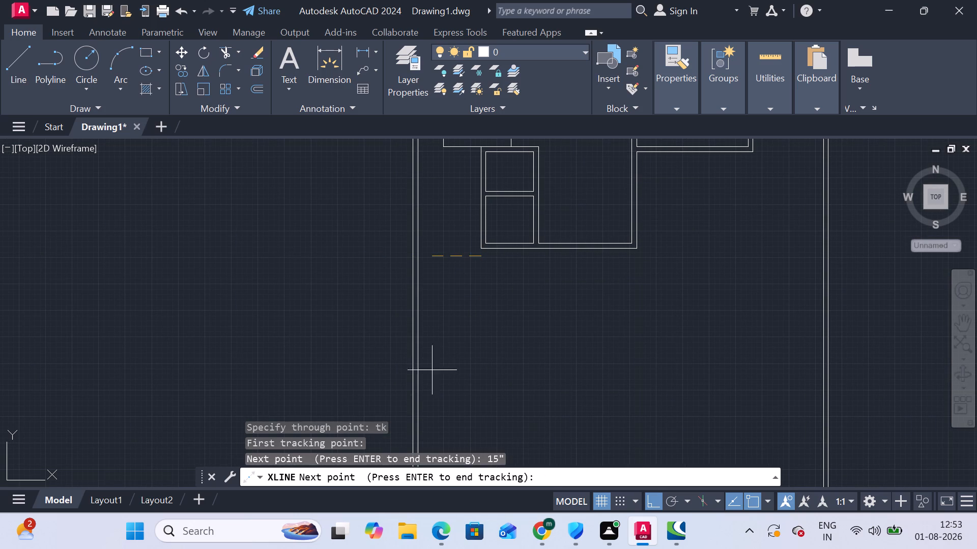
pyautogui.scroll(3, 478, 256)
pyautogui.click(492, 220)
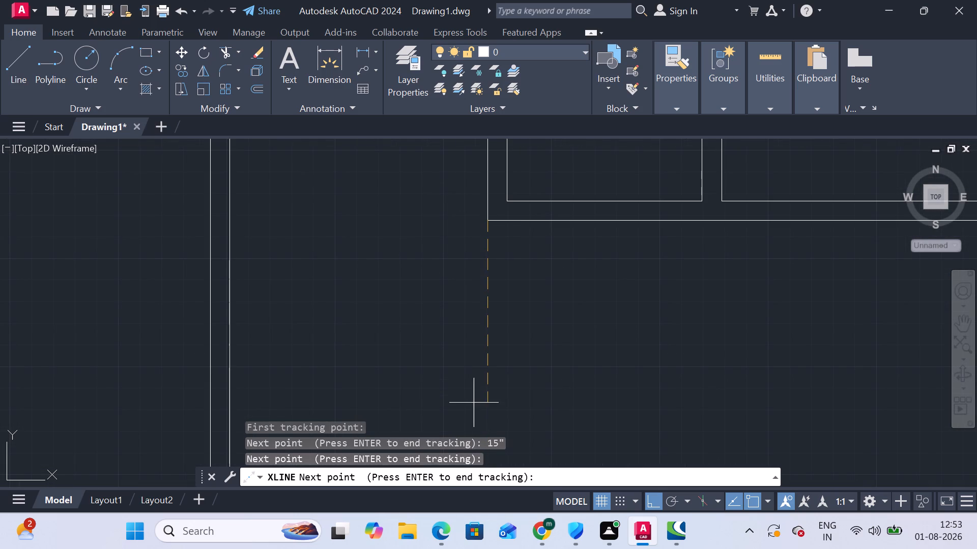
pyautogui.press('1')
pyautogui.write("5'")
pyautogui.press('Return')
pyautogui.scroll(-2, 480, 404)
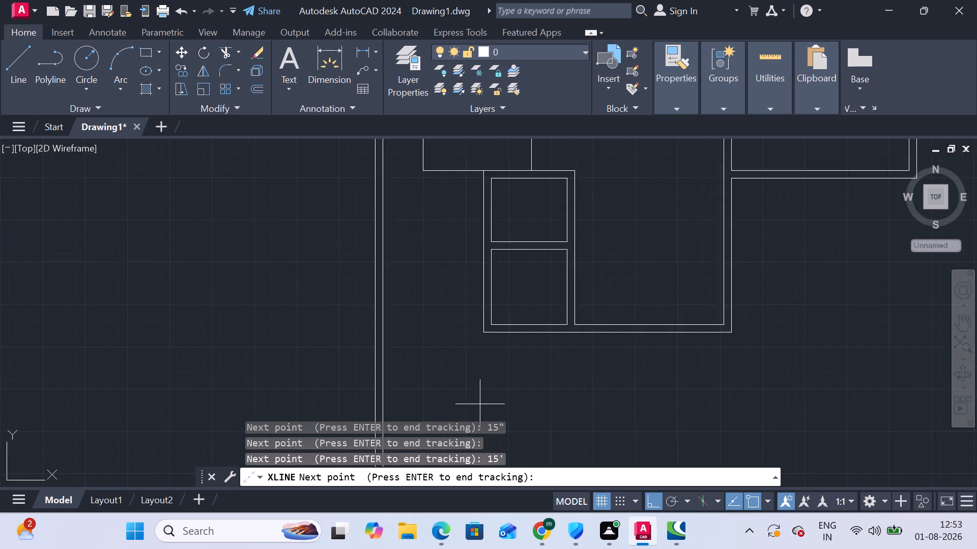
pyautogui.scroll(-1, 479, 402)
pyautogui.moveTo(471, 385); pyautogui.dragTo(471, 265, button='middle')
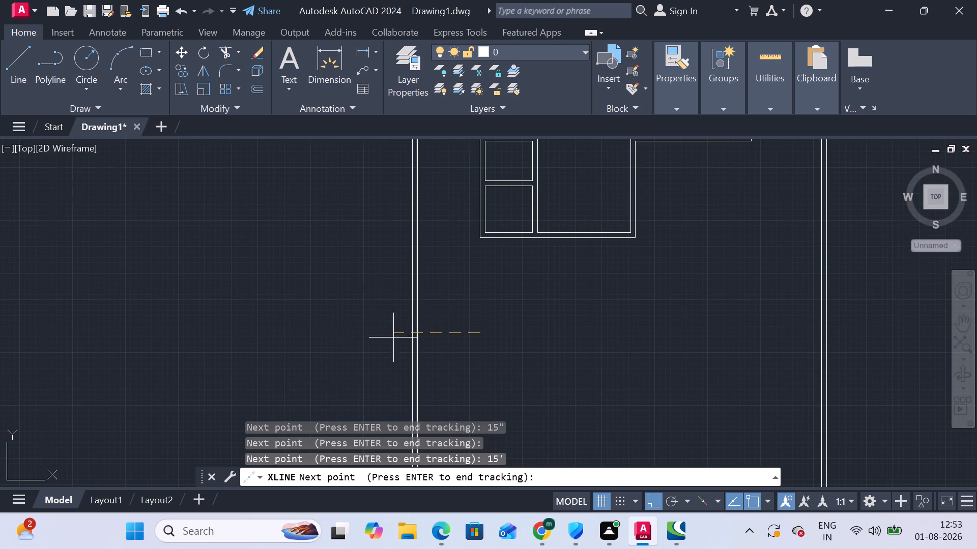
pyautogui.scroll(3, 400, 338)
pyautogui.click(458, 324)
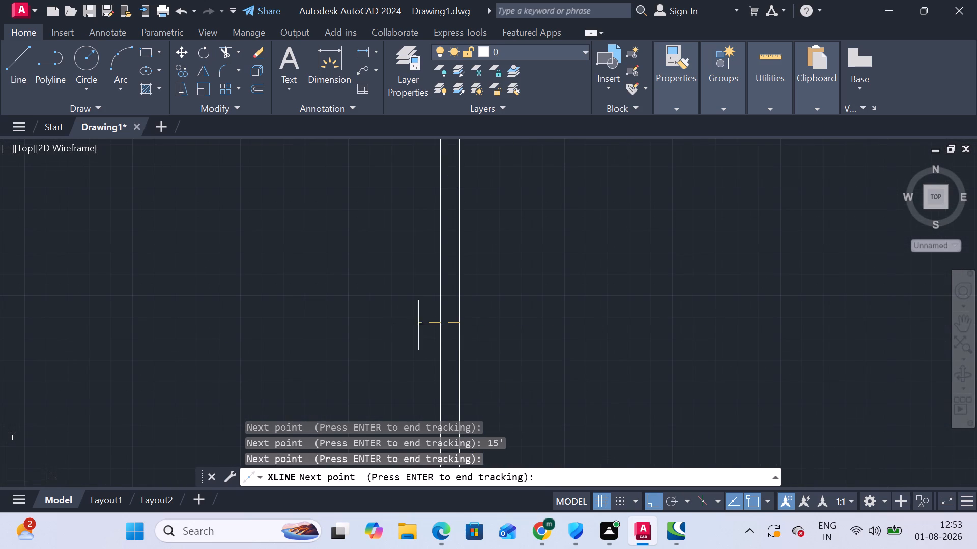
pyautogui.rightClick(375, 325)
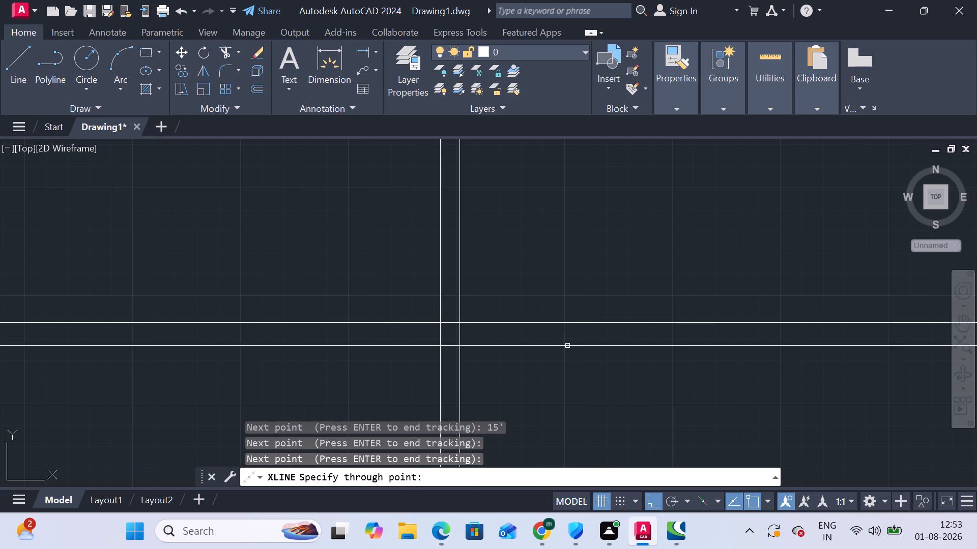
# Offset the bottom horizontal construction line 9" outward, below the plan, to form the bottom boundary wall pair.
pyautogui.press('Escape')
pyautogui.click(568, 347)
pyautogui.click(557, 271)
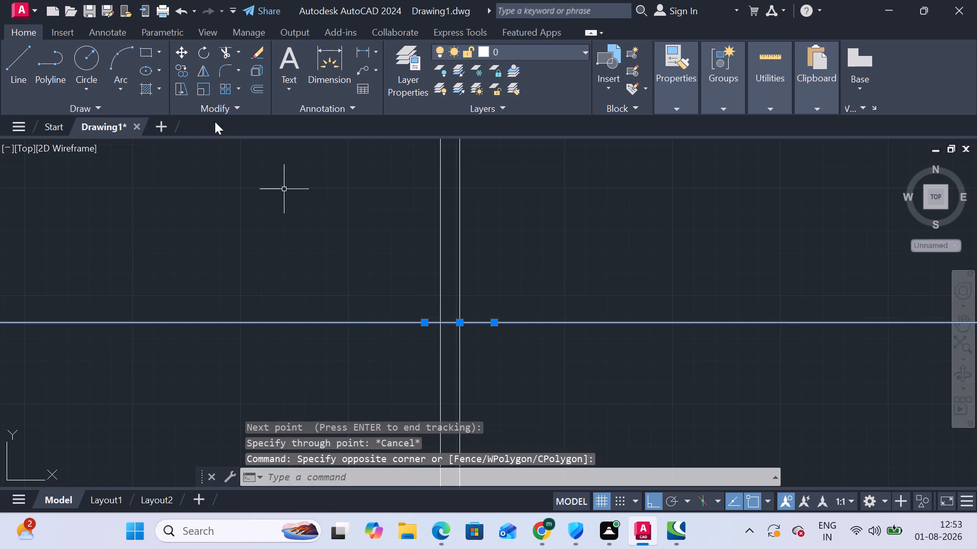
pyautogui.click(255, 91)
pyautogui.press('Return')
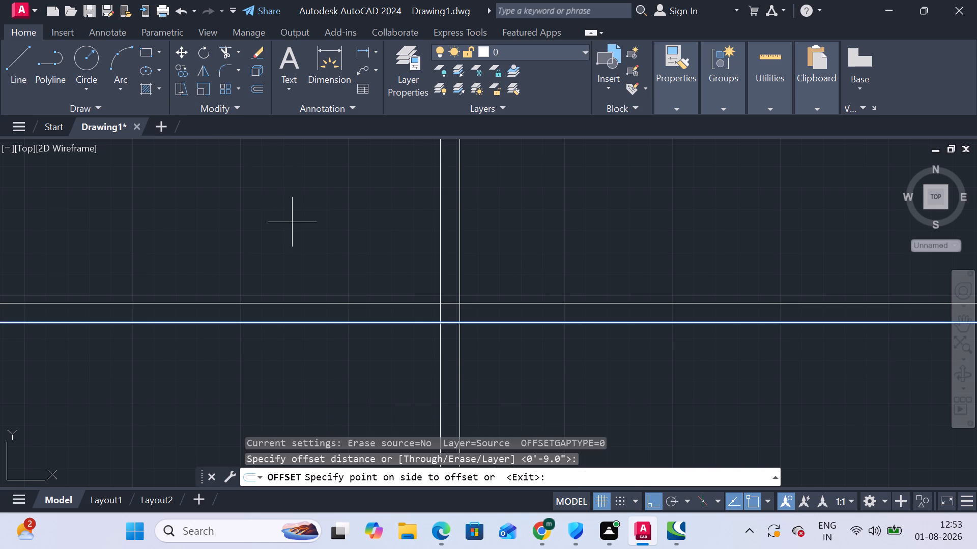
pyautogui.click(374, 419)
pyautogui.press('Escape')
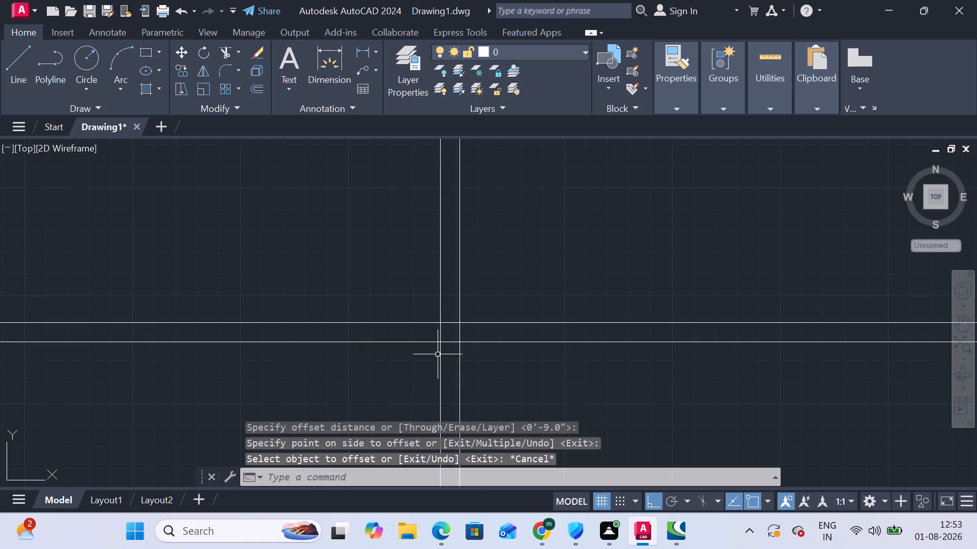
# Trim the excess boundary lines left of and below the bottom-left corner and clean up the wall overlap there.
pyautogui.click(220, 49)
pyautogui.click(315, 323)
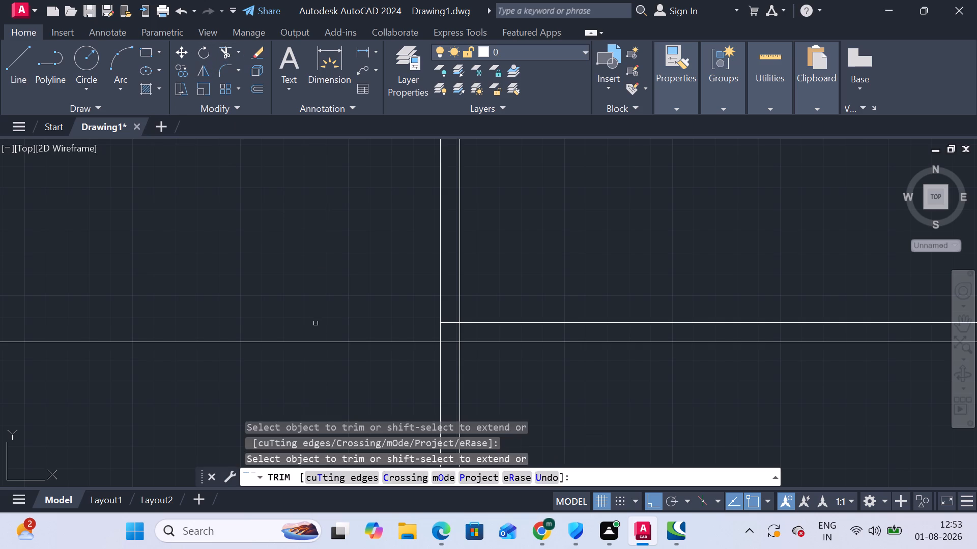
pyautogui.moveTo(315, 362); pyautogui.dragTo(315, 357)
pyautogui.click(316, 306)
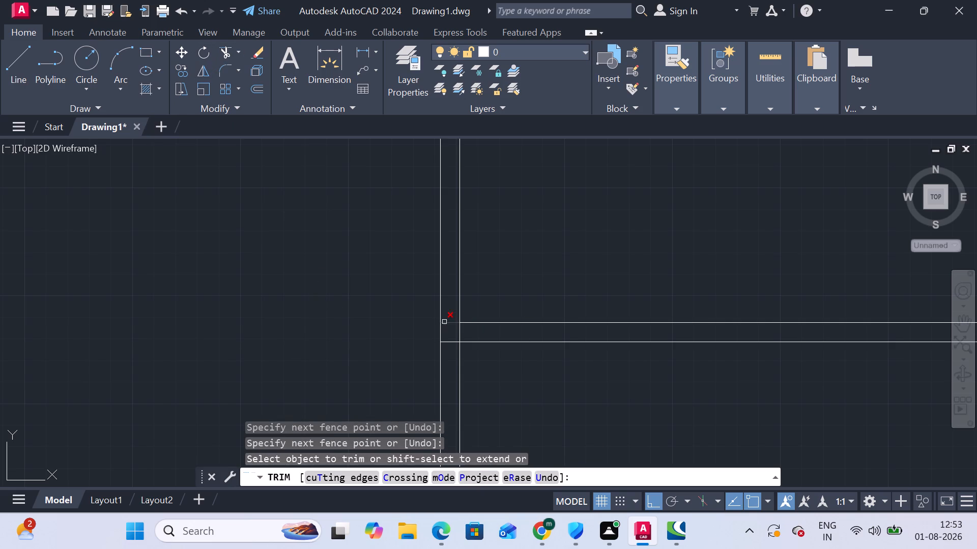
pyautogui.click(464, 379)
pyautogui.click(426, 373)
pyautogui.click(449, 322)
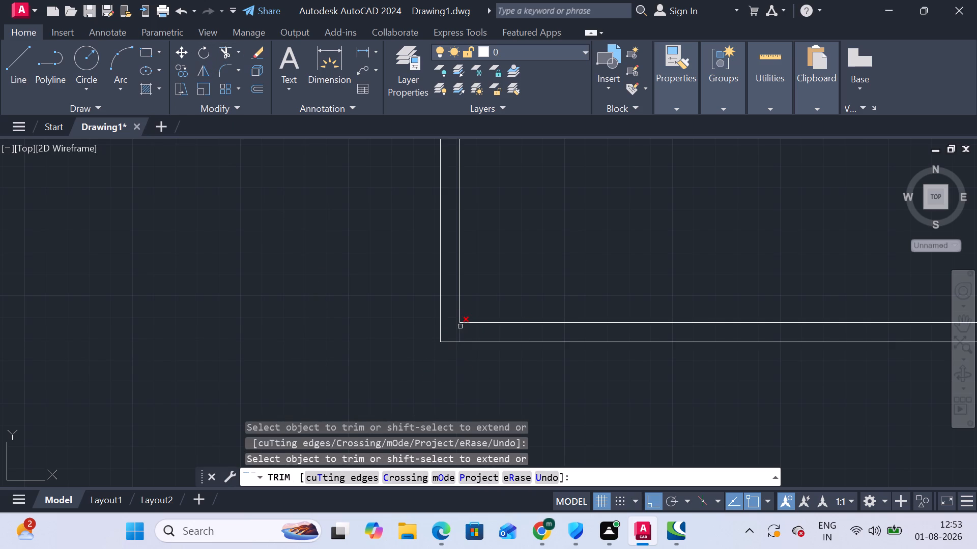
pyautogui.click(461, 328)
# Trim the boundary lines that run past the bottom-right corner, both to the right and below it.
pyautogui.scroll(-3, 474, 332)
pyautogui.moveTo(872, 322); pyautogui.dragTo(458, 290, button='middle')
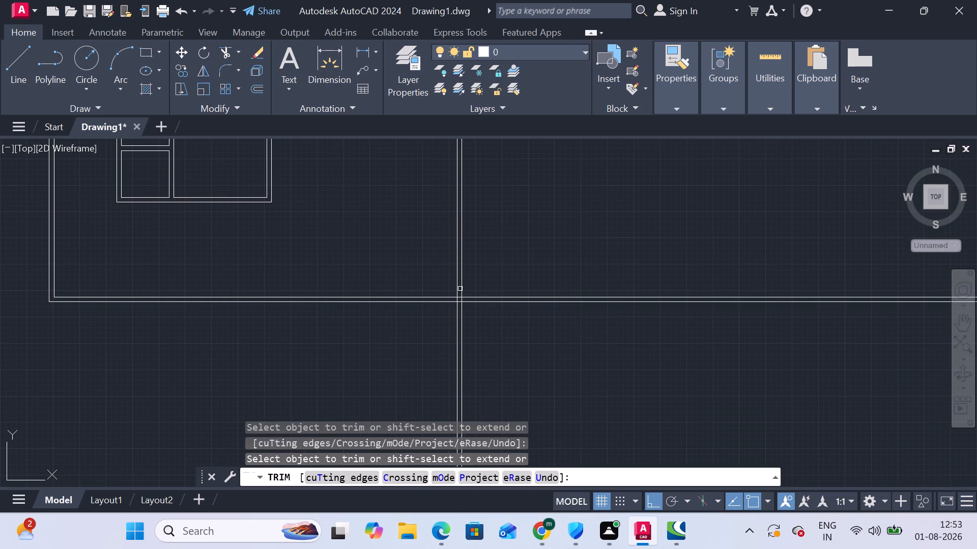
pyautogui.click(550, 268)
pyautogui.moveTo(476, 395); pyautogui.dragTo(449, 384)
pyautogui.moveTo(408, 374); pyautogui.dragTo(420, 376)
pyautogui.click(527, 363)
pyautogui.moveTo(519, 357); pyautogui.dragTo(433, 345)
pyautogui.click(342, 335)
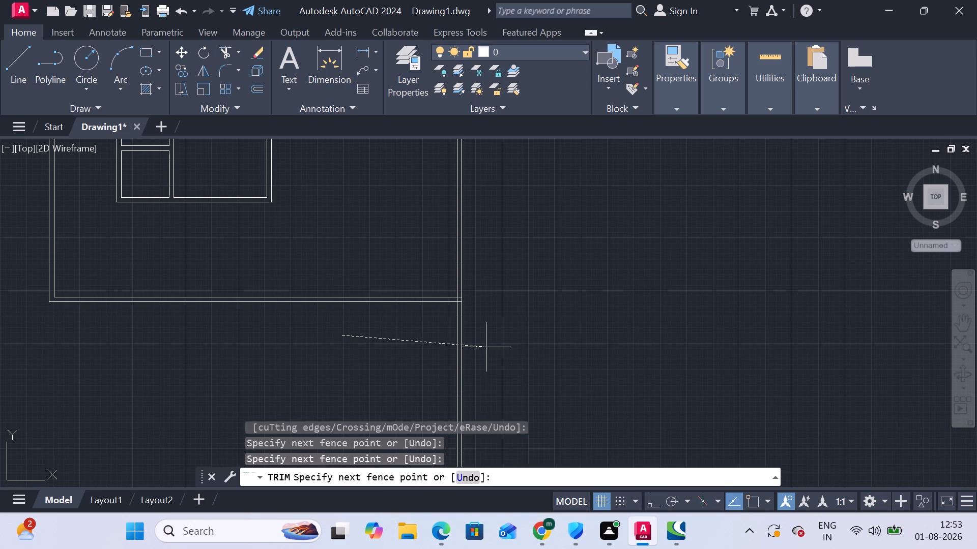
pyautogui.click(505, 347)
# Trim the overlapping inner line segments inside the boundary wall's bottom-right corner.
pyautogui.scroll(5, 468, 291)
pyautogui.click(361, 357)
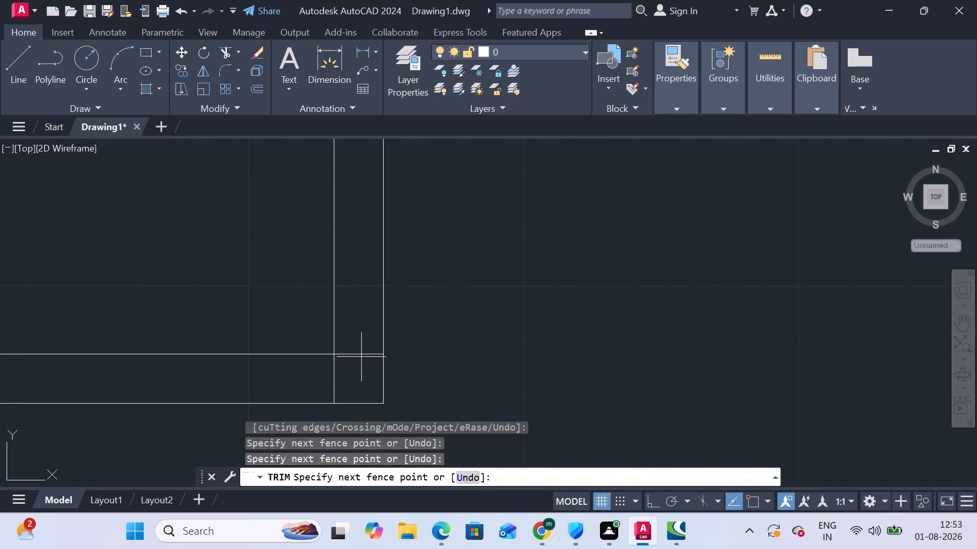
pyautogui.click(361, 347)
pyautogui.click(327, 379)
pyautogui.click(333, 379)
pyautogui.click(341, 370)
pyautogui.click(320, 372)
pyautogui.scroll(-2, 337, 363)
pyautogui.moveTo(341, 298); pyautogui.dragTo(415, 548, button='middle')
pyautogui.scroll(-4, 411, 246)
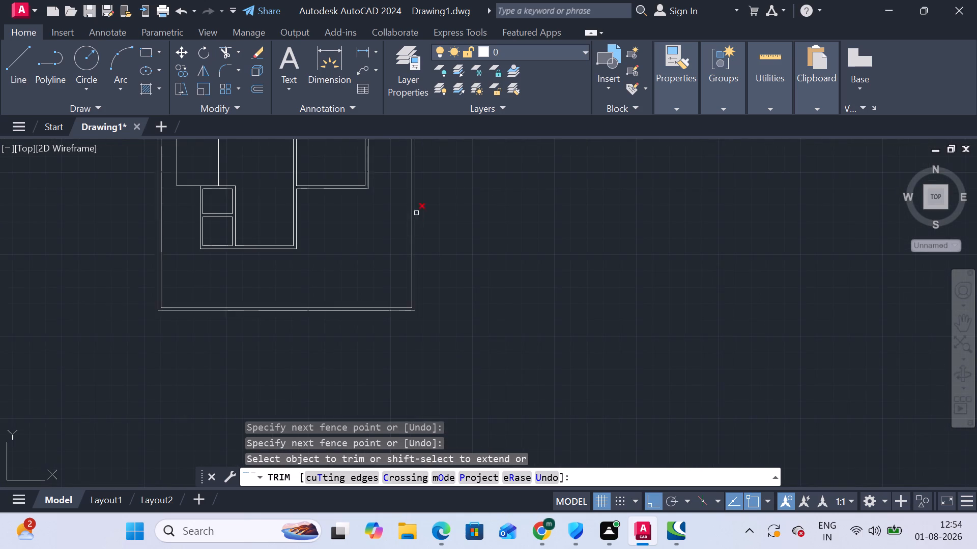
pyautogui.moveTo(423, 226); pyautogui.dragTo(451, 341, button='middle')
pyautogui.moveTo(440, 228); pyautogui.dragTo(434, 327, button='middle')
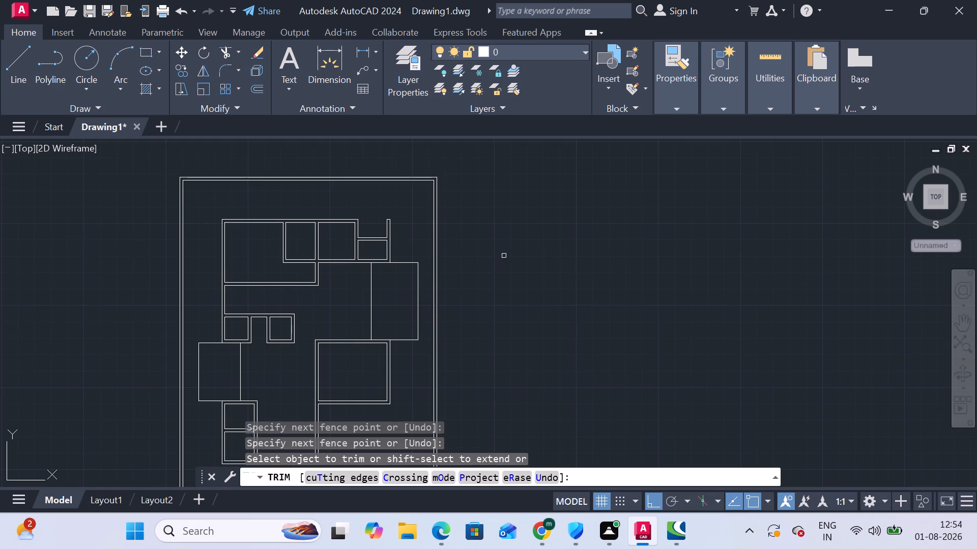
pyautogui.moveTo(511, 286); pyautogui.dragTo(537, 216, button='middle')
pyautogui.press('Escape')
# Examine the enclosed plan and the open space between the house walls and the boundary wall.
pyautogui.scroll(-2, 479, 315)
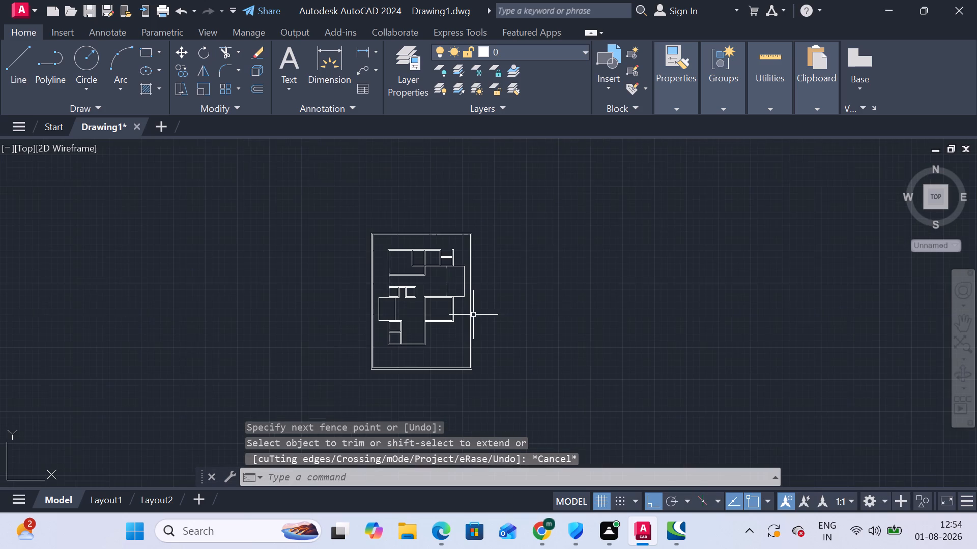
pyautogui.scroll(1, 468, 288)
pyautogui.moveTo(533, 310); pyautogui.dragTo(535, 252, button='middle')
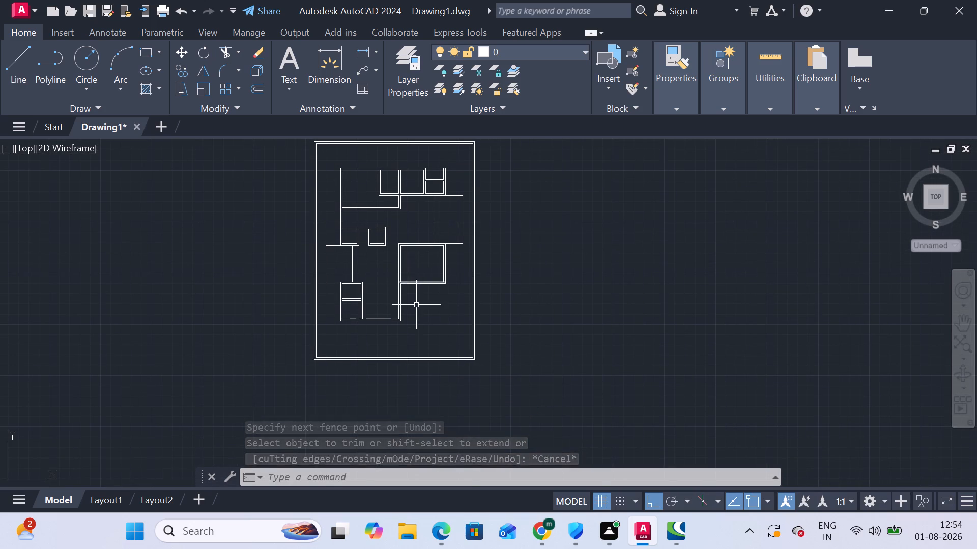
pyautogui.scroll(2, 417, 307)
pyautogui.moveTo(409, 271); pyautogui.dragTo(398, 254, button='middle')
pyautogui.scroll(1, 398, 252)
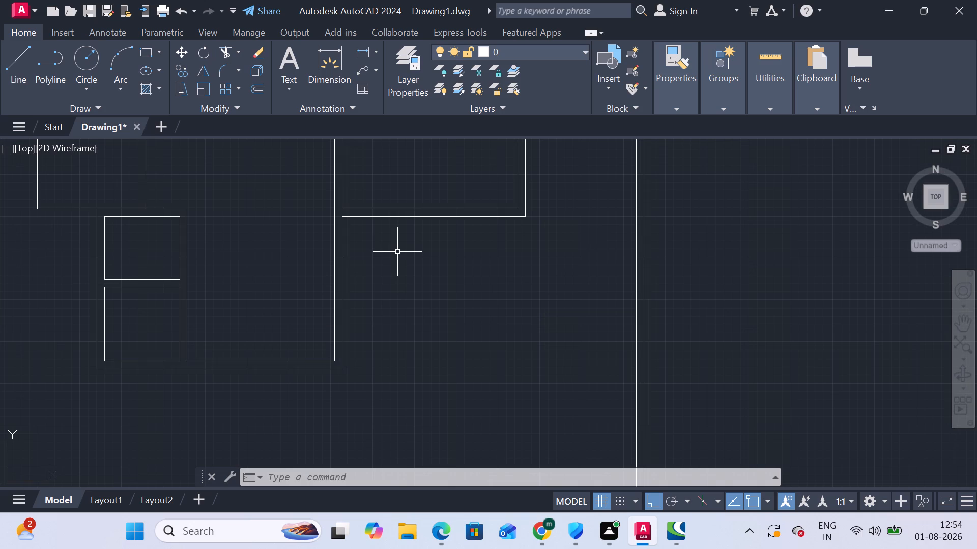
pyautogui.scroll(-2, 448, 304)
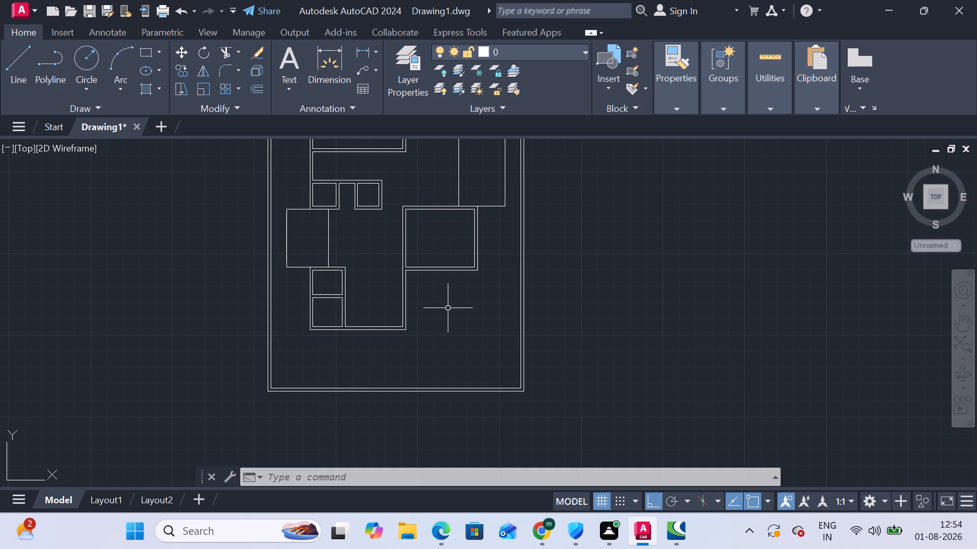
# Offset the inner lines of the top and right boundary walls 2' inward, toward the house.
pyautogui.moveTo(355, 242); pyautogui.dragTo(355, 358, button='middle')
pyautogui.scroll(3, 322, 173)
pyautogui.moveTo(333, 188); pyautogui.dragTo(341, 292, button='middle')
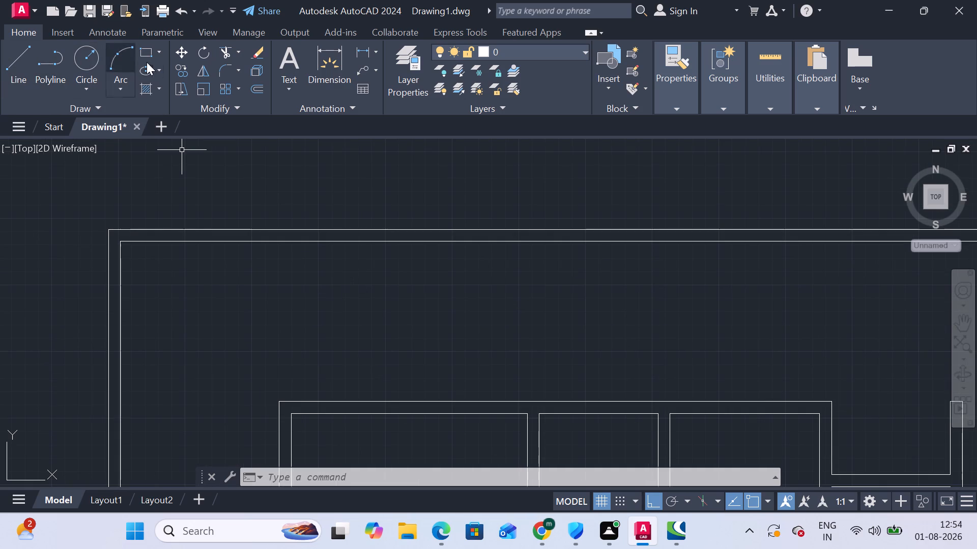
pyautogui.click(252, 85)
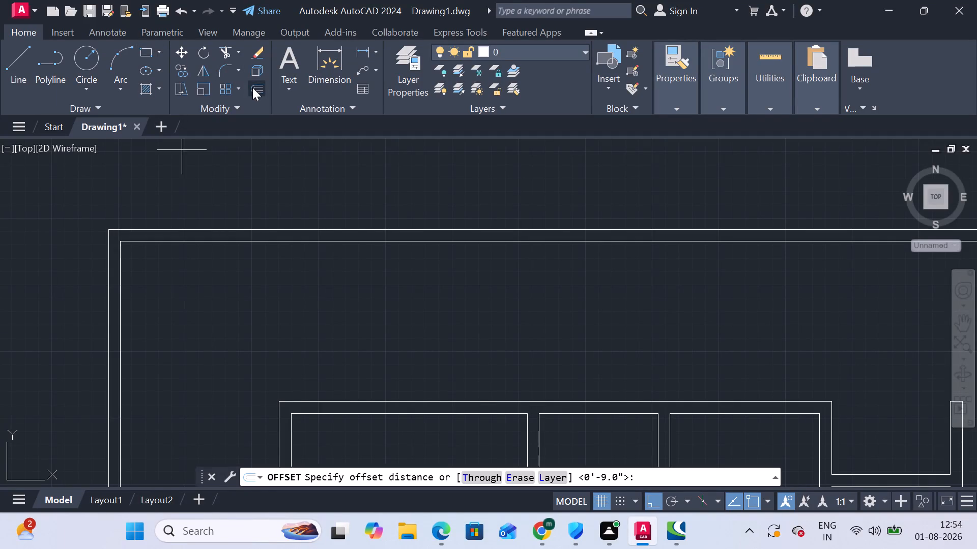
pyautogui.write("2'")
pyautogui.press('Return')
pyautogui.click(324, 243)
pyautogui.click(316, 284)
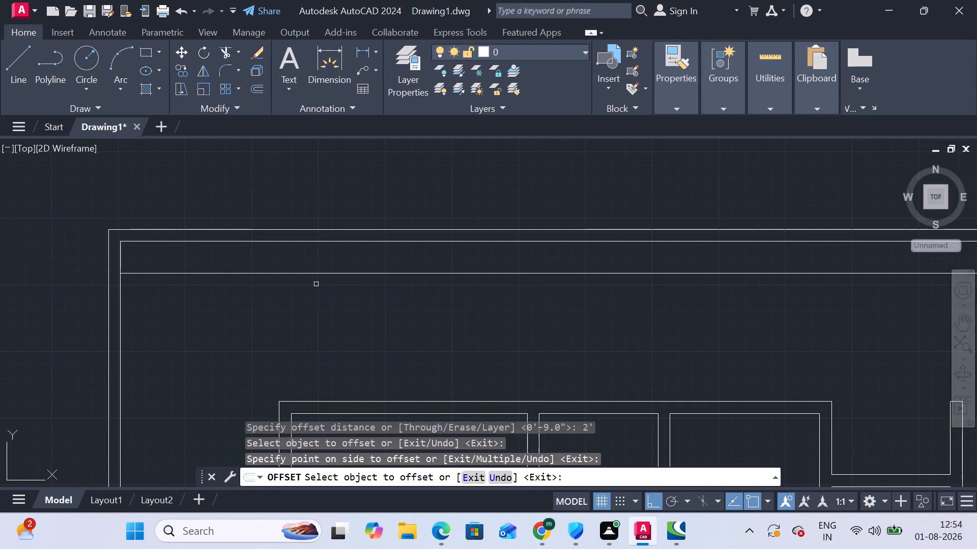
pyautogui.scroll(-3, 451, 302)
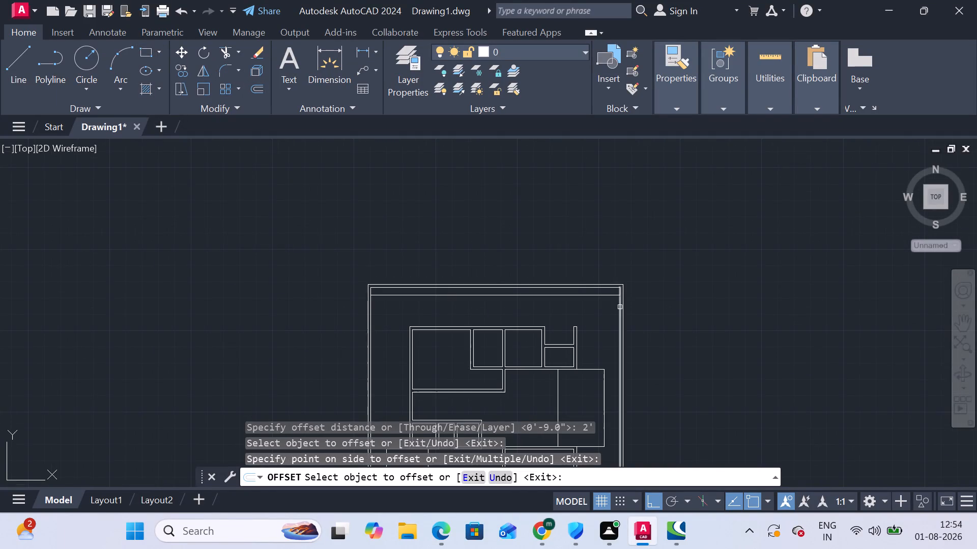
pyautogui.scroll(3, 620, 307)
pyautogui.click(615, 300)
pyautogui.click(579, 294)
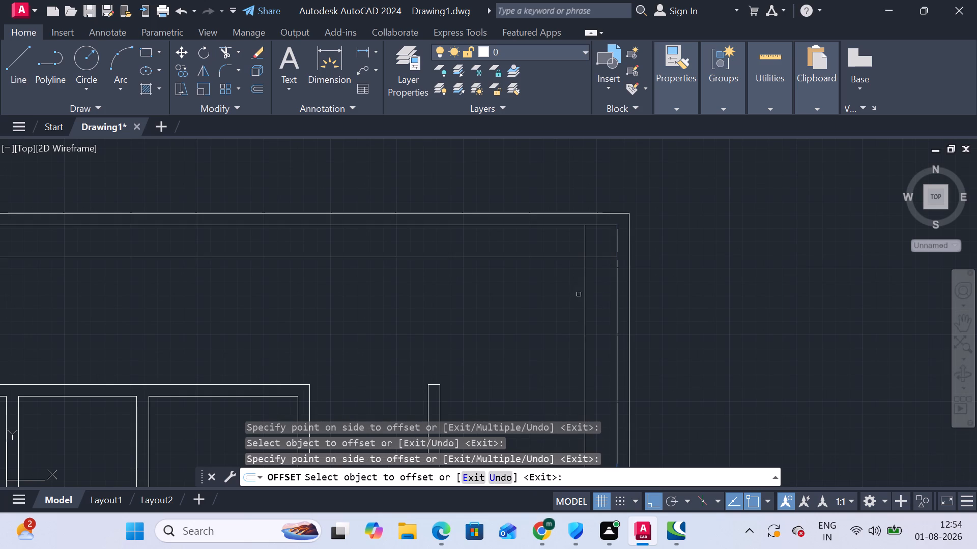
pyautogui.press('Escape')
# Offset the new top and right lines a further 4" inward to make them into narrow double lines.
pyautogui.click(251, 85)
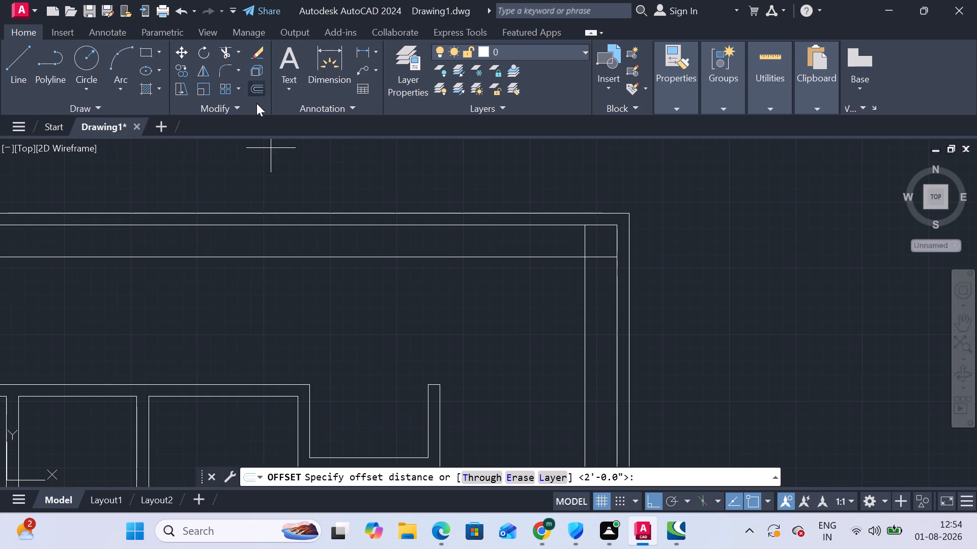
pyautogui.press('2')
pyautogui.press('BackSpace')
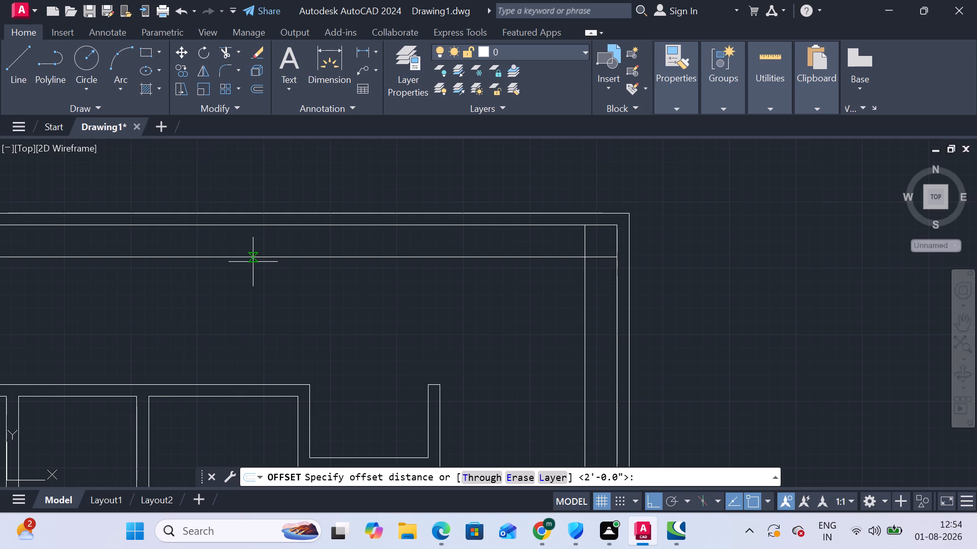
pyautogui.write('34')
pyautogui.press('BackSpace')
pyautogui.press('BackSpace')
pyautogui.write('4"')
pyautogui.press('Return')
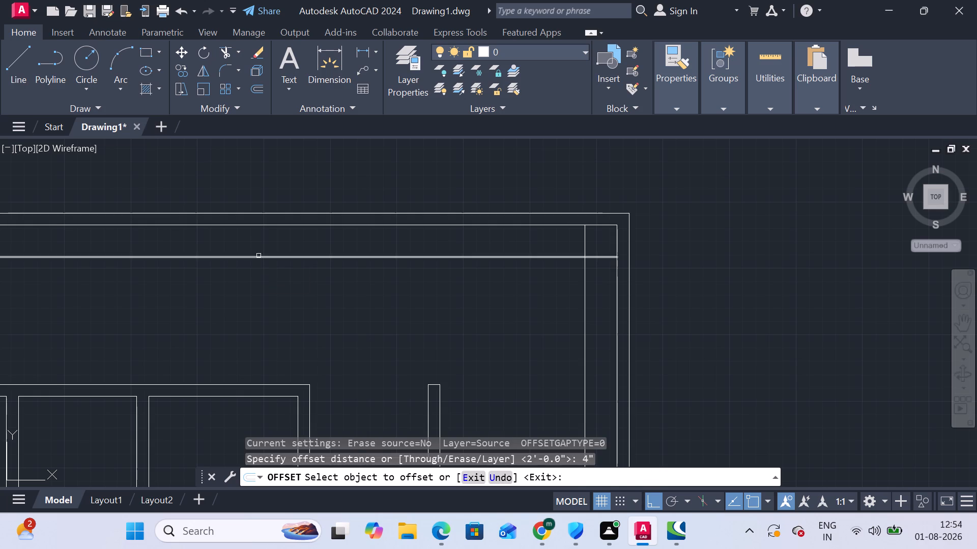
pyautogui.click(258, 256)
pyautogui.click(258, 272)
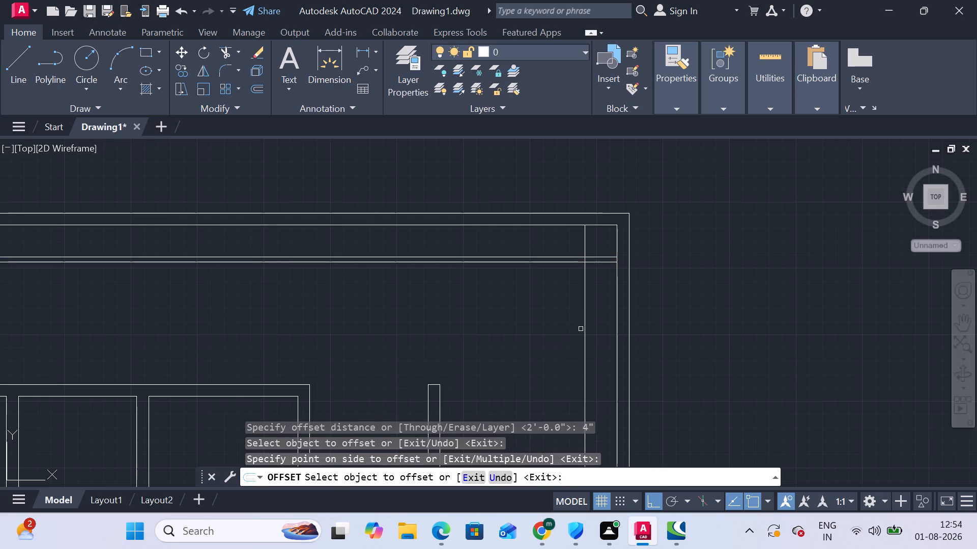
pyautogui.click(583, 329)
pyautogui.click(551, 326)
pyautogui.press('Escape')
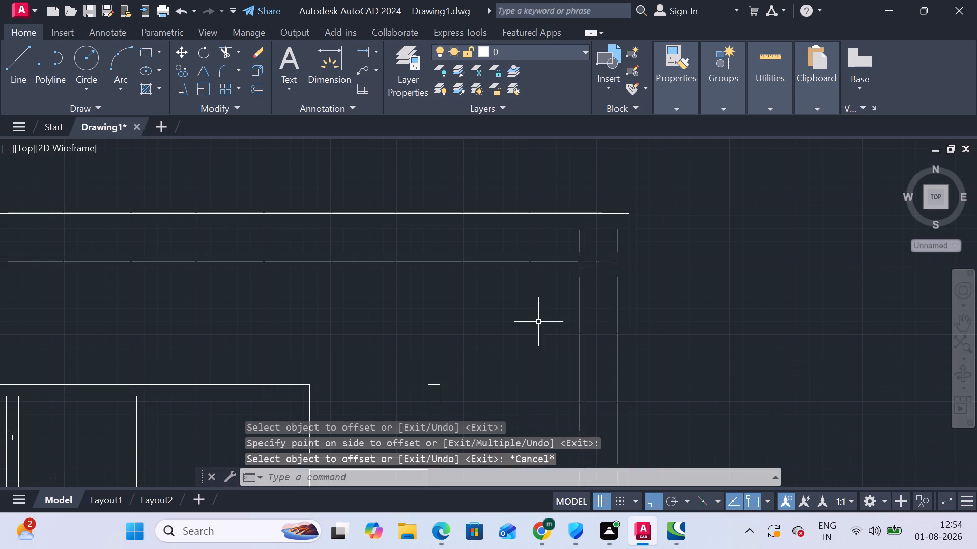
# Trim the projecting ends and overlap of the 4" double lines to form a clean top-right corner.
pyautogui.click(226, 49)
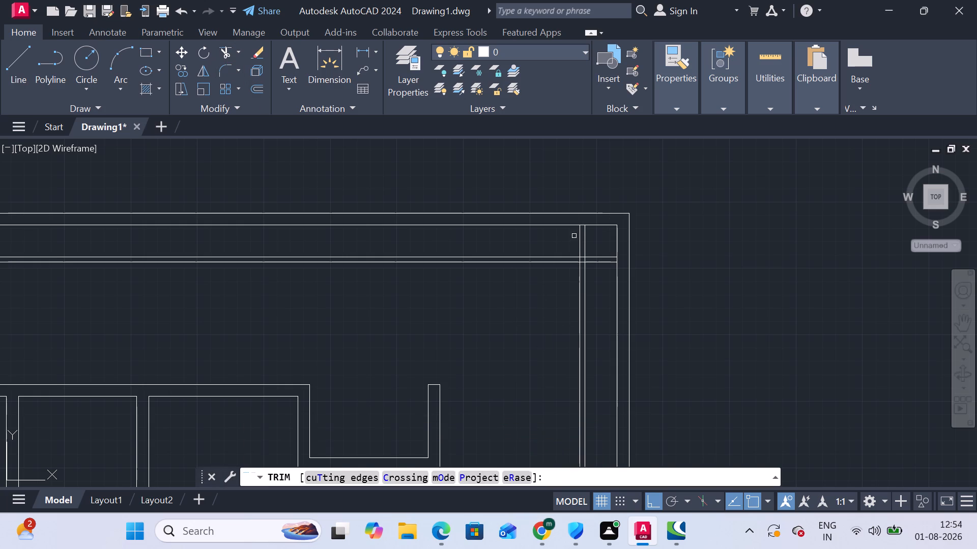
pyautogui.click(574, 236)
pyautogui.click(600, 243)
pyautogui.click(601, 250)
pyautogui.click(604, 278)
pyautogui.scroll(4, 588, 266)
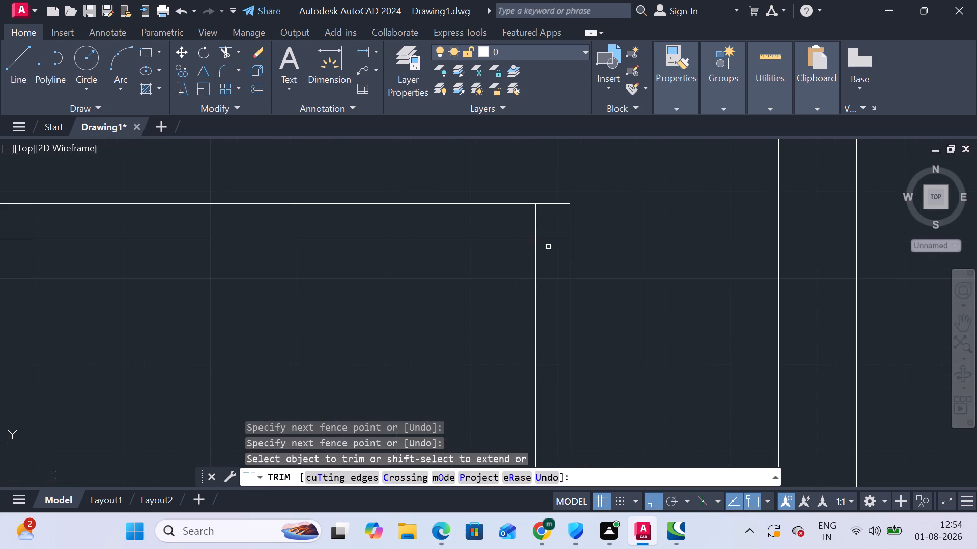
pyautogui.click(519, 223)
pyautogui.moveTo(555, 228); pyautogui.dragTo(556, 247)
pyautogui.click(554, 237)
pyautogui.scroll(-3, 474, 346)
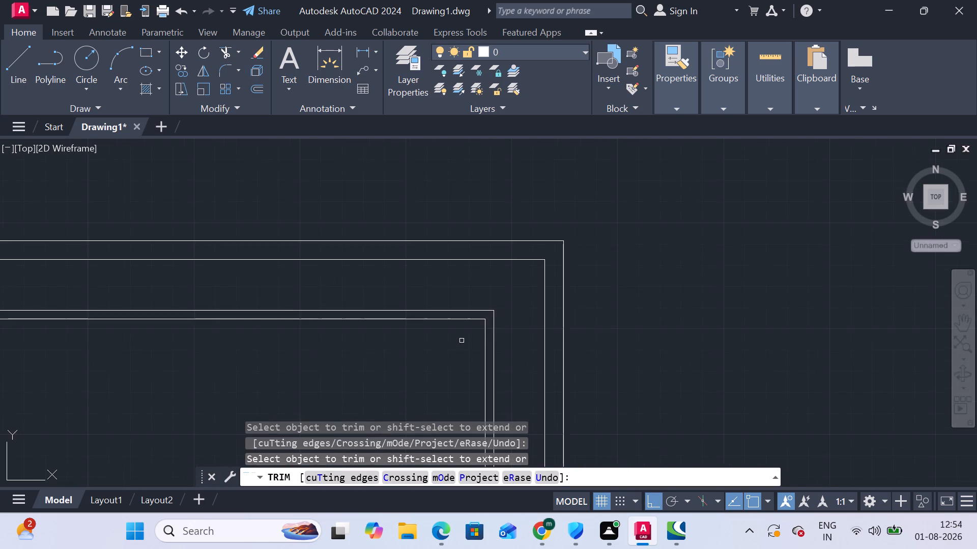
# Trim the bottom boundary wall's inner line between the two vertical lines of the 4" pair.
pyautogui.scroll(-2, 461, 341)
pyautogui.moveTo(349, 364); pyautogui.dragTo(435, 257, button='middle')
pyautogui.scroll(-3, 463, 335)
pyautogui.moveTo(497, 400); pyautogui.dragTo(497, 396, button='middle')
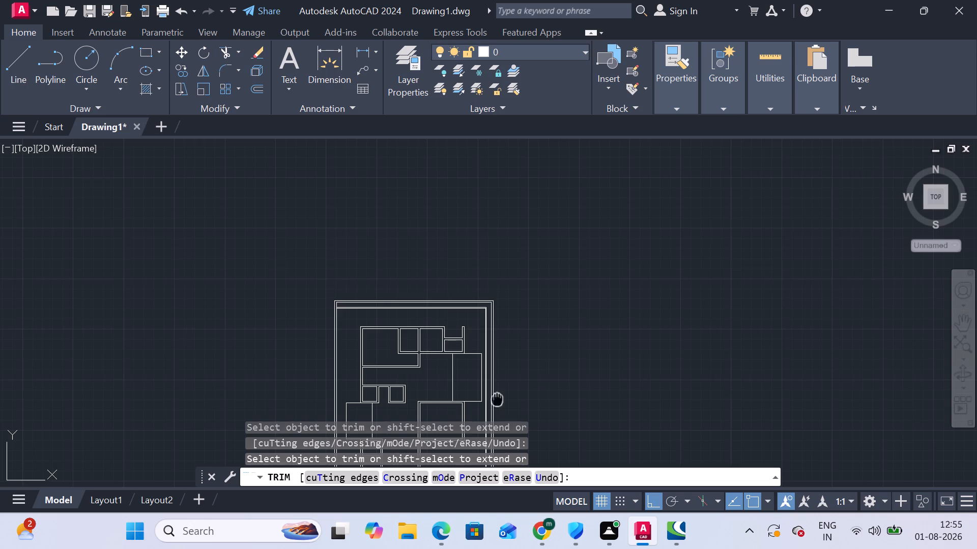
pyautogui.moveTo(497, 396); pyautogui.dragTo(513, 204, button='middle')
pyautogui.scroll(4, 493, 335)
pyautogui.scroll(3, 529, 279)
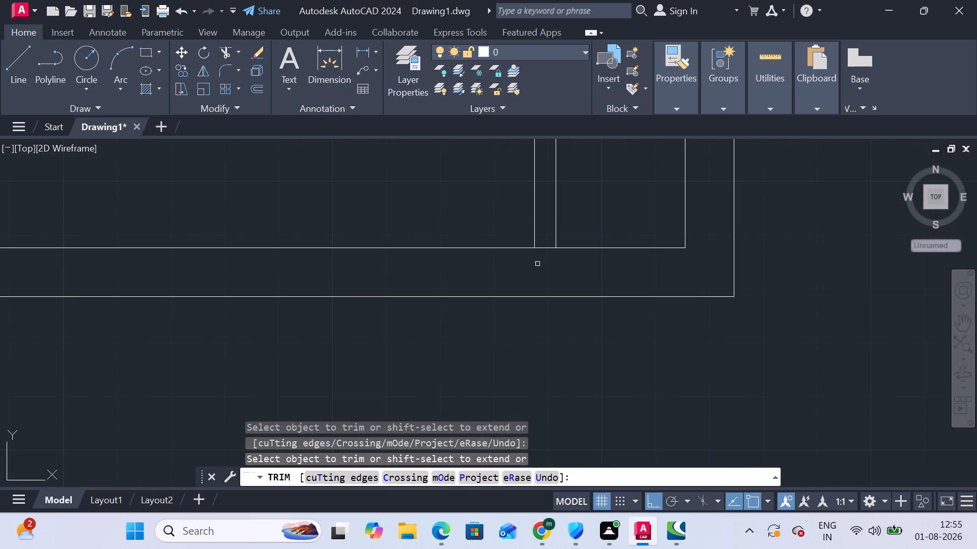
pyautogui.click(546, 247)
pyautogui.scroll(-3, 551, 266)
pyautogui.press('Escape')
# Review the floor plan and the 4" double lines running inside the boundary wall.
pyautogui.scroll(-5, 504, 329)
pyautogui.scroll(4, 450, 312)
pyautogui.moveTo(369, 287); pyautogui.dragTo(383, 335, button='middle')
pyautogui.scroll(-3, 378, 313)
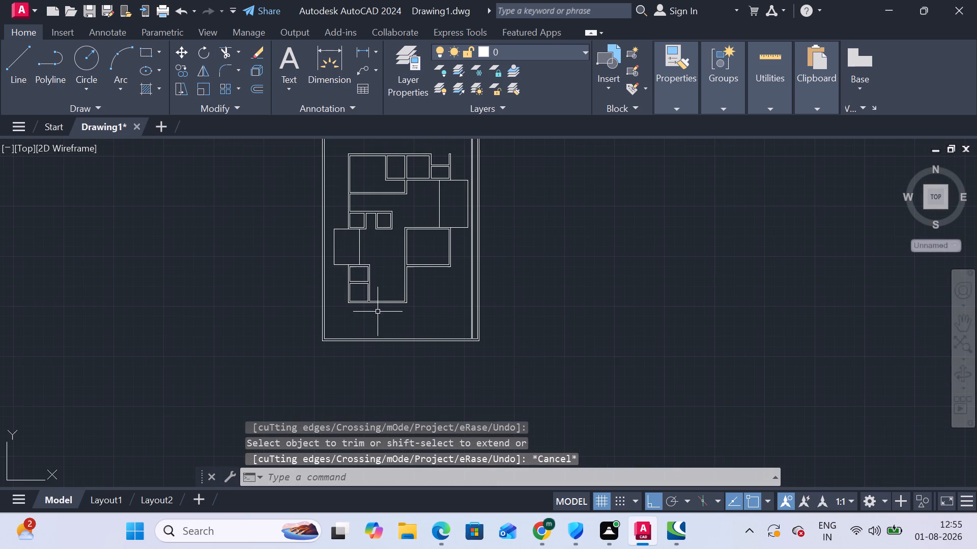
pyautogui.moveTo(369, 328); pyautogui.dragTo(369, 334, button='middle')
pyautogui.scroll(2, 430, 204)
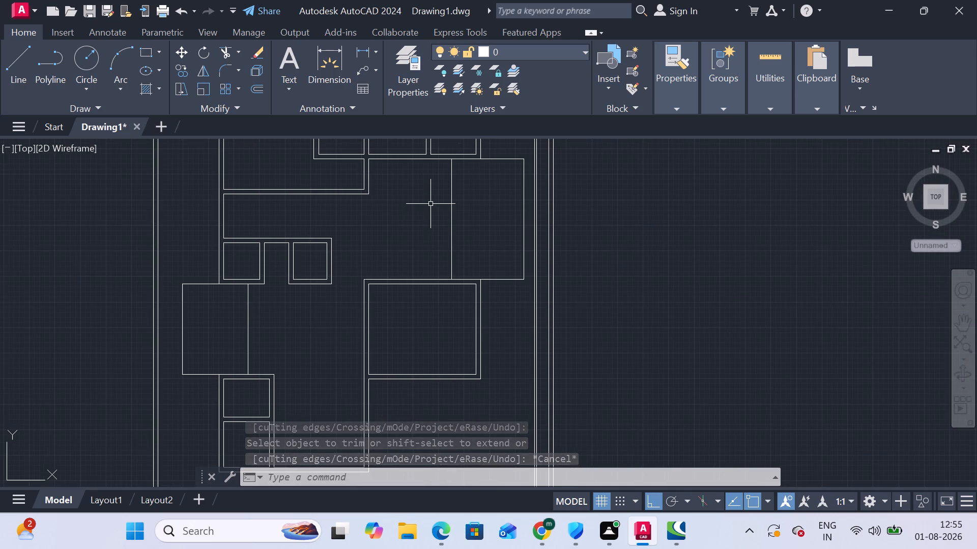
pyautogui.moveTo(430, 204); pyautogui.dragTo(434, 249, button='middle')
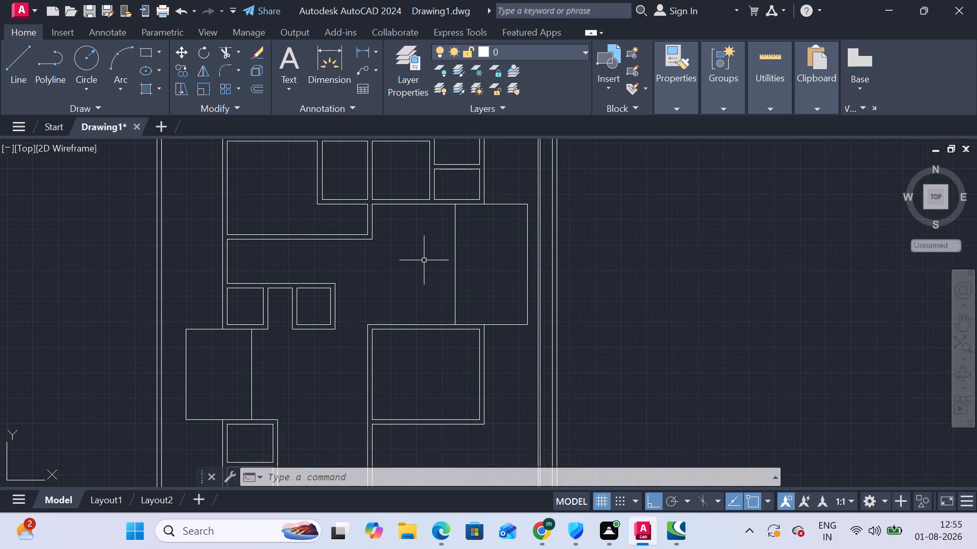
pyautogui.scroll(-1, 424, 260)
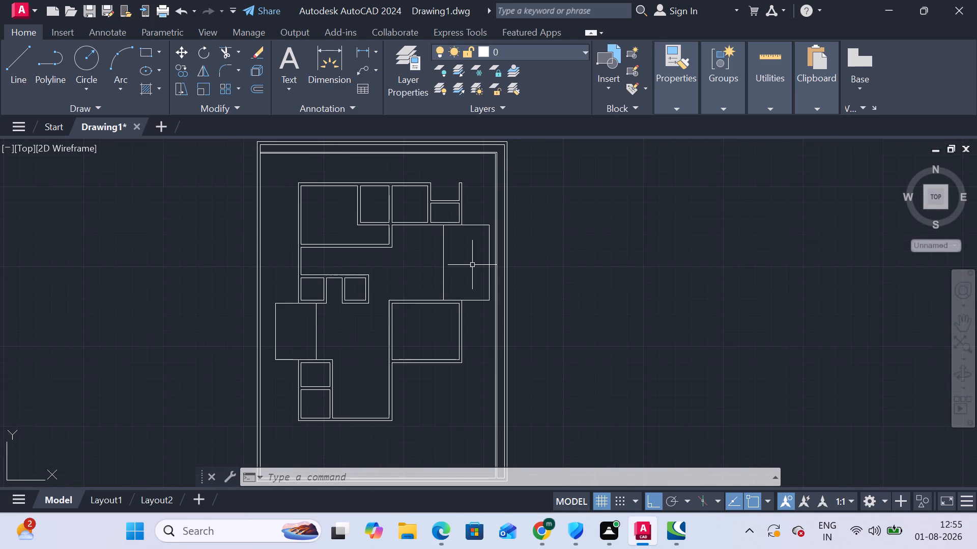
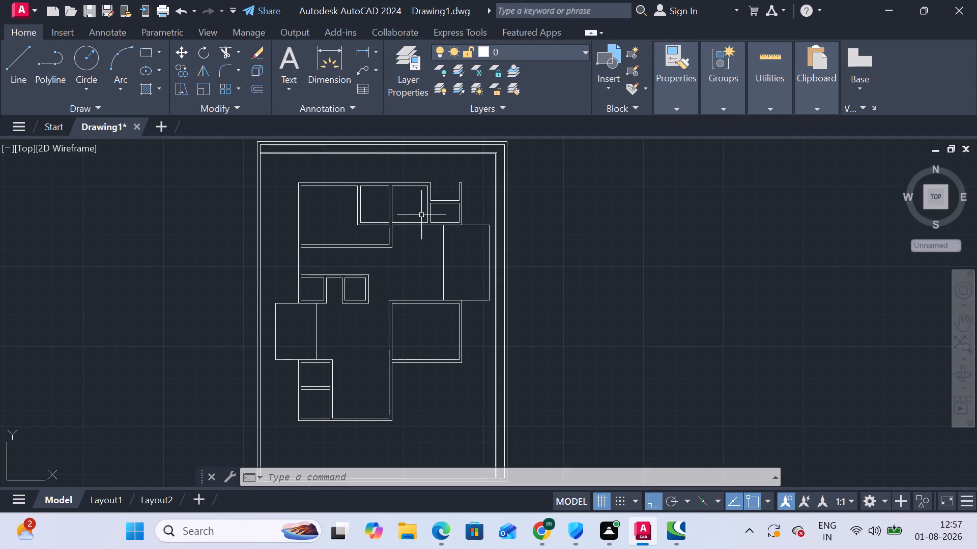
# Draw a 9" by 2' upright rectangle in the empty space to the right of the boundary wall.
pyautogui.scroll(1, 421, 213)
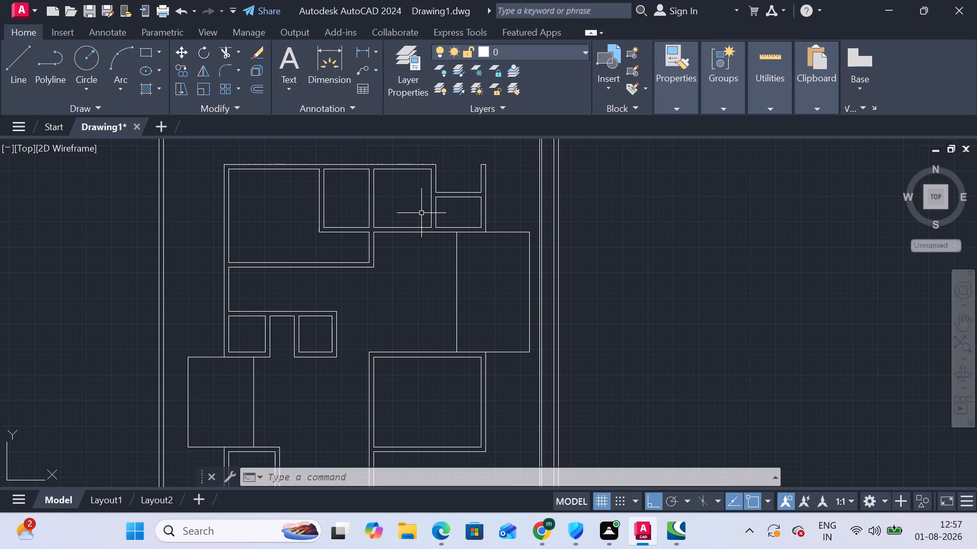
pyautogui.moveTo(456, 397); pyautogui.dragTo(416, 242, button='middle')
pyautogui.scroll(-1, 416, 242)
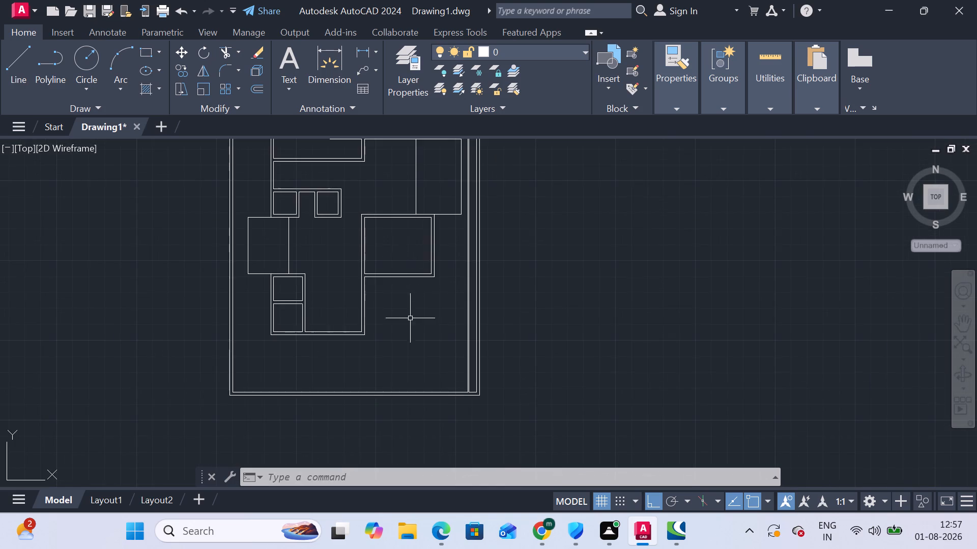
pyautogui.scroll(2, 406, 315)
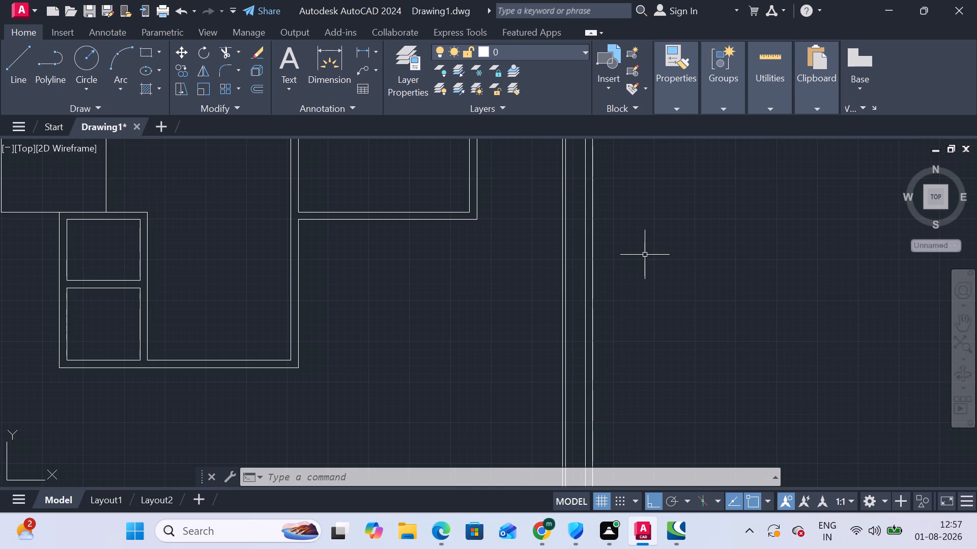
pyautogui.moveTo(645, 255); pyautogui.dragTo(461, 253, button='middle')
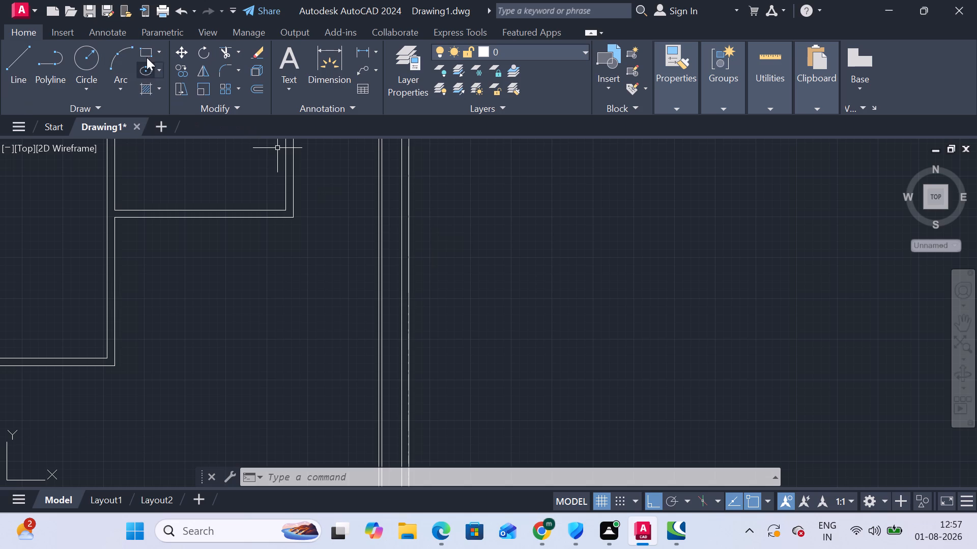
pyautogui.click(145, 52)
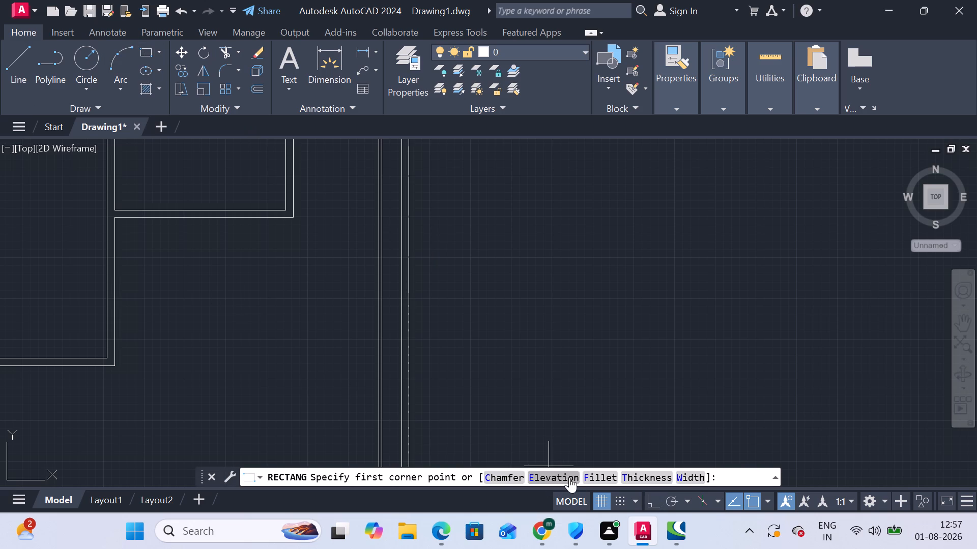
pyautogui.click(616, 271)
pyautogui.click(530, 476)
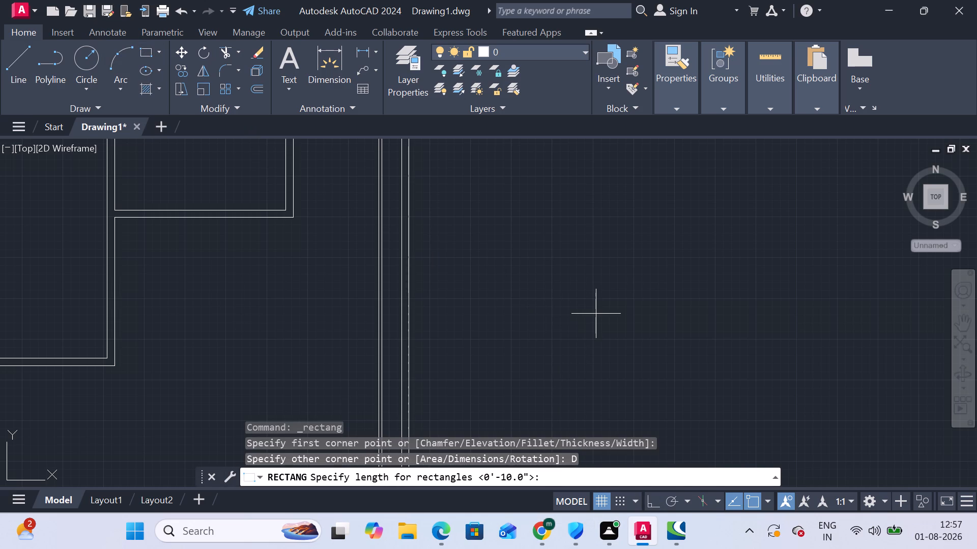
pyautogui.press('9')
pyautogui.hotkey('shift', '"')
pyautogui.press('Return')
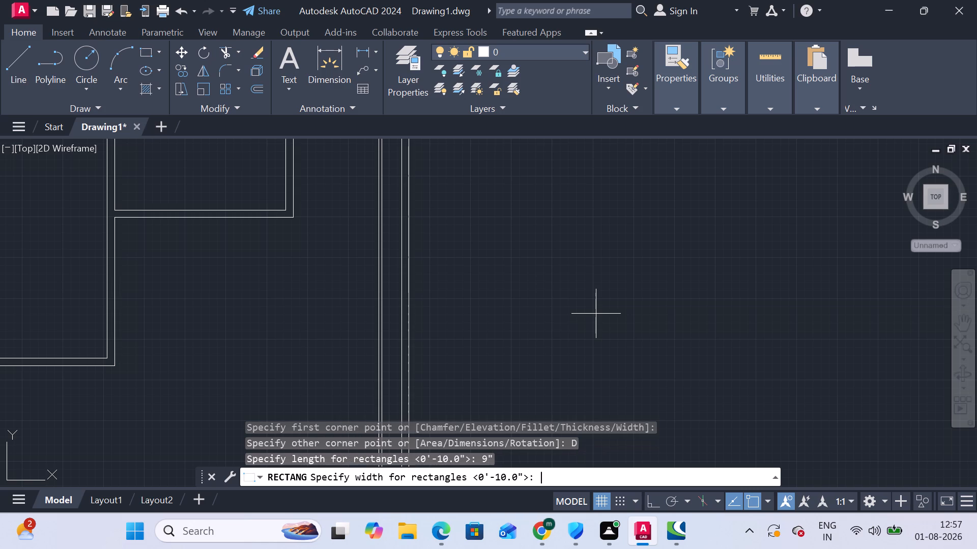
pyautogui.press('2')
pyautogui.press("'")
pyautogui.press('Return')
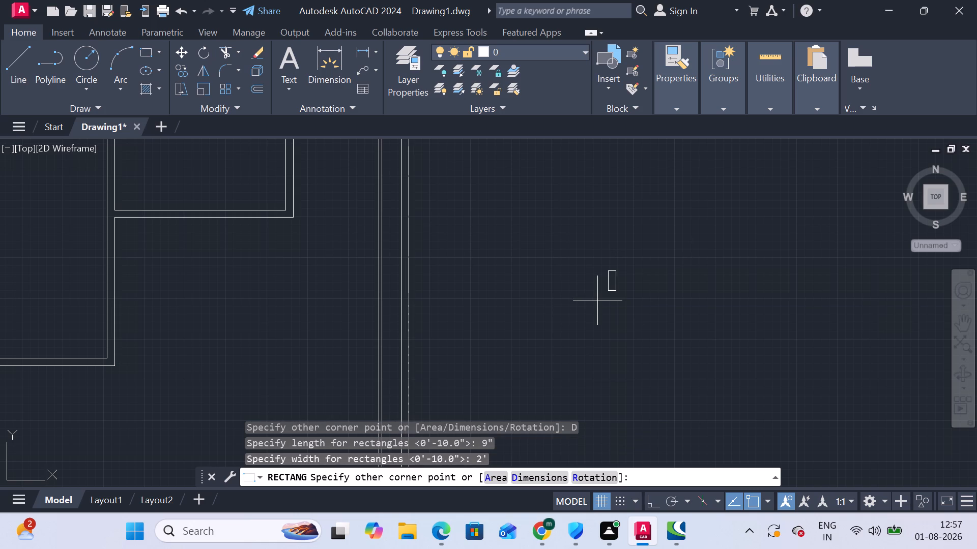
pyautogui.click(597, 300)
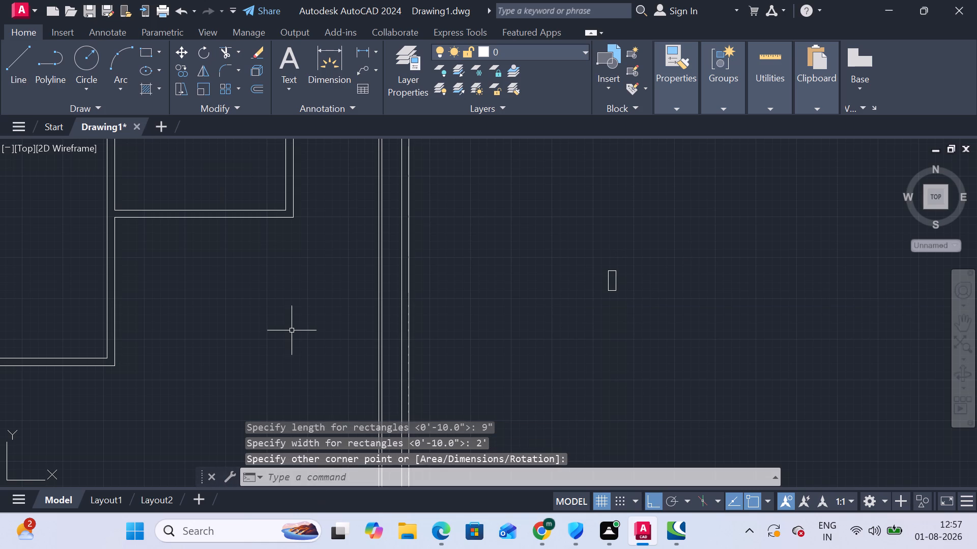
# Draw a 9" by 3' upright rectangle just right of the 2' one, with their tops roughly level.
pyautogui.press('space')
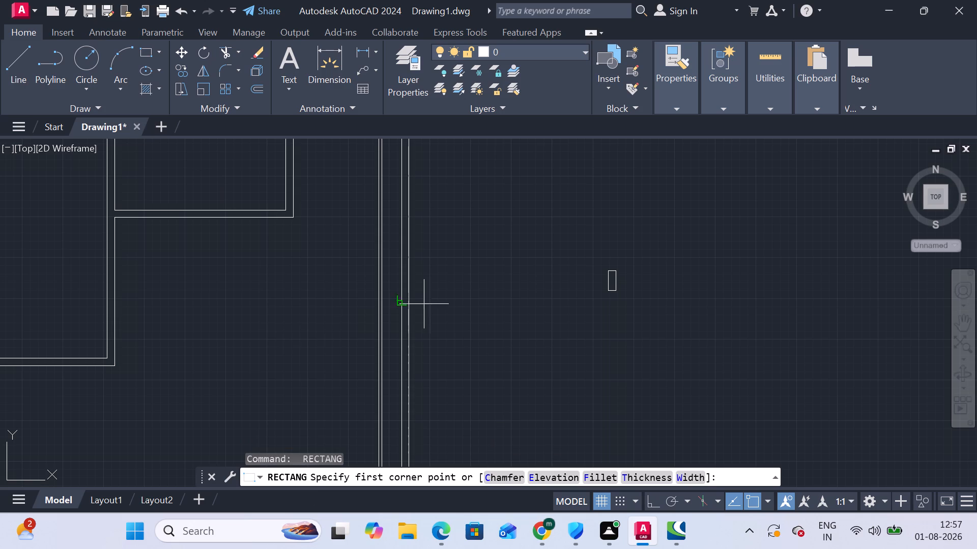
pyautogui.click(642, 271)
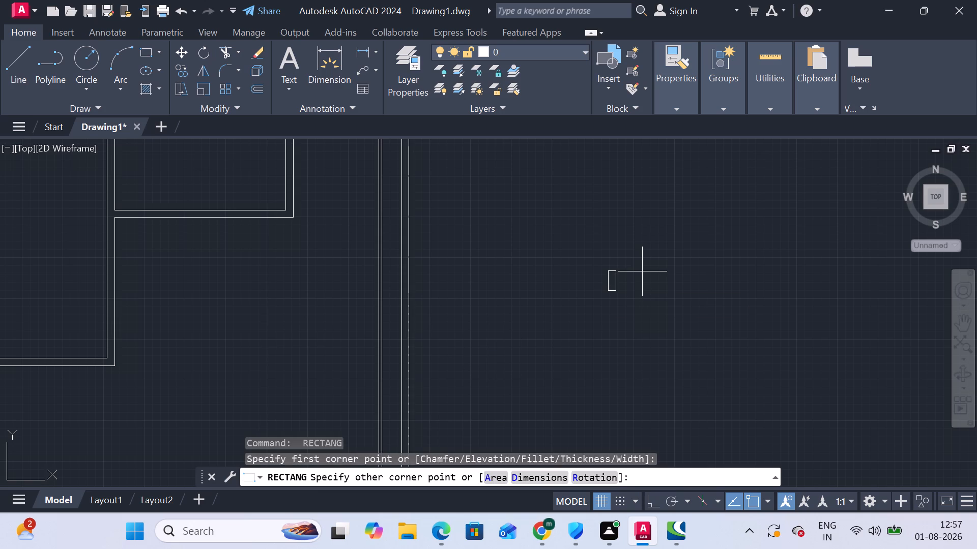
pyautogui.click(537, 475)
pyautogui.write('9"')
pyautogui.press('Return')
pyautogui.write("3'")
pyautogui.press('Return')
pyautogui.click(712, 349)
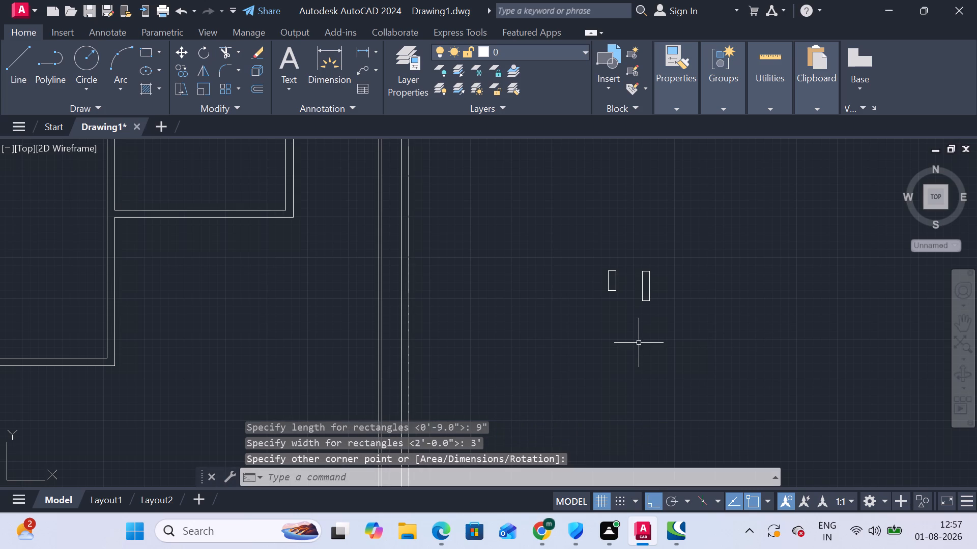
# Draw a 9" by 4' upright rectangle just right of the 3' one, with their tops roughly level.
pyautogui.press('space')
pyautogui.press('space')
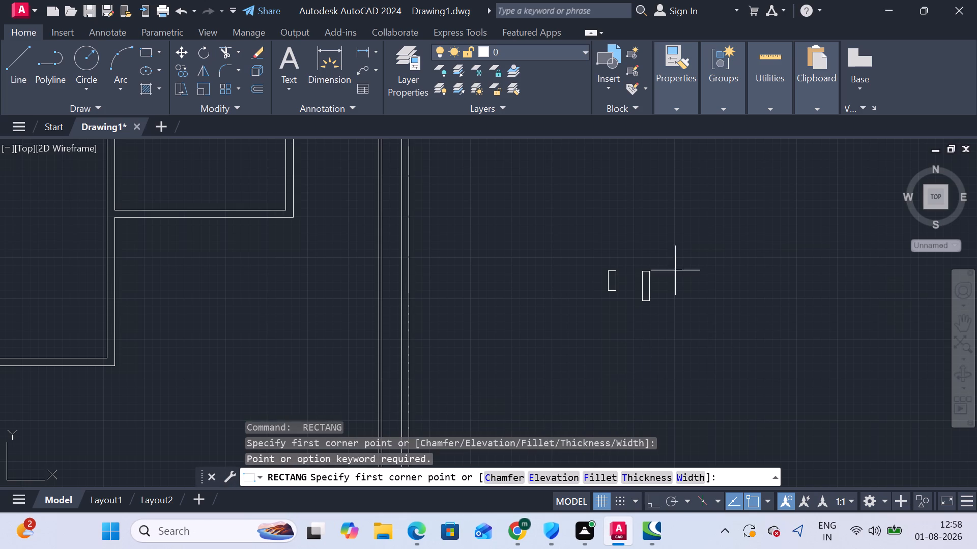
pyautogui.click(668, 272)
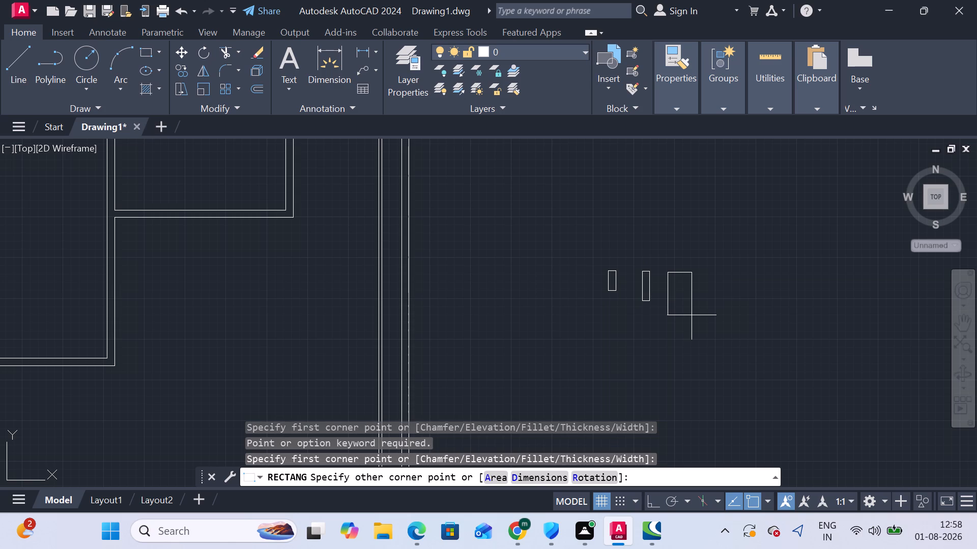
pyautogui.click(545, 476)
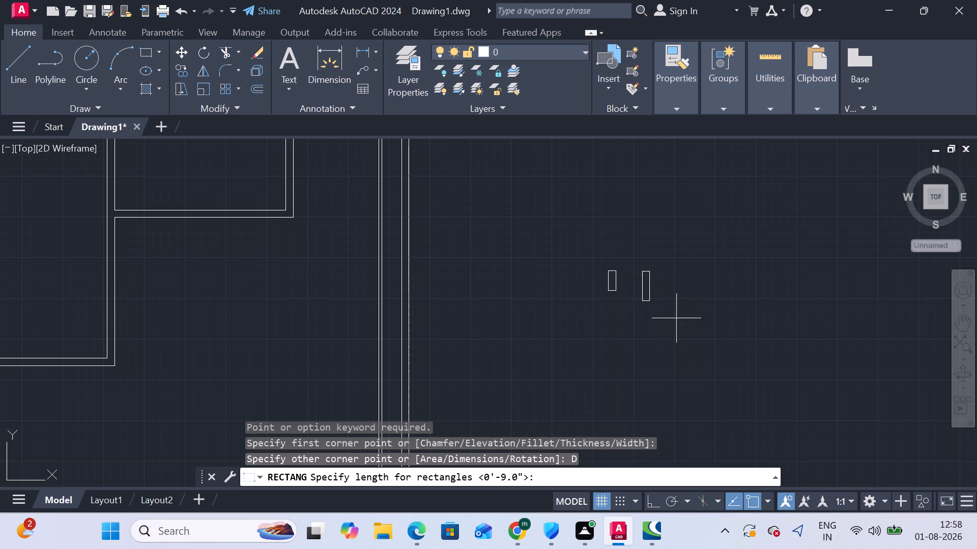
pyautogui.press('9')
pyautogui.hotkey('shift', '"')
pyautogui.press('Return')
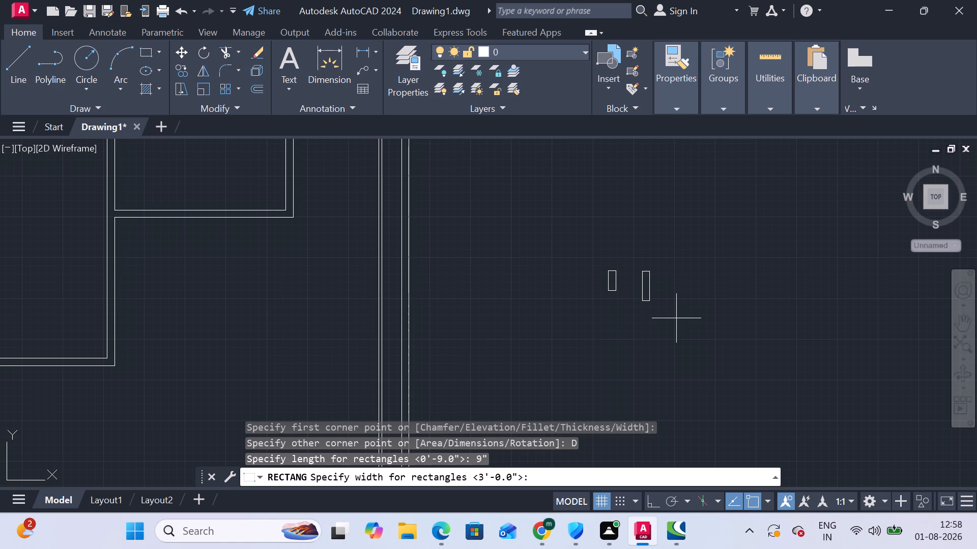
pyautogui.press('4')
pyautogui.hotkey('shift', '"')
pyautogui.press('BackSpace')
pyautogui.press("'")
pyautogui.press('Return')
pyautogui.click(681, 334)
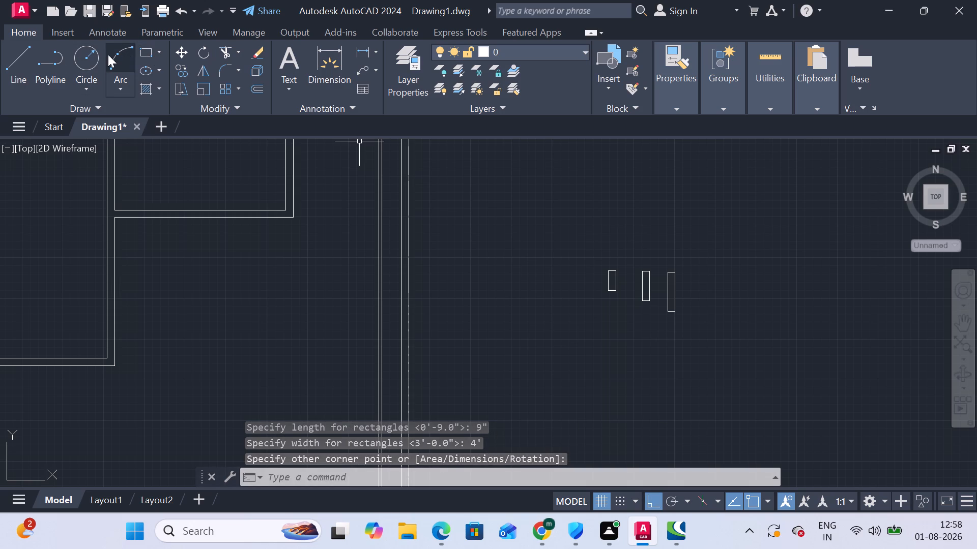
# Draw a 9" by 5' upright rectangle just right of the 4' one, completing the row.
pyautogui.click(138, 51)
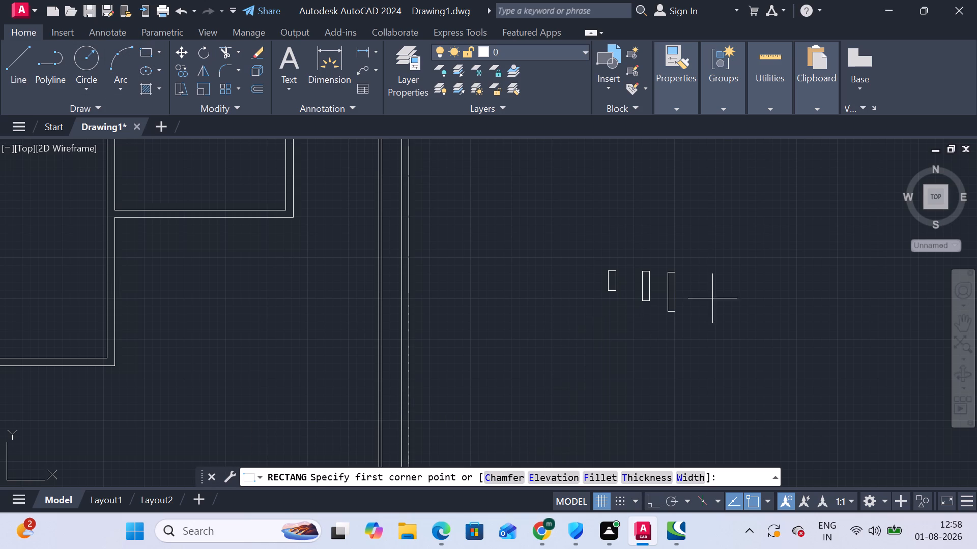
pyautogui.click(697, 272)
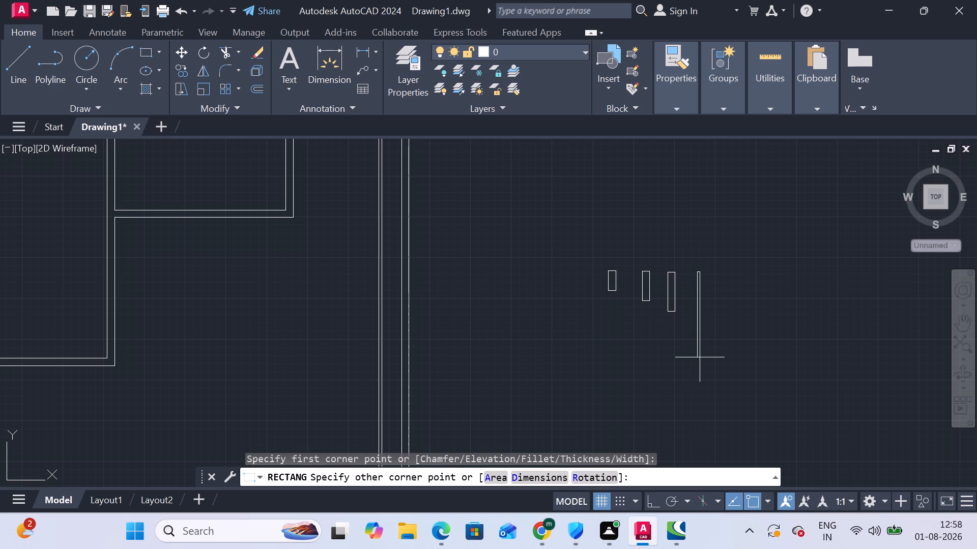
pyautogui.click(538, 480)
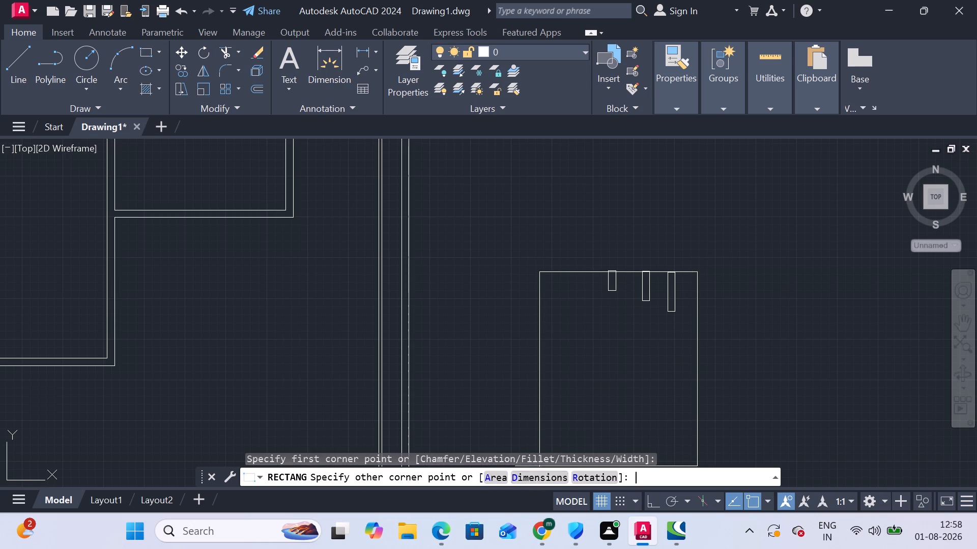
pyautogui.write('9"')
pyautogui.press('Return')
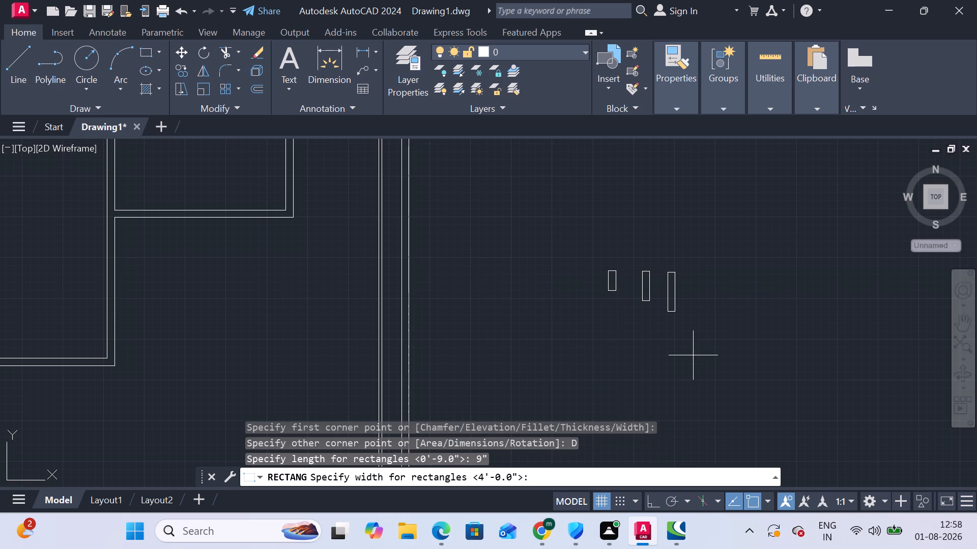
pyautogui.write("5'")
pyautogui.press('Return')
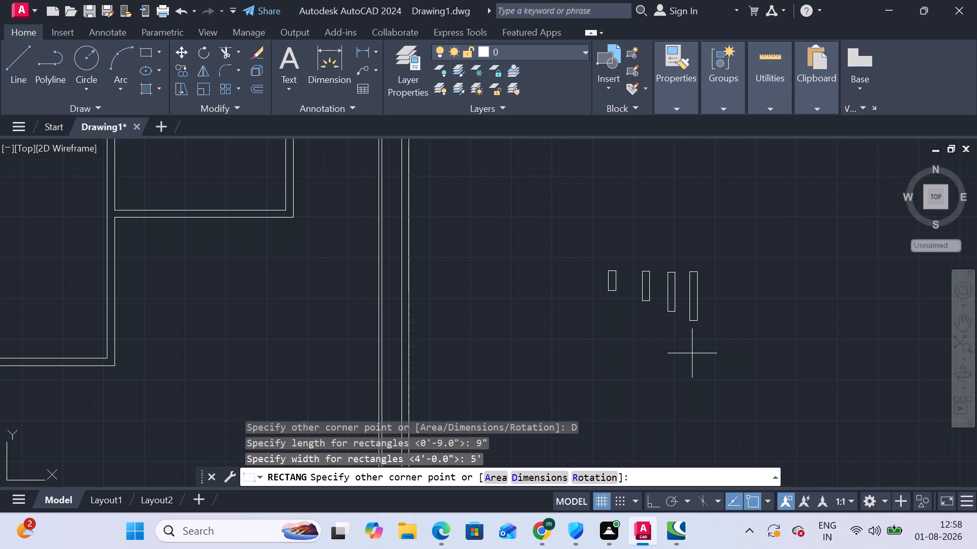
pyautogui.click(692, 353)
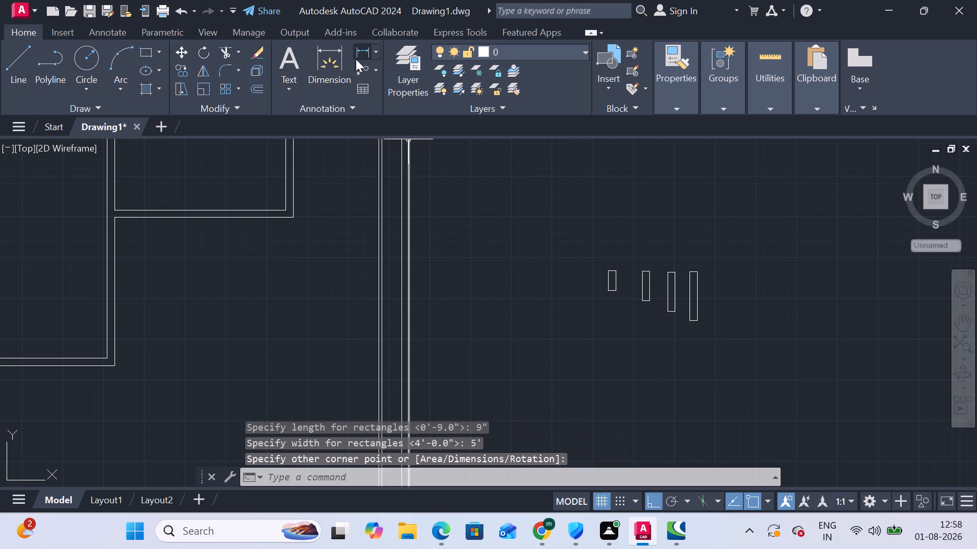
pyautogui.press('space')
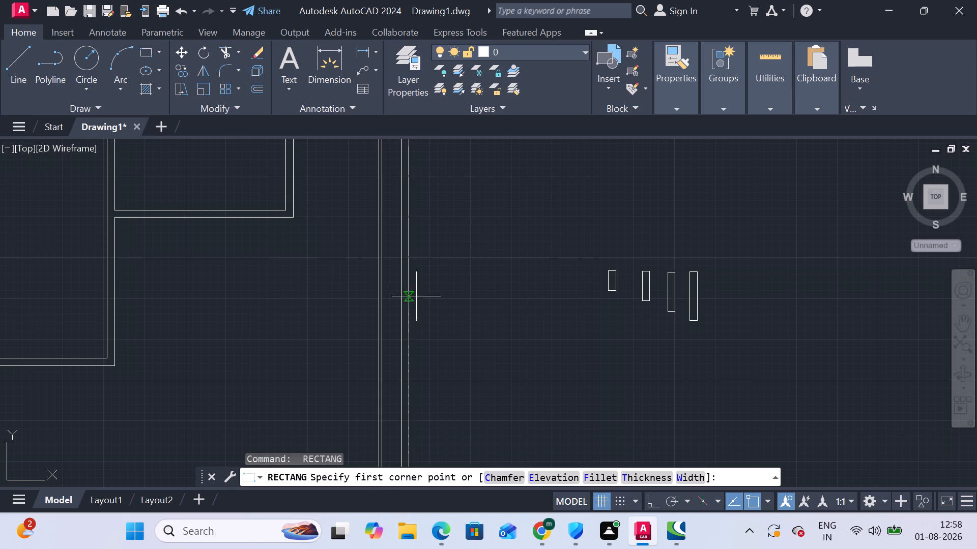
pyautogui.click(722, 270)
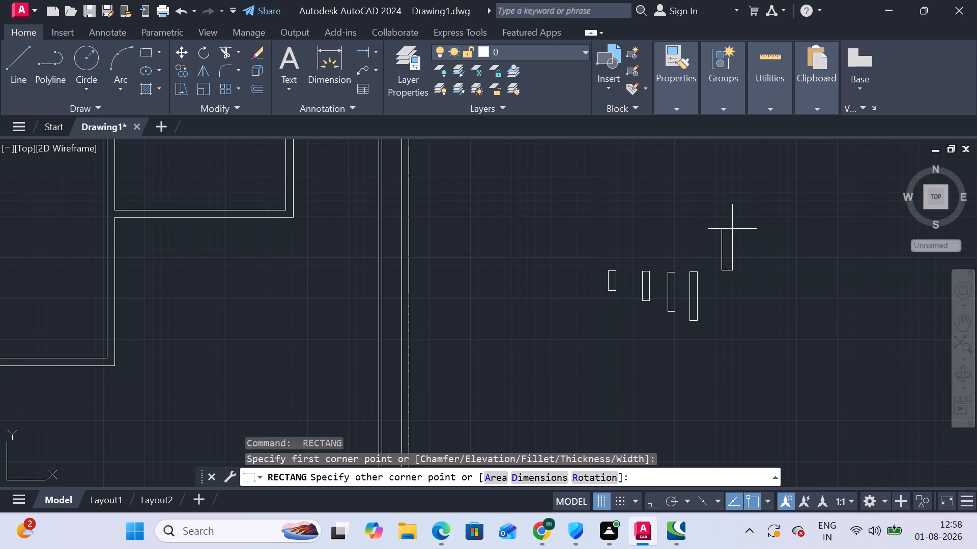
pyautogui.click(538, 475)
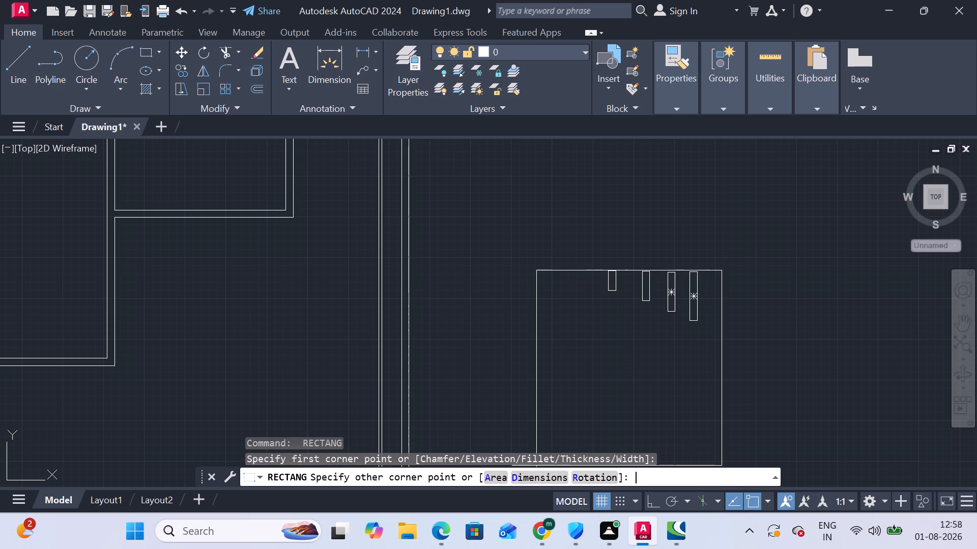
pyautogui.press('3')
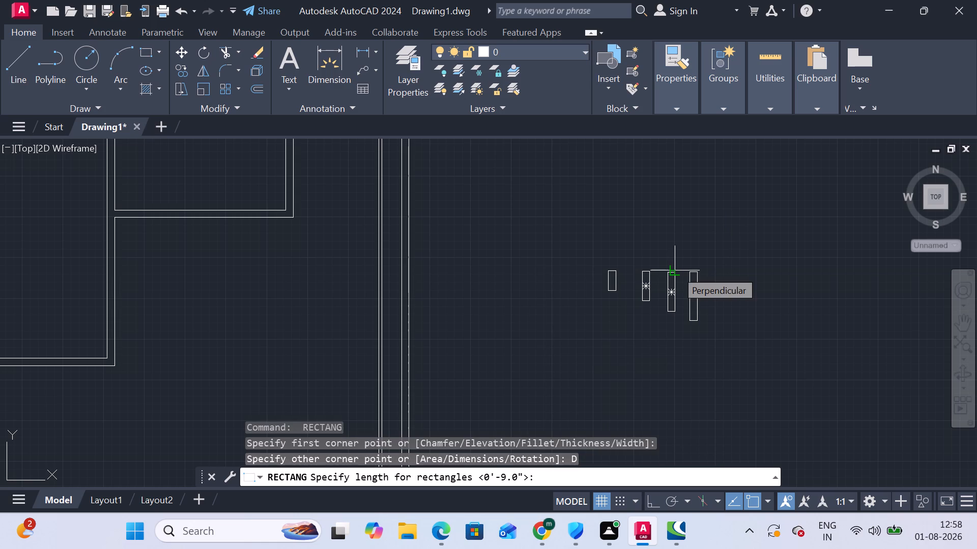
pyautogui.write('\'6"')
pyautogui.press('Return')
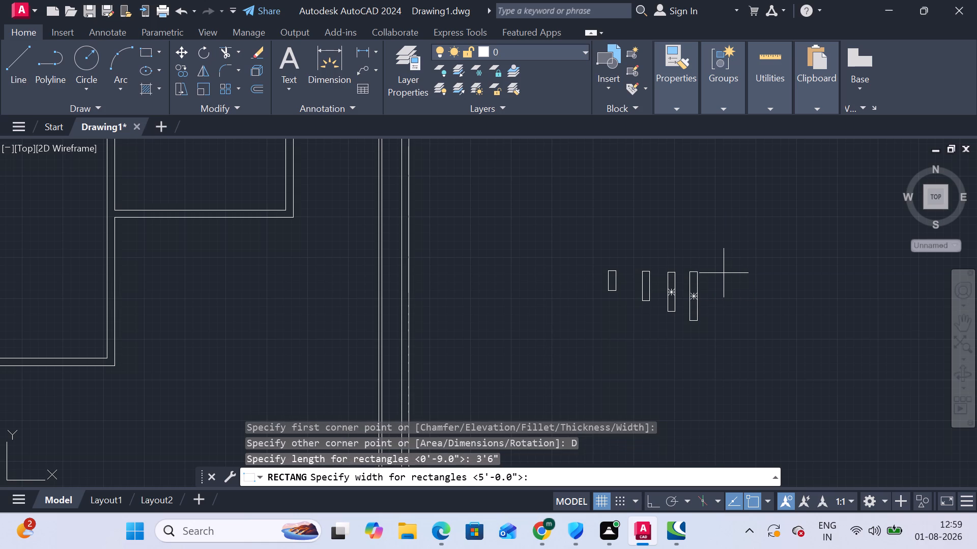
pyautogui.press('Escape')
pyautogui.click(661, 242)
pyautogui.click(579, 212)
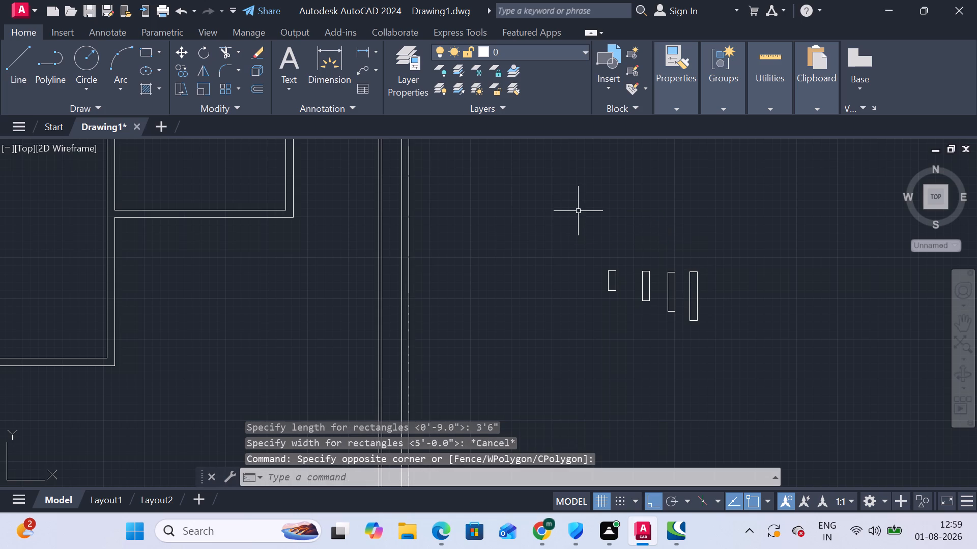
# Draw a 9" by 3'6" upright rectangle between the boundary wall and the 2' rectangle, with its top roughly level with the row.
pyautogui.click(144, 49)
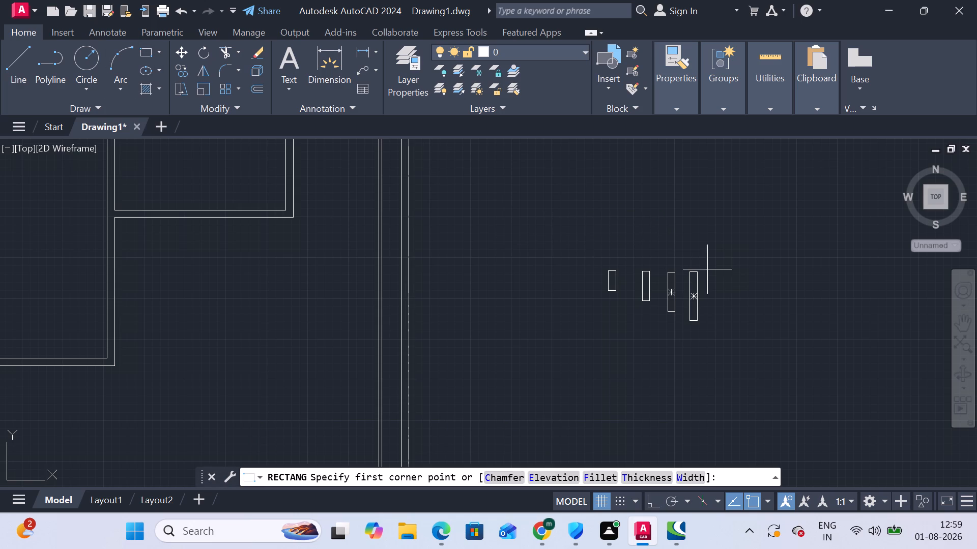
pyautogui.click(560, 273)
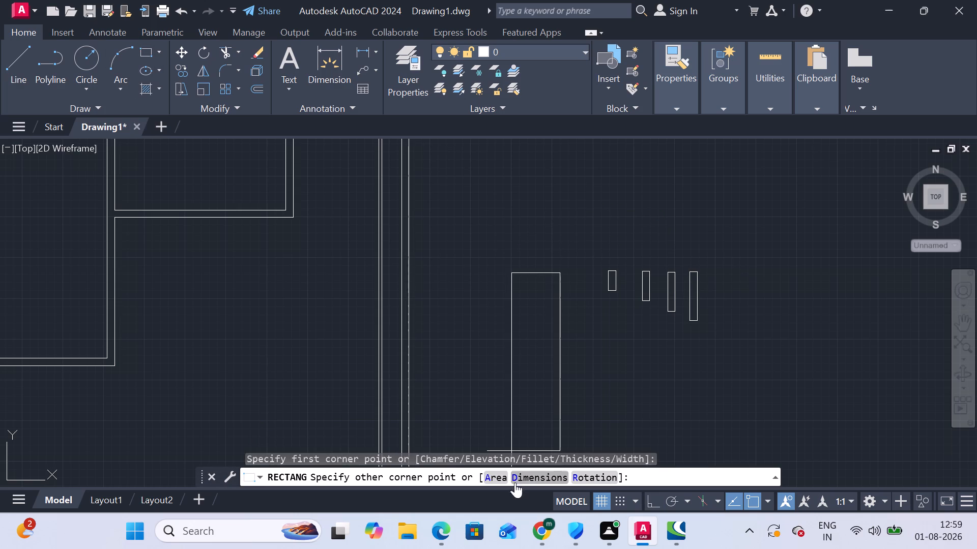
pyautogui.click(526, 477)
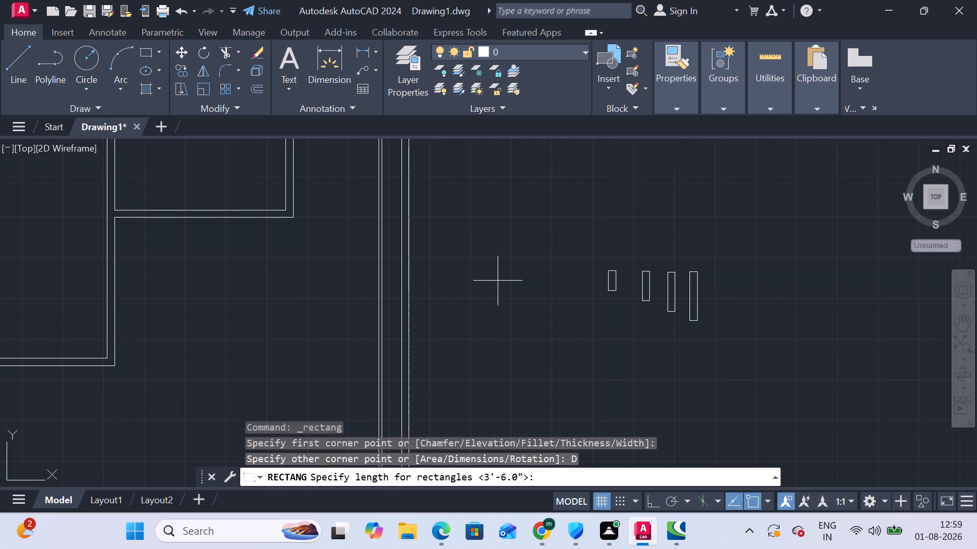
pyautogui.press('9')
pyautogui.hotkey('shift', '"')
pyautogui.press('Return')
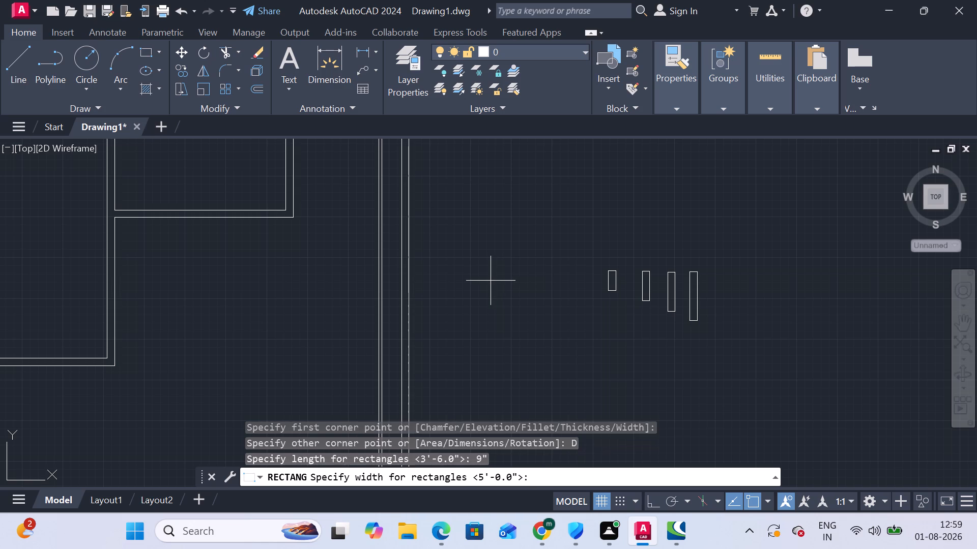
pyautogui.write("3'")
pyautogui.write('6"')
pyautogui.press('Return')
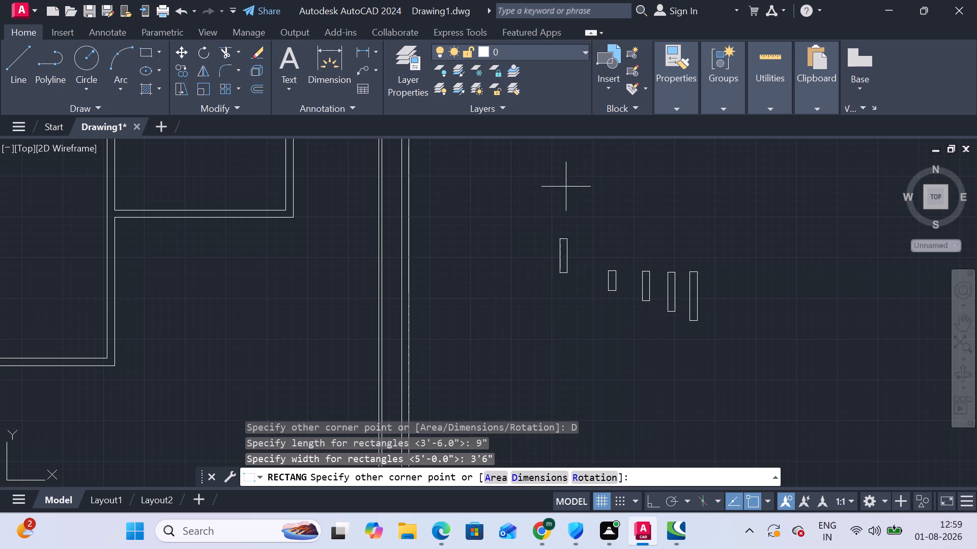
pyautogui.click(463, 351)
pyautogui.press('Escape')
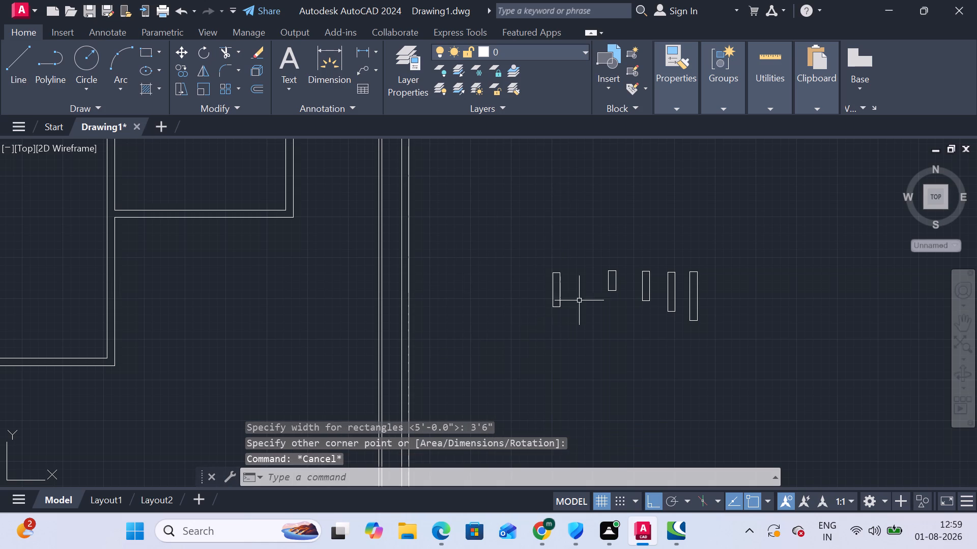
# Rotate a copy of all five upright rectangles a quarter turn, placing the horizontal set below the originals.
pyautogui.scroll(-1, 570, 298)
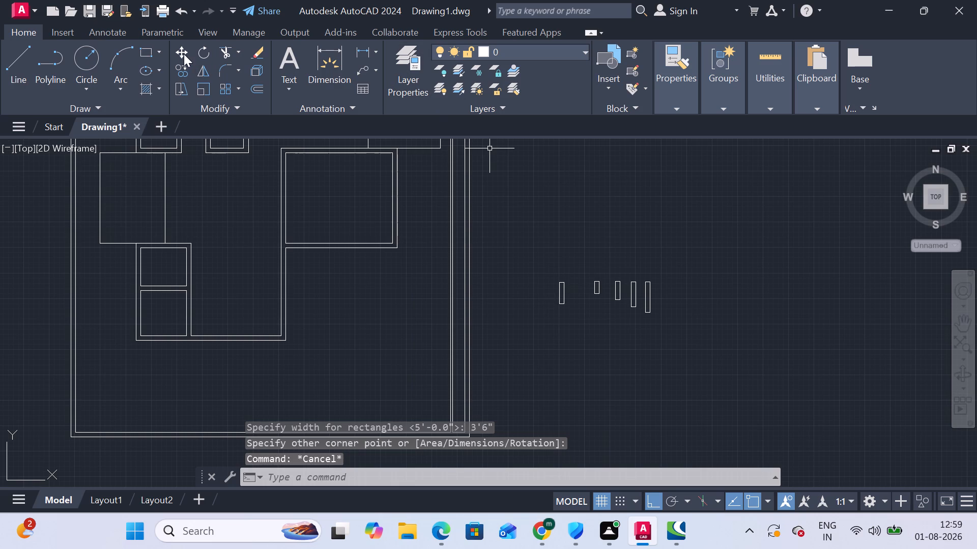
pyautogui.click(207, 54)
pyautogui.moveTo(541, 263); pyautogui.dragTo(749, 332)
pyautogui.moveTo(497, 251); pyautogui.dragTo(761, 331)
pyautogui.click(755, 329)
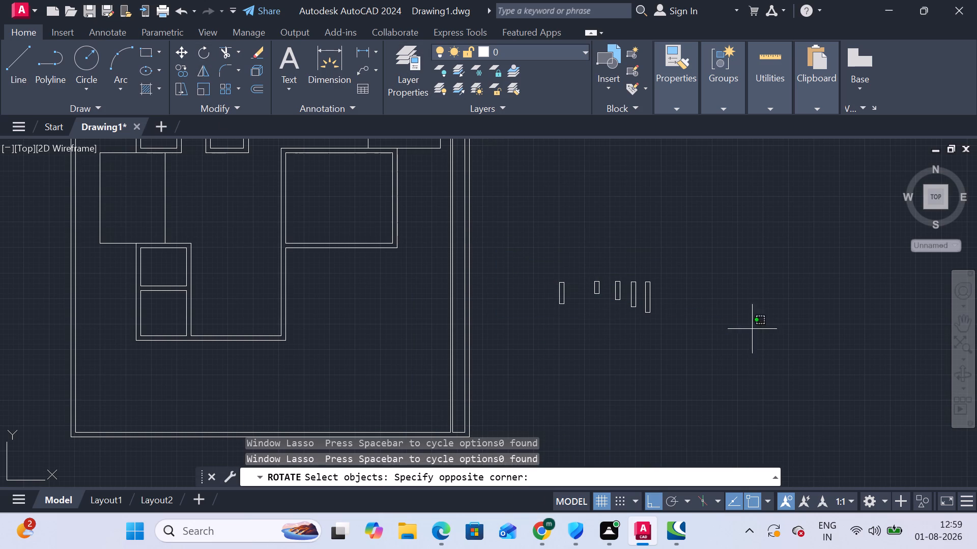
pyautogui.click(491, 227)
pyautogui.rightClick(518, 261)
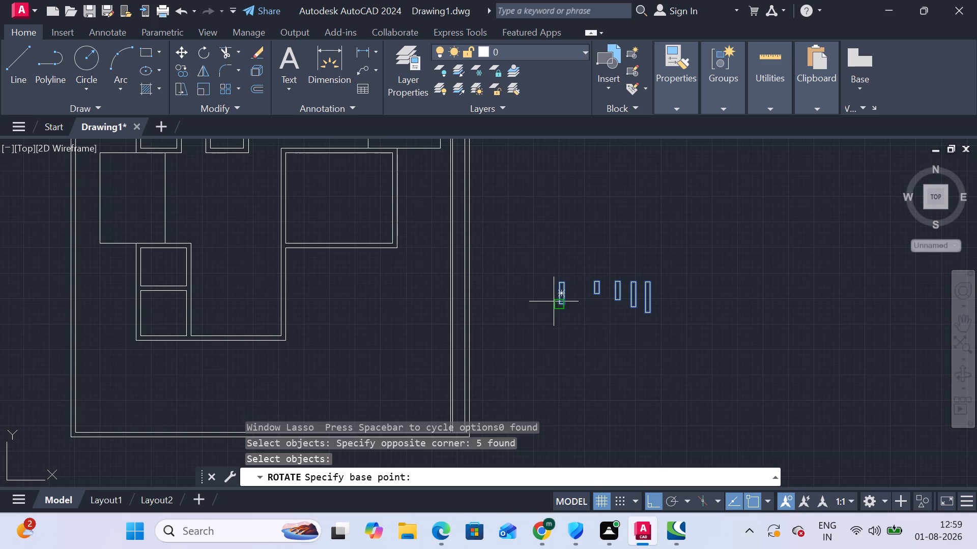
pyautogui.click(539, 322)
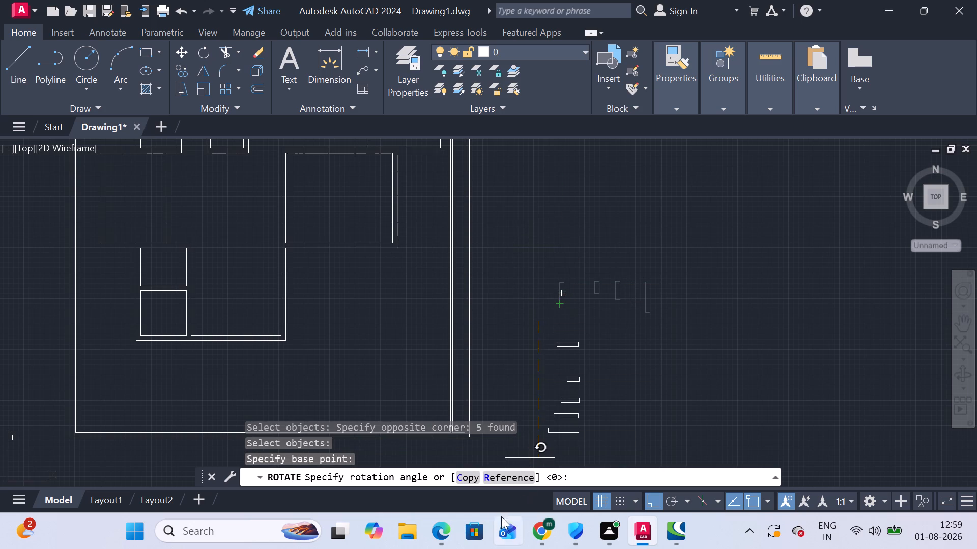
pyautogui.click(471, 479)
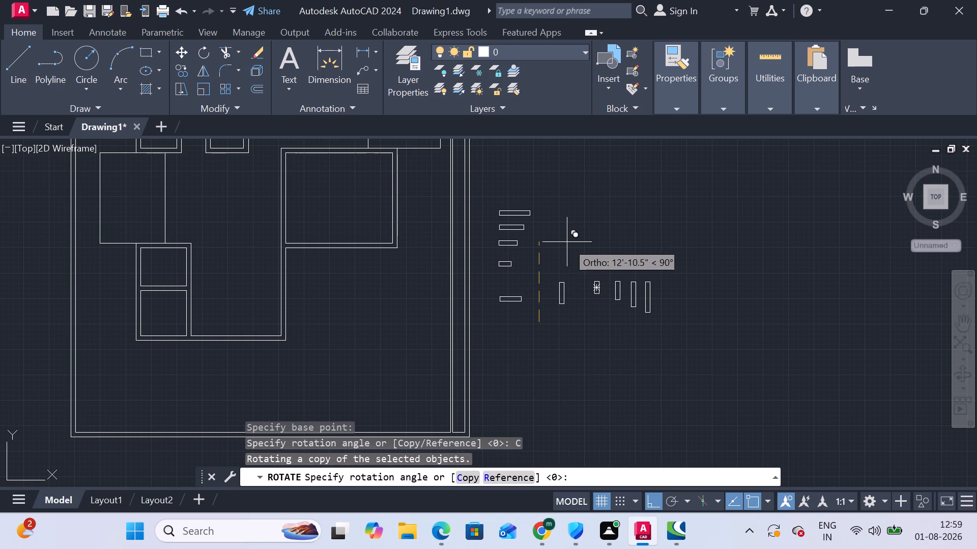
pyautogui.click(547, 368)
pyautogui.scroll(-1, 627, 382)
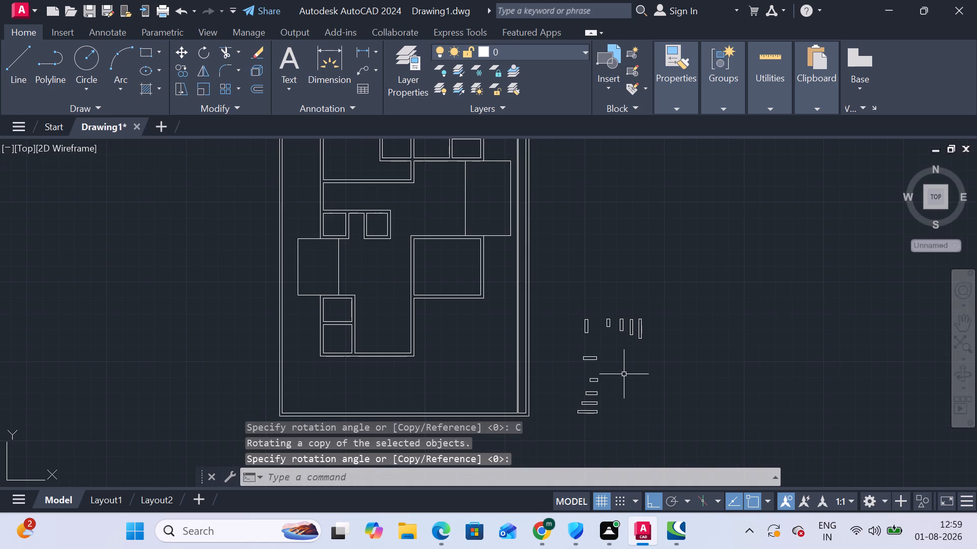
pyautogui.press('Escape')
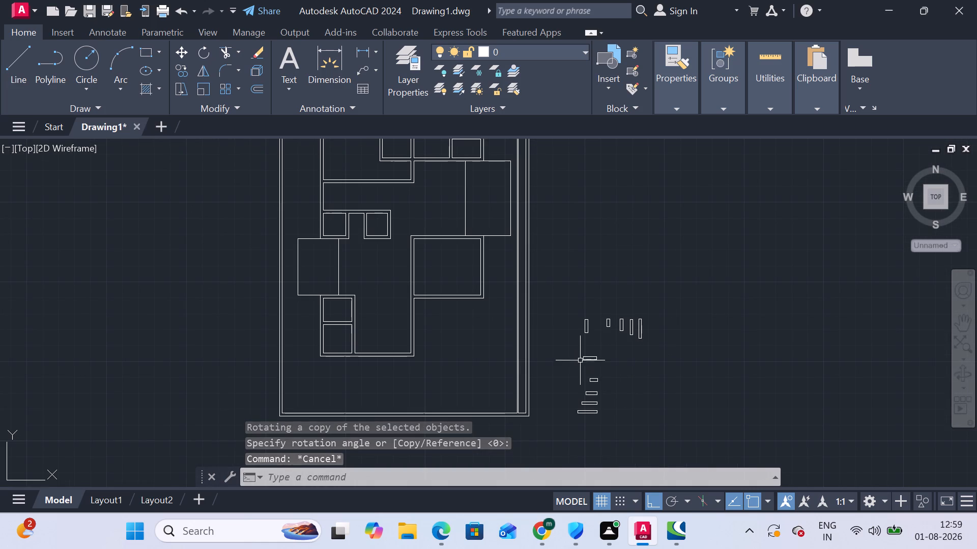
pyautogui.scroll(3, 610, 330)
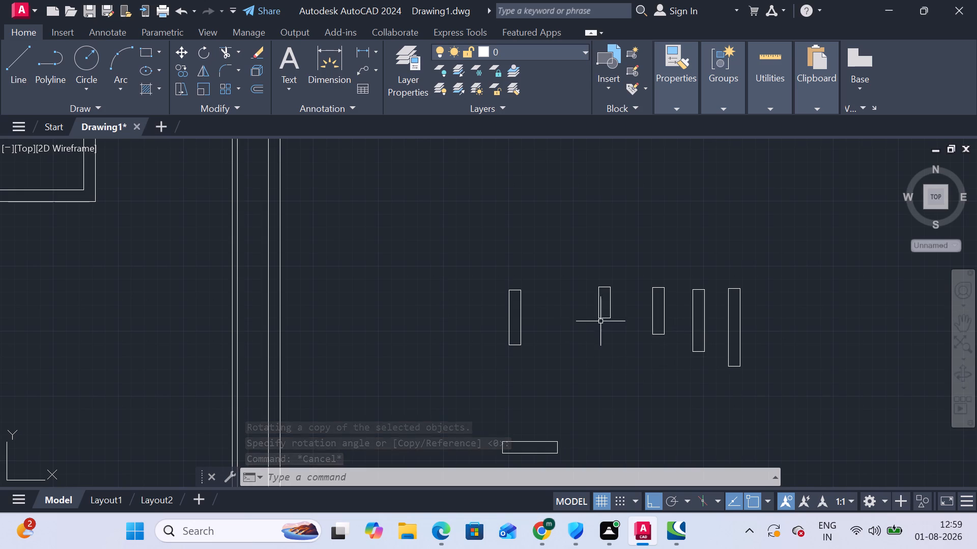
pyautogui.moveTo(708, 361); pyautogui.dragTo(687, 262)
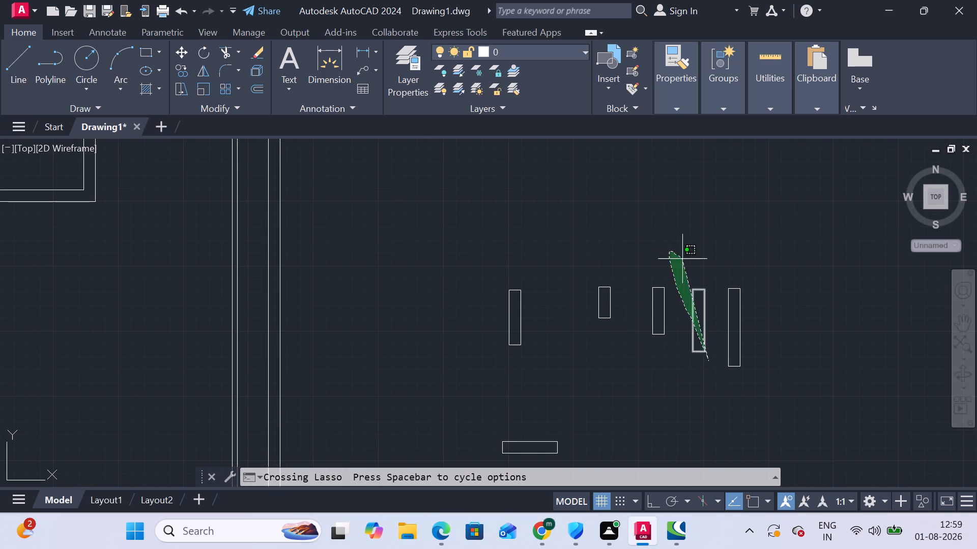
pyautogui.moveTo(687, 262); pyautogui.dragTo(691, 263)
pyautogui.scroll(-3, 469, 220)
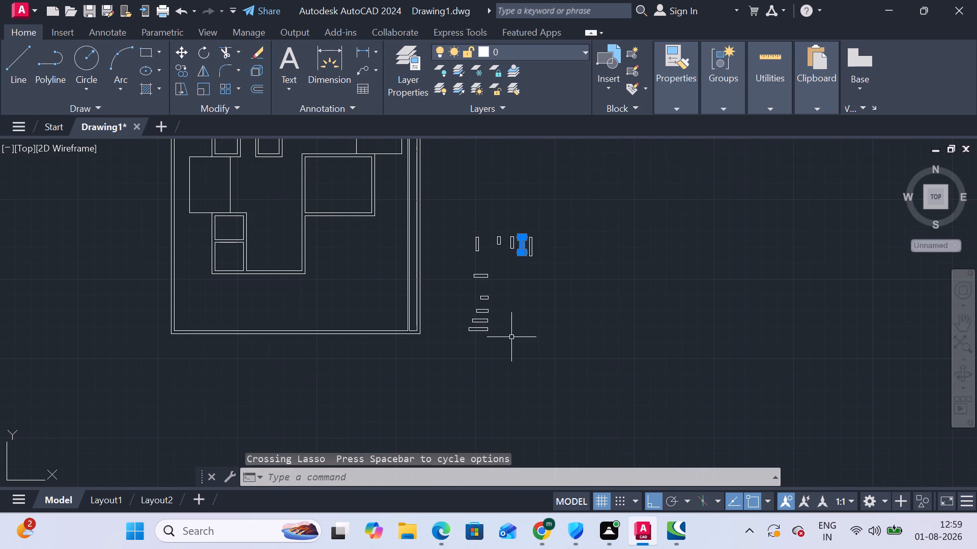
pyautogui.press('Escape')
# Copy the horizontal 4' rectangle into the lower wall of the lower-right room, its upper-left corner on the room's inner lower-left corner.
pyautogui.scroll(2, 487, 293)
pyautogui.moveTo(478, 349); pyautogui.dragTo(485, 288, button='middle')
pyautogui.scroll(1, 500, 318)
pyautogui.click(504, 291)
pyautogui.click(396, 279)
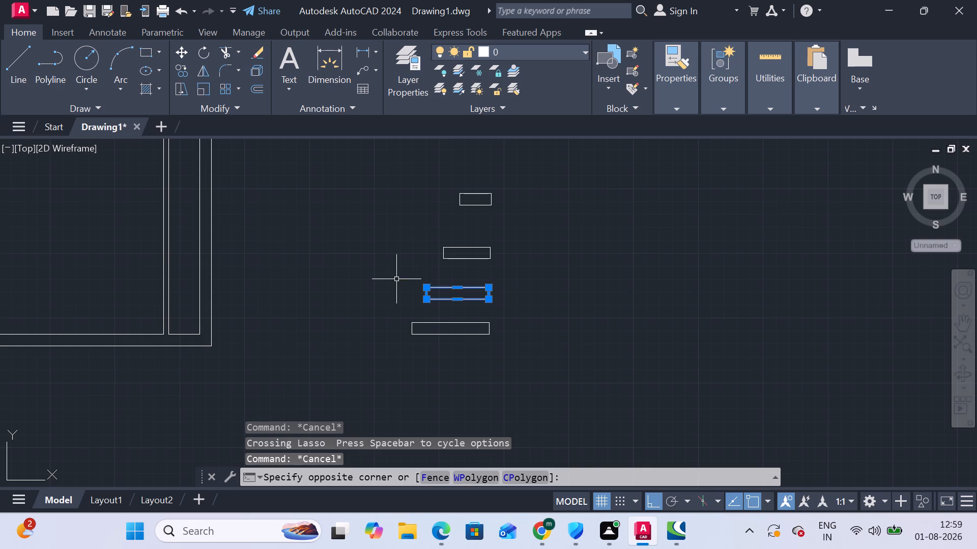
pyautogui.click(181, 68)
pyautogui.scroll(1, 427, 273)
pyautogui.click(424, 297)
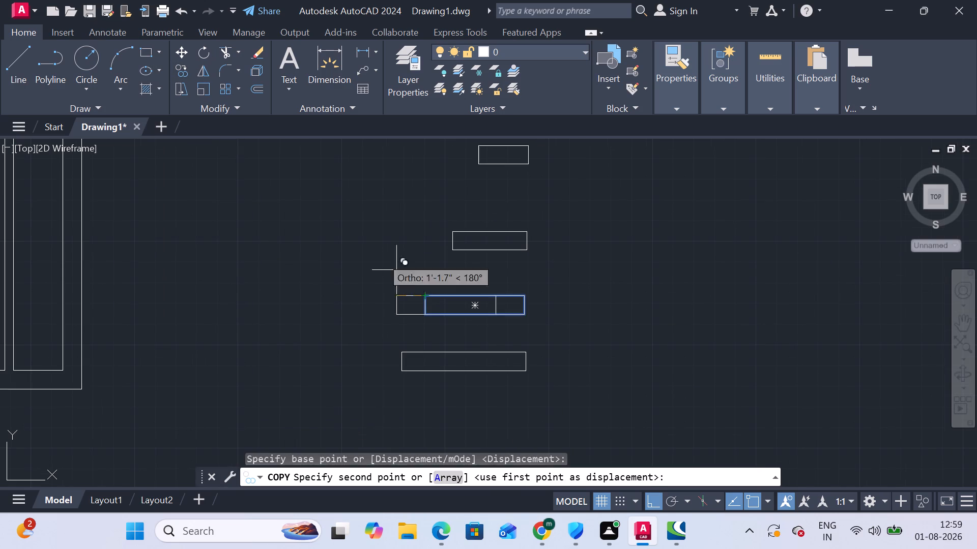
pyautogui.scroll(-3, 317, 197)
pyautogui.moveTo(317, 198); pyautogui.dragTo(453, 340, button='middle')
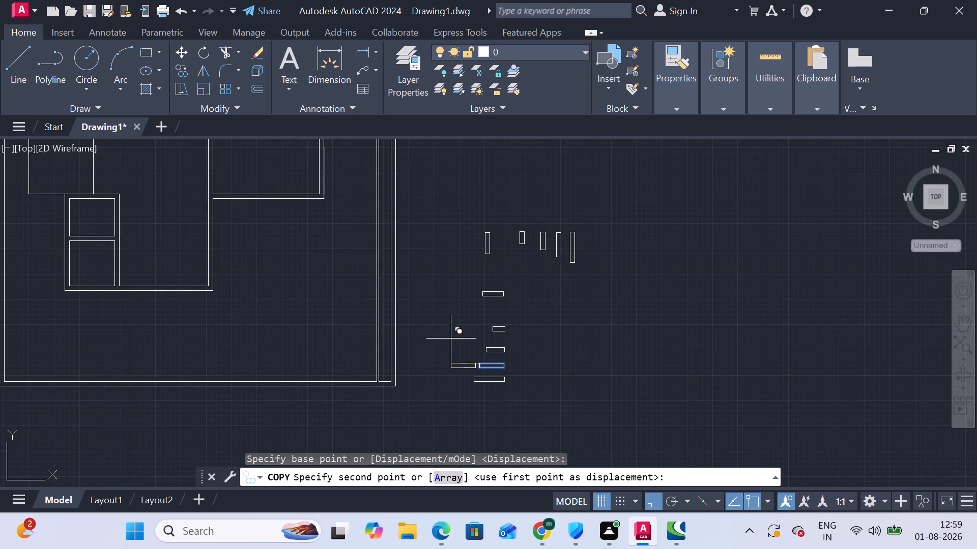
pyautogui.scroll(4, 223, 187)
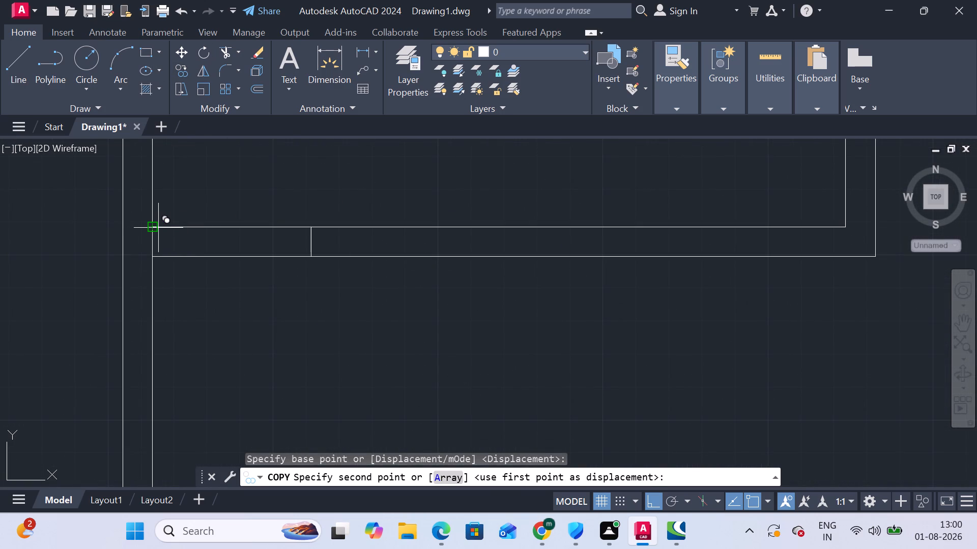
pyautogui.click(153, 228)
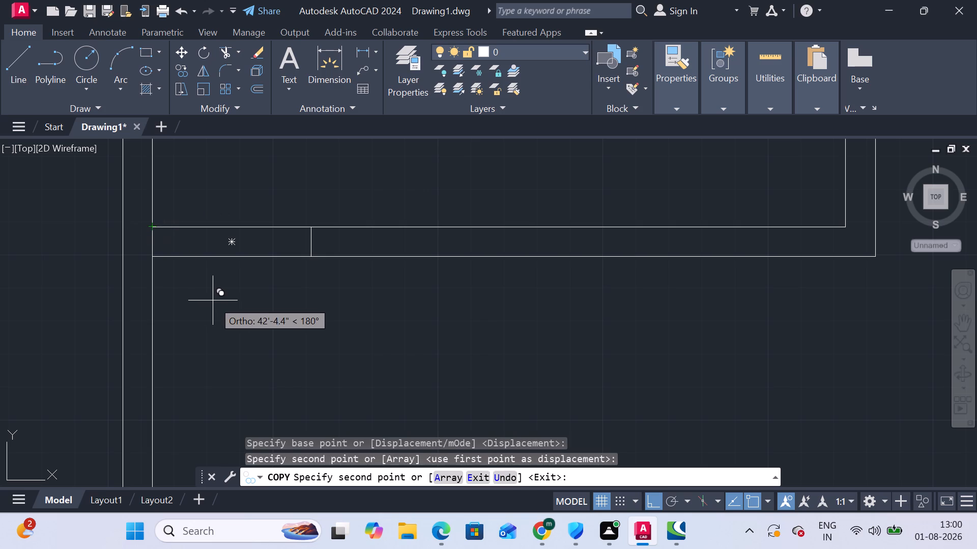
pyautogui.press('Escape')
# Move the copied 4' rectangle 9" to the right along the wall, away from the room's corner.
pyautogui.click(314, 247)
pyautogui.click(301, 243)
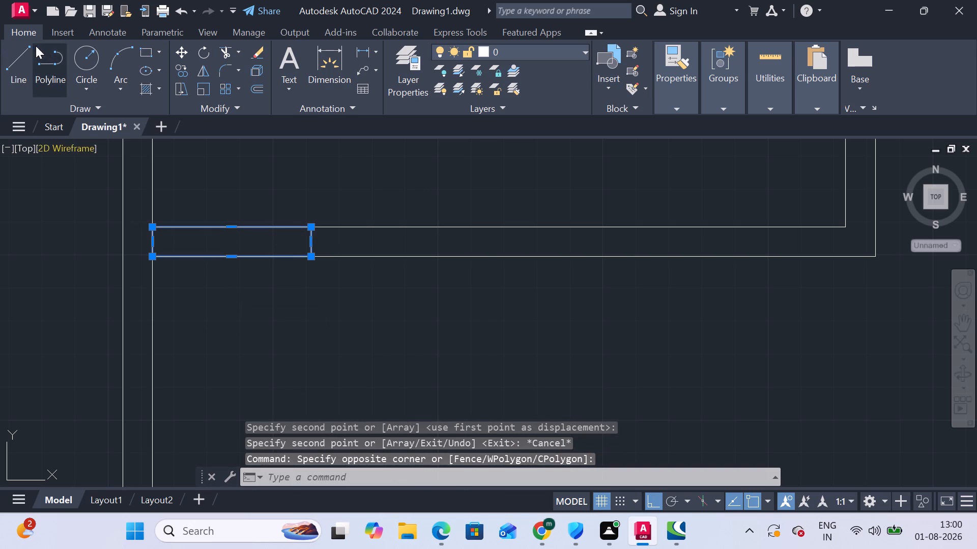
pyautogui.click(182, 49)
pyautogui.click(152, 228)
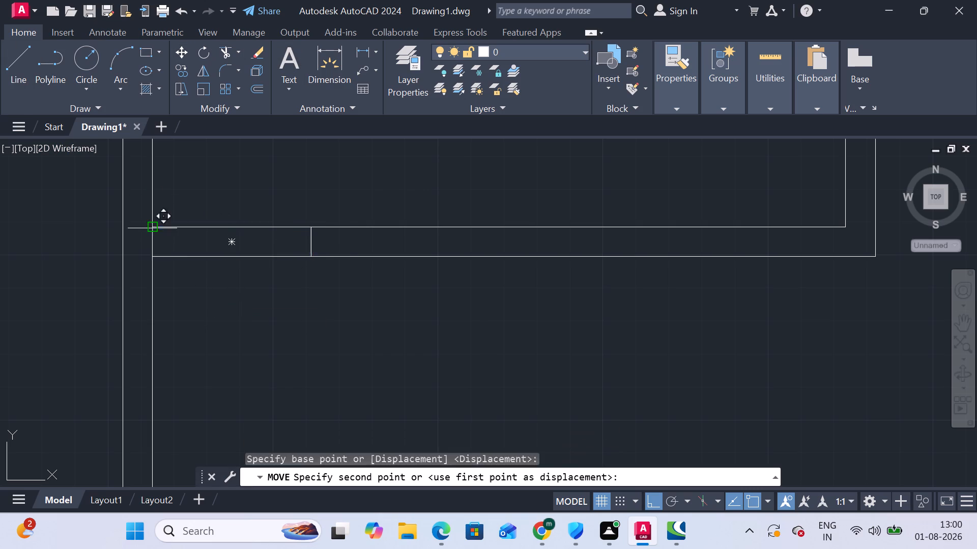
pyautogui.write('9"')
pyautogui.press('Up')
pyautogui.press('Return')
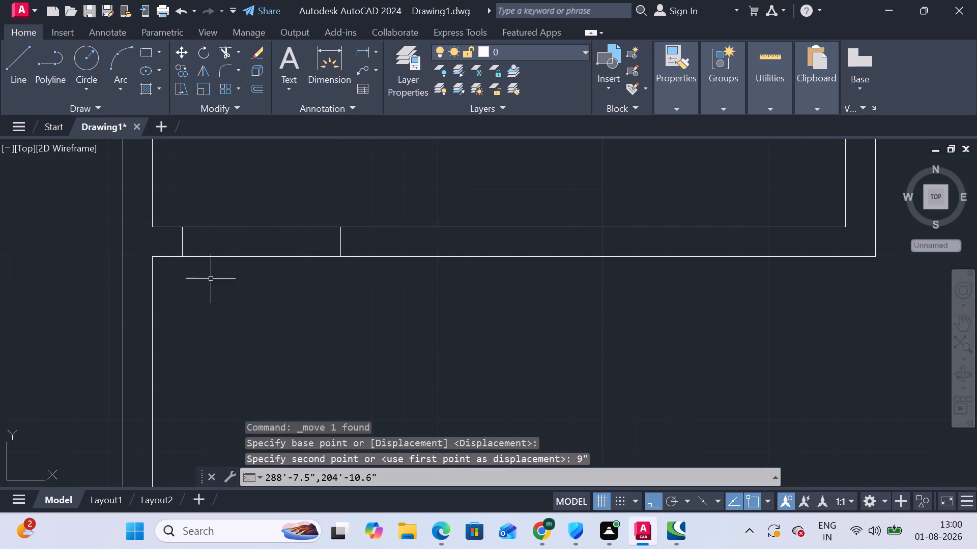
# Trim the two wall lines across the 4' rectangle to form an opening in the room's lower wall.
pyautogui.click(222, 52)
pyautogui.click(225, 198)
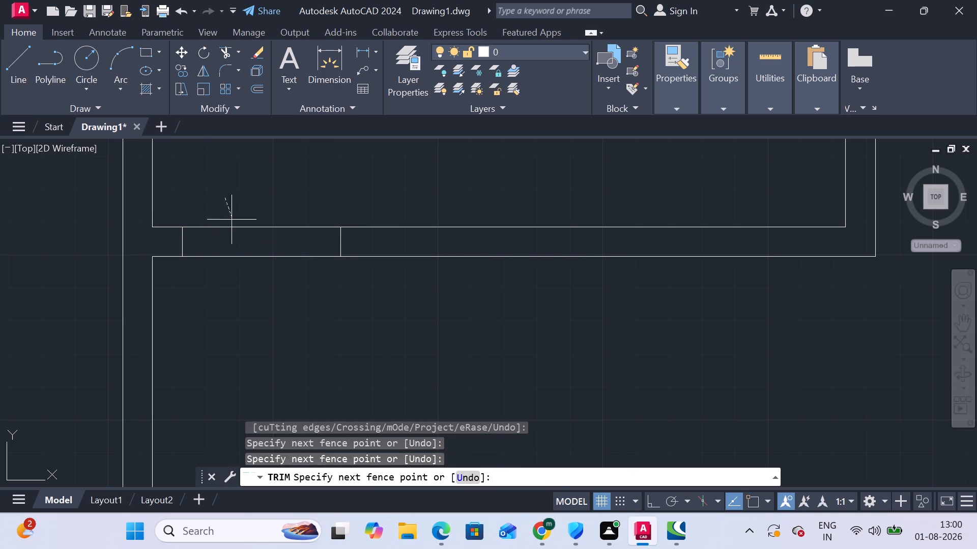
pyautogui.click(229, 299)
pyautogui.scroll(-2, 245, 261)
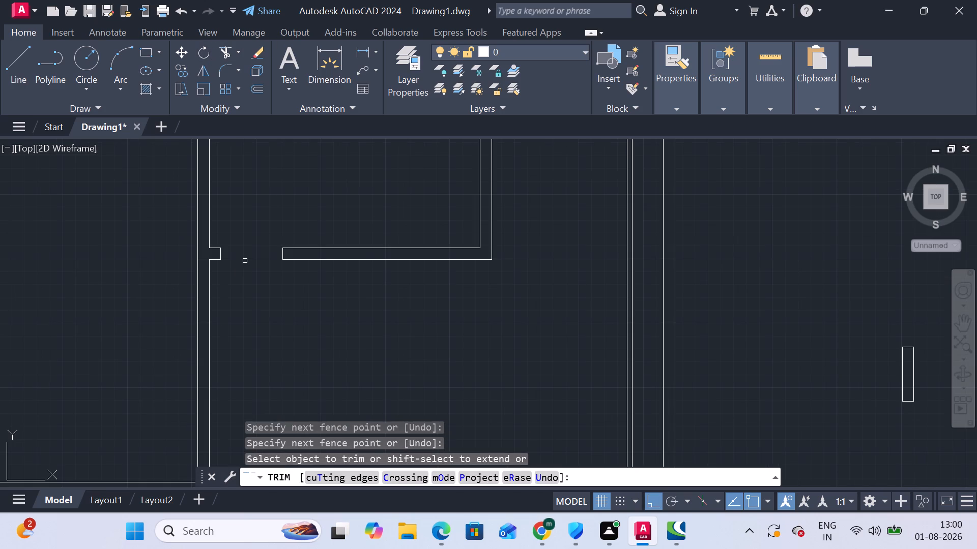
pyautogui.press('Escape')
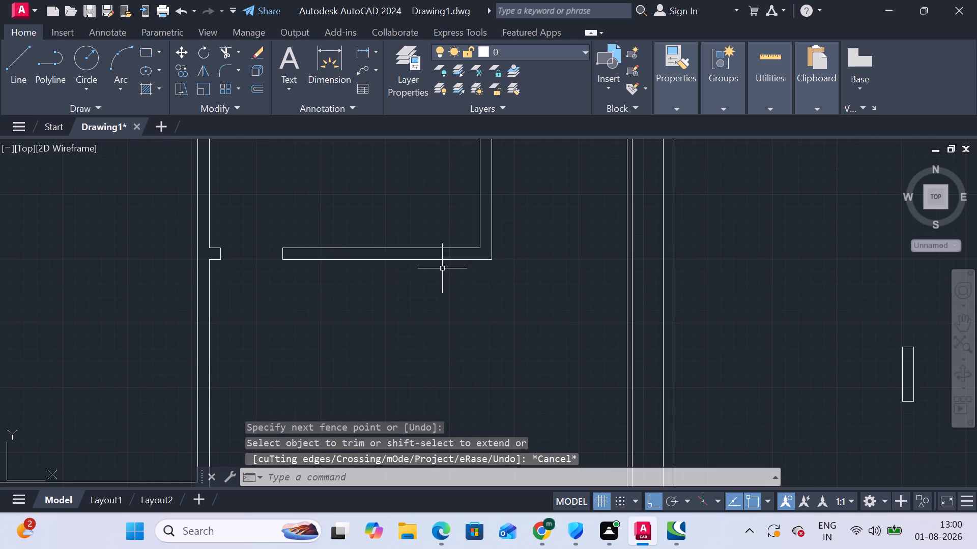
# Copy the horizontal 5' rectangle into the same lower wall, its upper-right corner on the room's inner lower-right corner.
pyautogui.scroll(2, 442, 268)
pyautogui.moveTo(468, 269); pyautogui.dragTo(292, 257, button='middle')
pyautogui.scroll(-4, 740, 346)
pyautogui.moveTo(853, 407); pyautogui.dragTo(849, 404, button='middle')
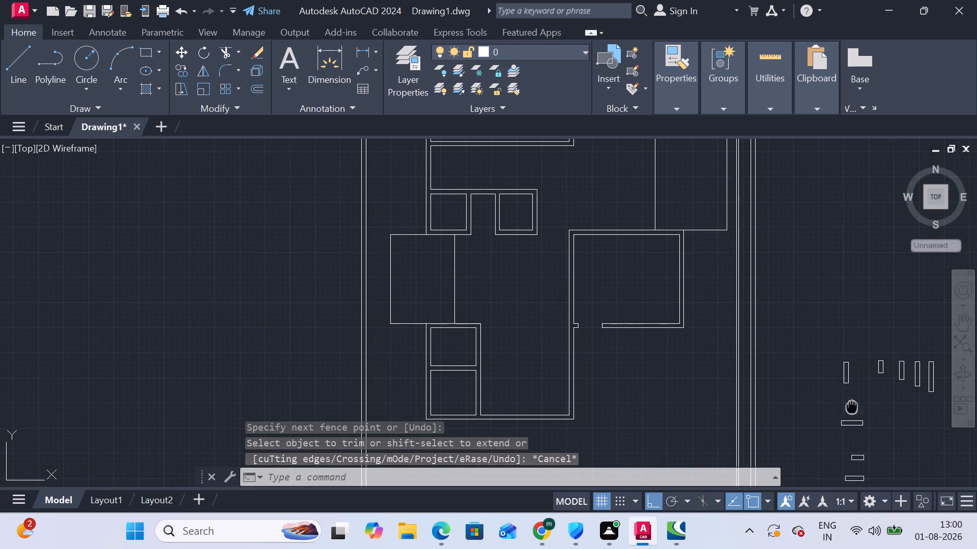
pyautogui.moveTo(849, 404); pyautogui.dragTo(676, 310, button='middle')
pyautogui.moveTo(675, 403); pyautogui.dragTo(673, 358, button='middle')
pyautogui.scroll(3, 688, 388)
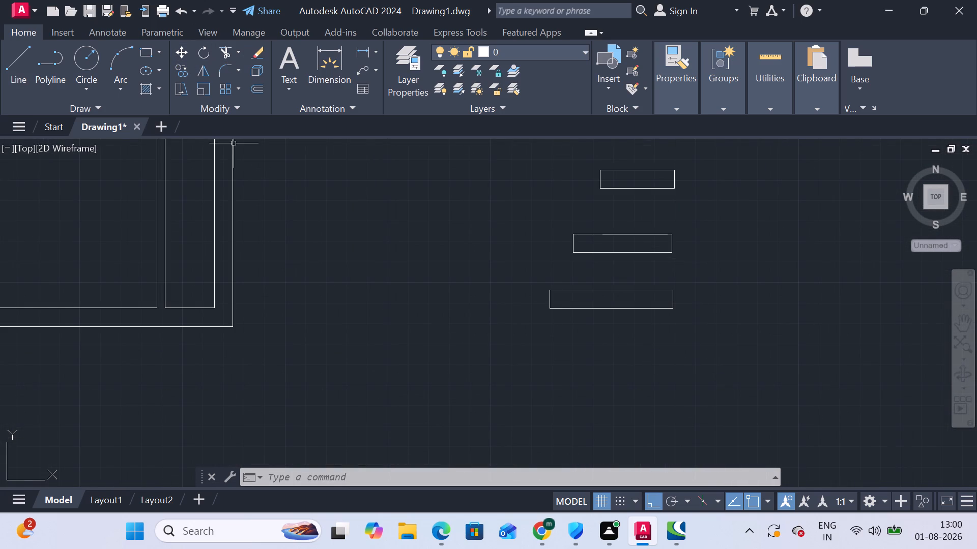
pyautogui.click(182, 72)
pyautogui.click(527, 266)
pyautogui.click(774, 332)
pyautogui.rightClick(392, 338)
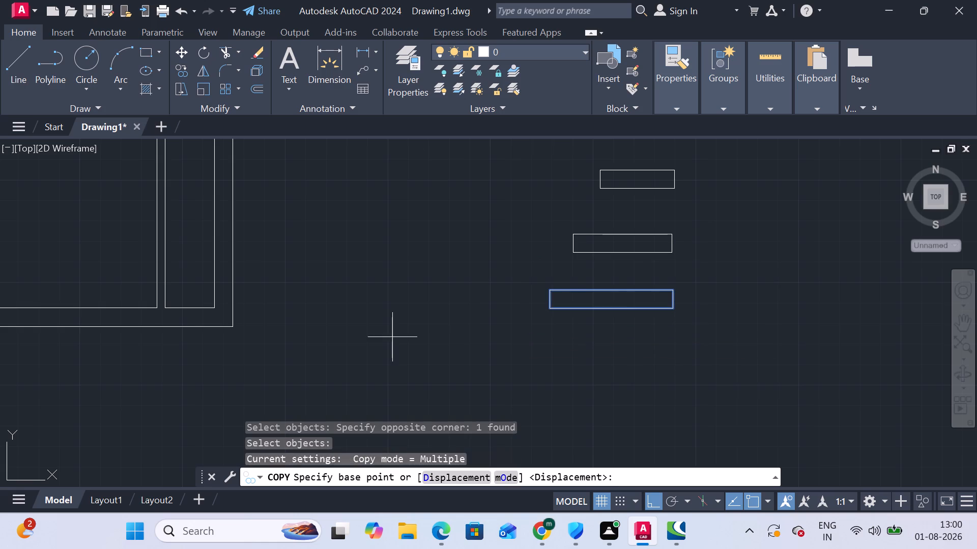
pyautogui.click(674, 293)
pyautogui.scroll(-3, 346, 237)
pyautogui.moveTo(371, 268); pyautogui.dragTo(401, 385, button='middle')
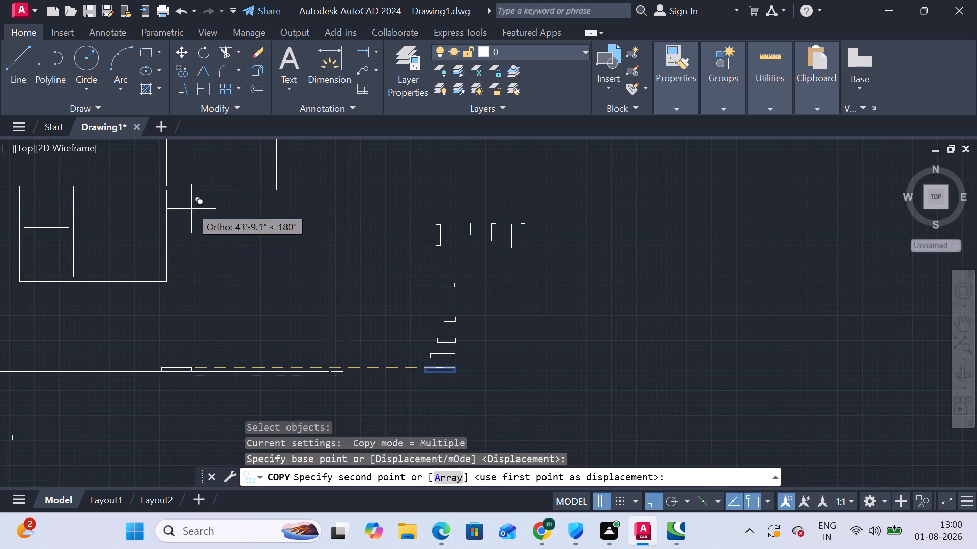
pyautogui.scroll(4, 271, 195)
pyautogui.moveTo(280, 173); pyautogui.dragTo(322, 356, button='middle')
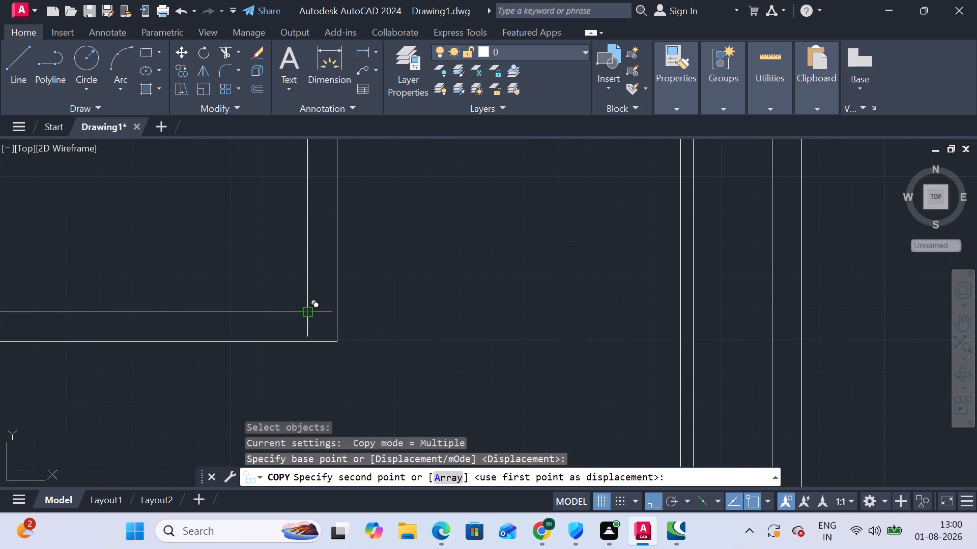
pyautogui.click(310, 310)
pyautogui.press('Escape')
# Move the copied 5' rectangle 9" to the left along the lower wall, away from the room's inner lower-right corner.
pyautogui.click(316, 320)
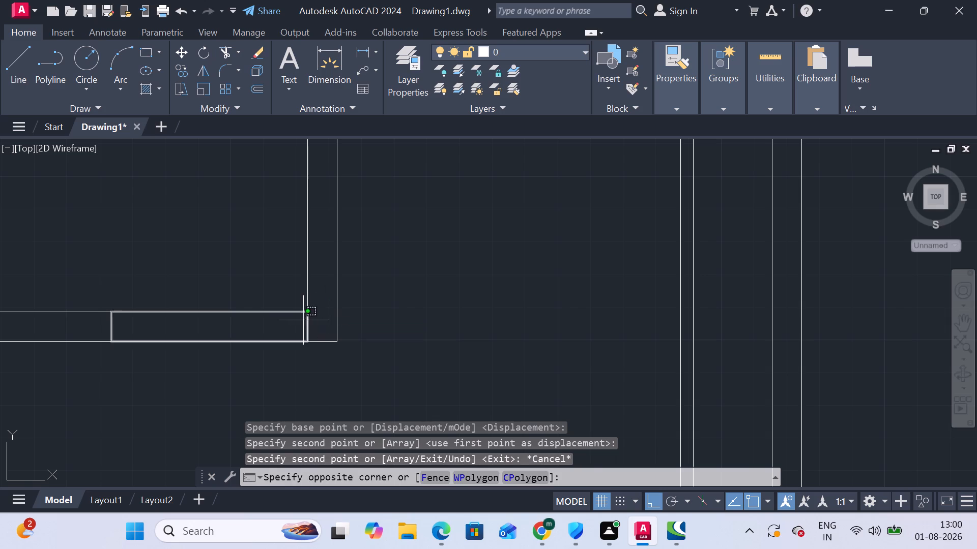
pyautogui.click(303, 320)
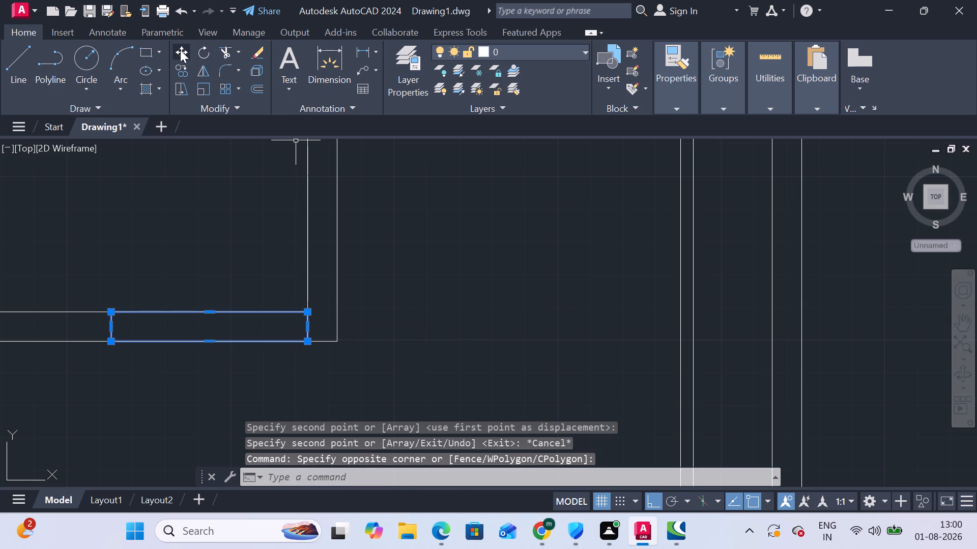
pyautogui.click(180, 50)
pyautogui.click(308, 312)
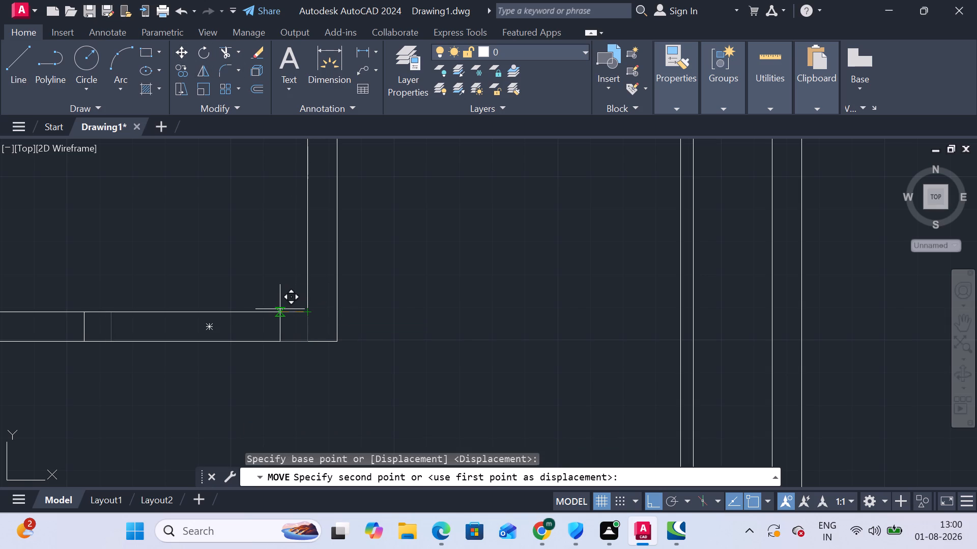
pyautogui.write('9"')
pyautogui.press('Return')
pyautogui.press('Up')
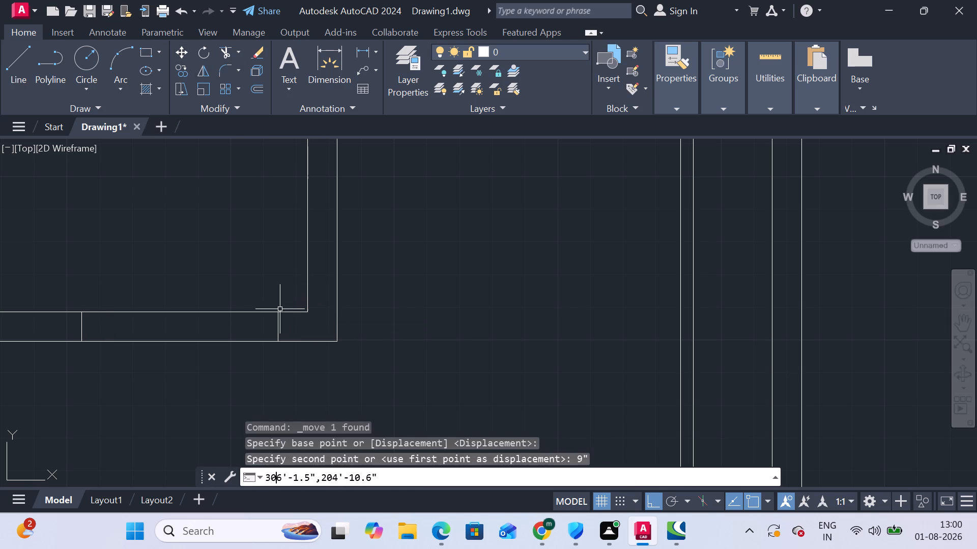
# Trim the two wall lines across the 5' rectangle to form a second opening in the room's lower wall.
pyautogui.click(221, 48)
pyautogui.click(177, 288)
pyautogui.click(157, 384)
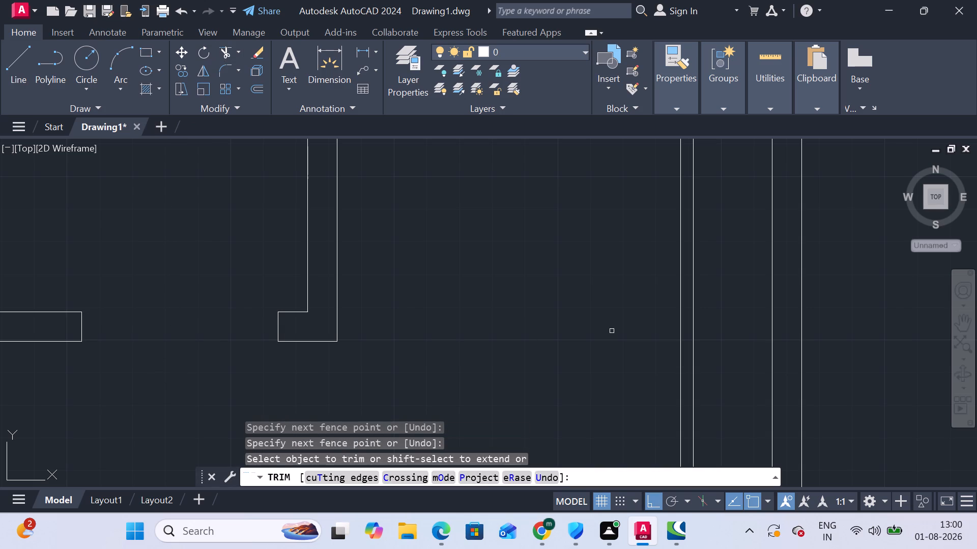
pyautogui.press('Escape')
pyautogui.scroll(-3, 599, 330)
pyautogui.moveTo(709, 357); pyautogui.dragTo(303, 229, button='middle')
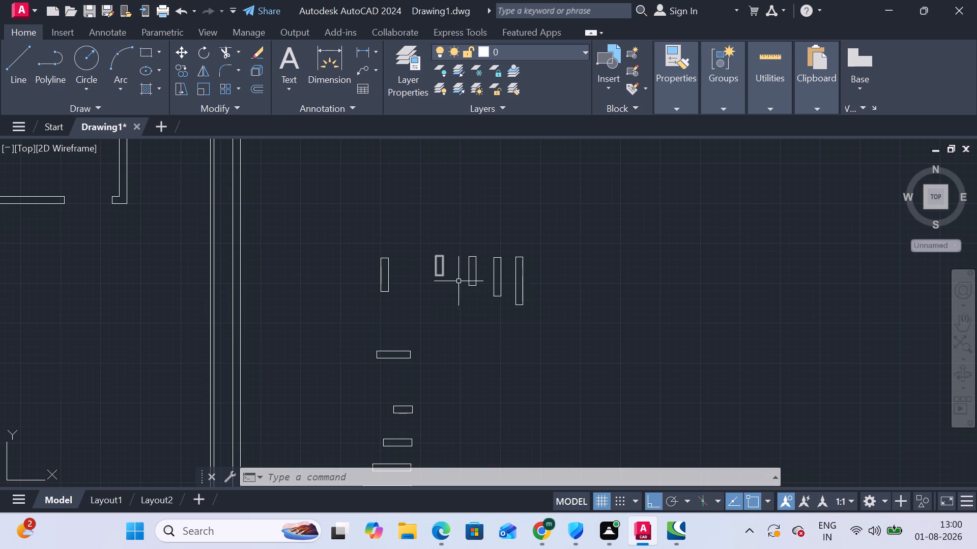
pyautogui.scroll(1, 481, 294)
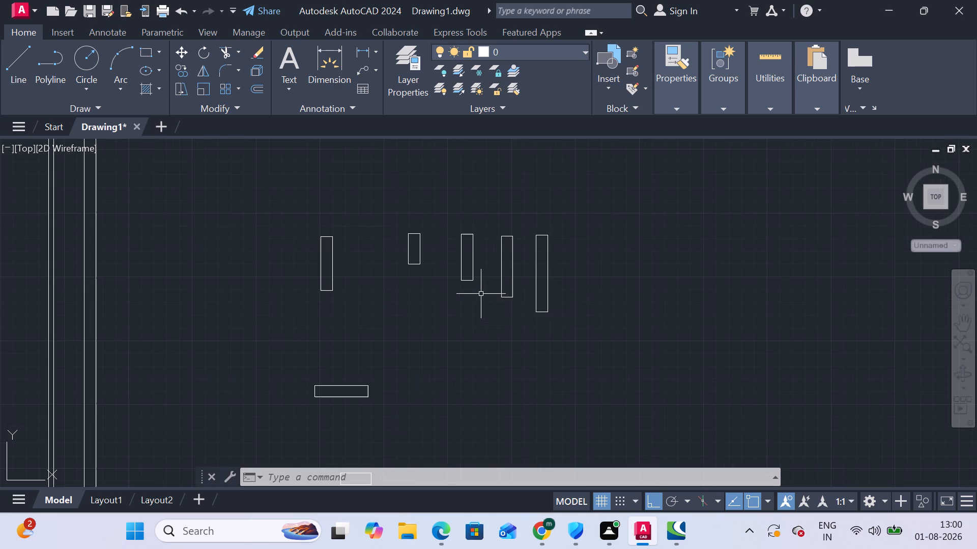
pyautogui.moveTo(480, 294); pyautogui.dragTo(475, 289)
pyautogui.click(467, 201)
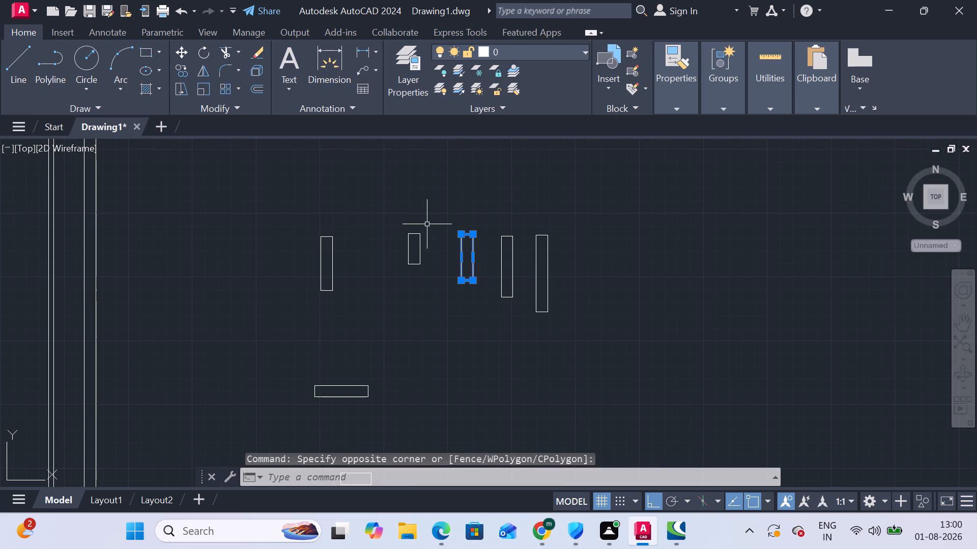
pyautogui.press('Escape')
# Copy the horizontal 3' rectangle into the same room's upper wall, its upper-right corner on the outer wall line above the room's inner upper-right corner.
pyautogui.scroll(-3, 435, 278)
pyautogui.scroll(3, 430, 331)
pyautogui.moveTo(396, 357); pyautogui.dragTo(480, 239, button='middle')
pyautogui.click(479, 258)
pyautogui.click(349, 211)
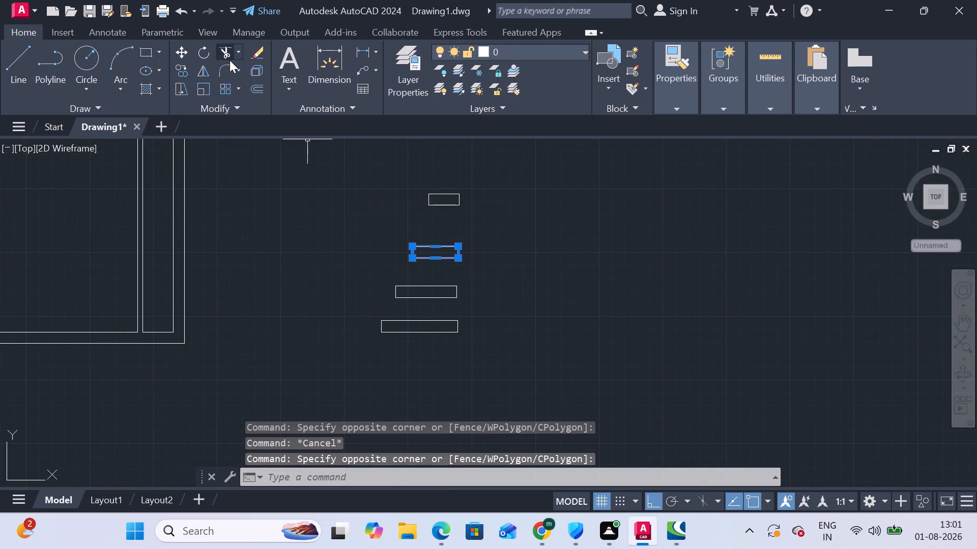
pyautogui.click(181, 68)
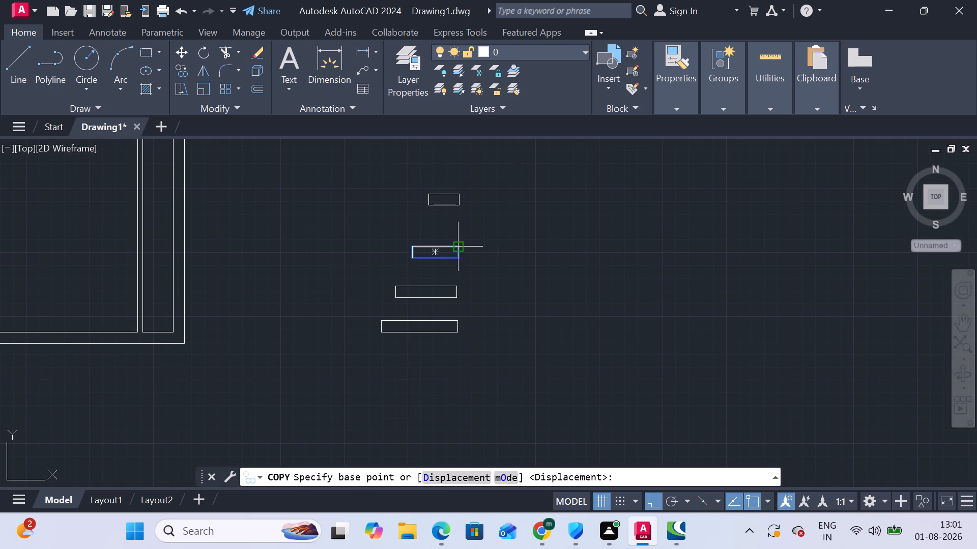
pyautogui.click(460, 246)
pyautogui.scroll(-3, 324, 171)
pyautogui.moveTo(332, 176); pyautogui.dragTo(358, 228, button='middle')
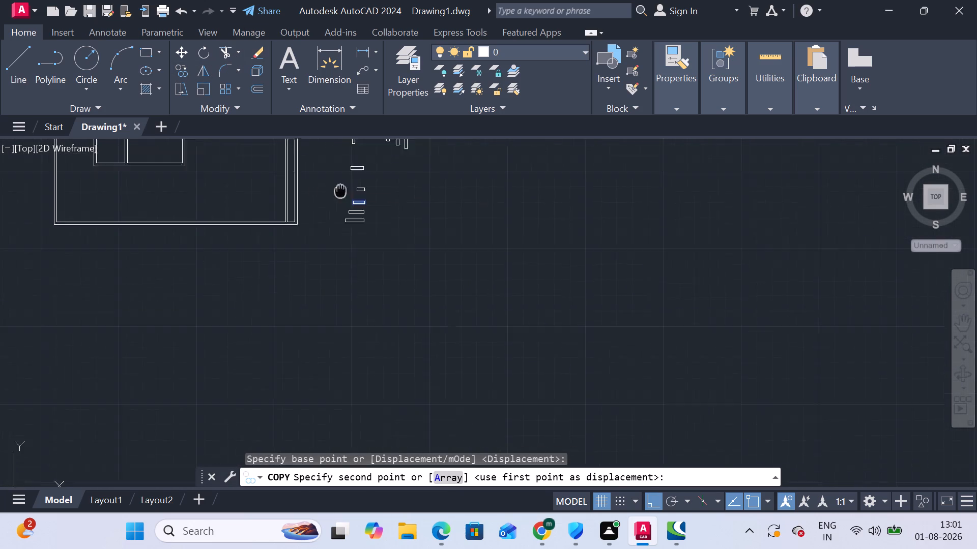
pyautogui.moveTo(358, 228); pyautogui.dragTo(403, 382, button='middle')
pyautogui.scroll(4, 313, 242)
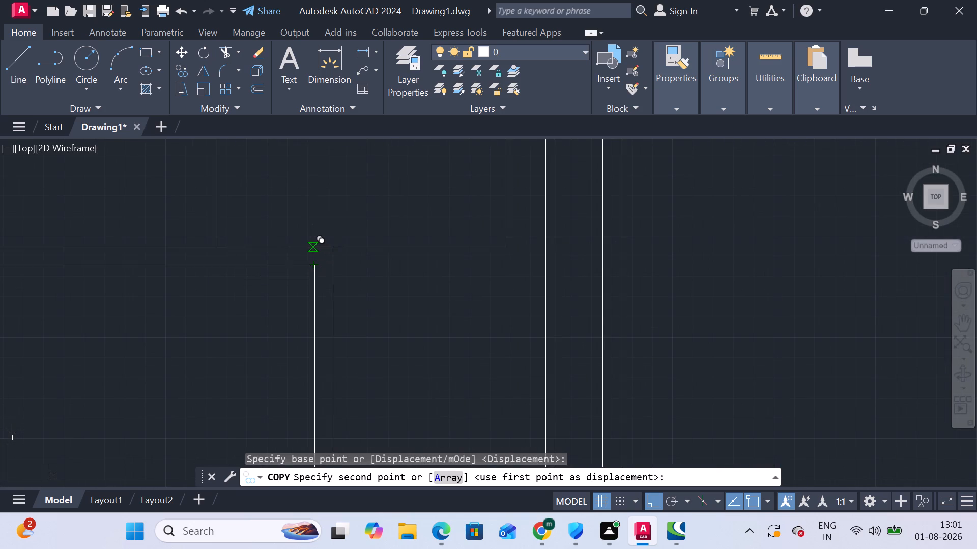
pyautogui.scroll(2, 314, 257)
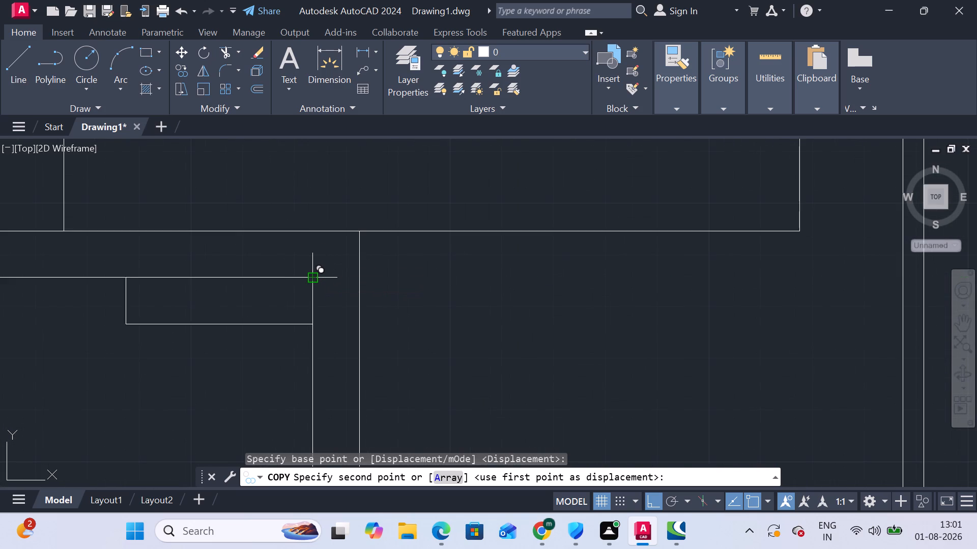
pyautogui.click(313, 232)
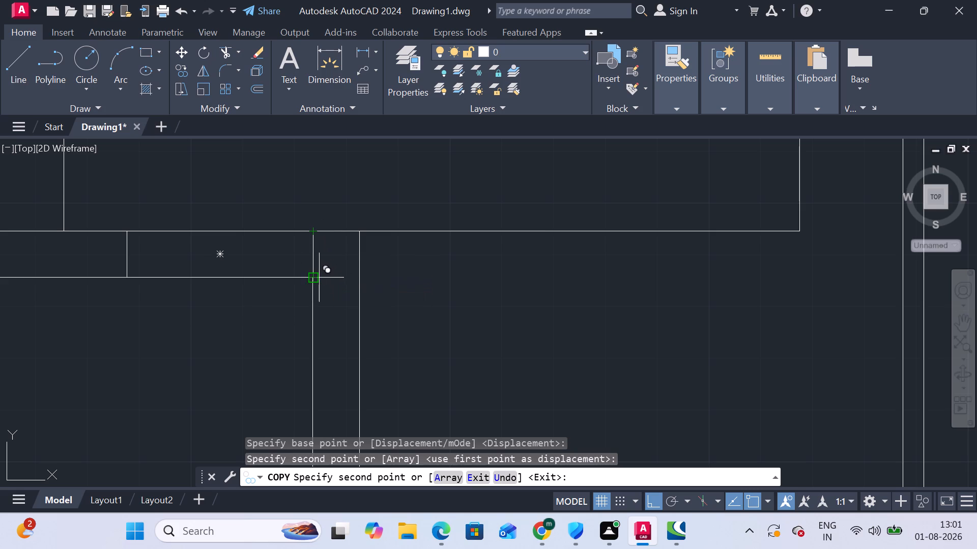
pyautogui.press('Escape')
# Move the copied 3' rectangle slightly left so its lower-right corner meets the room's inner upper-right corner exactly.
pyautogui.scroll(4, 311, 278)
pyautogui.click(333, 246)
pyautogui.click(262, 219)
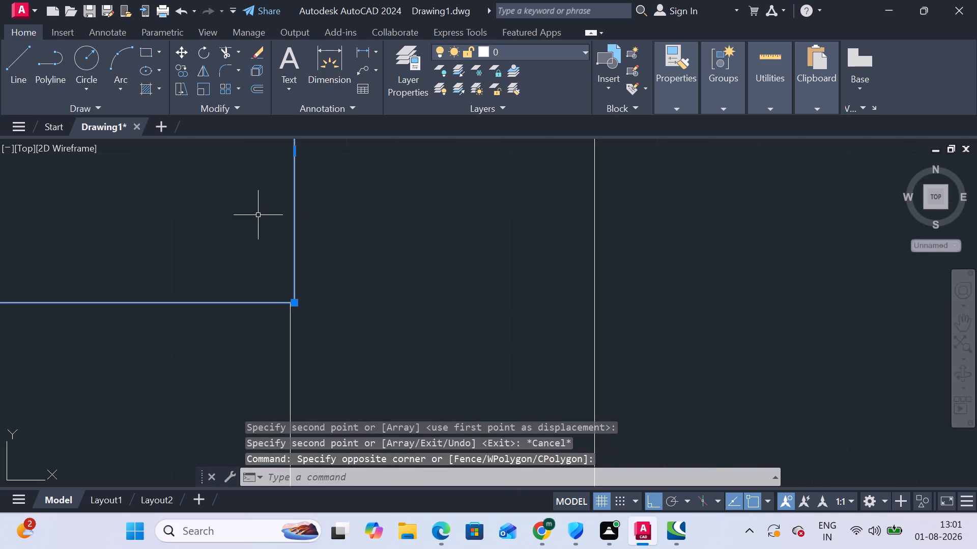
pyautogui.click(178, 54)
pyautogui.click(296, 300)
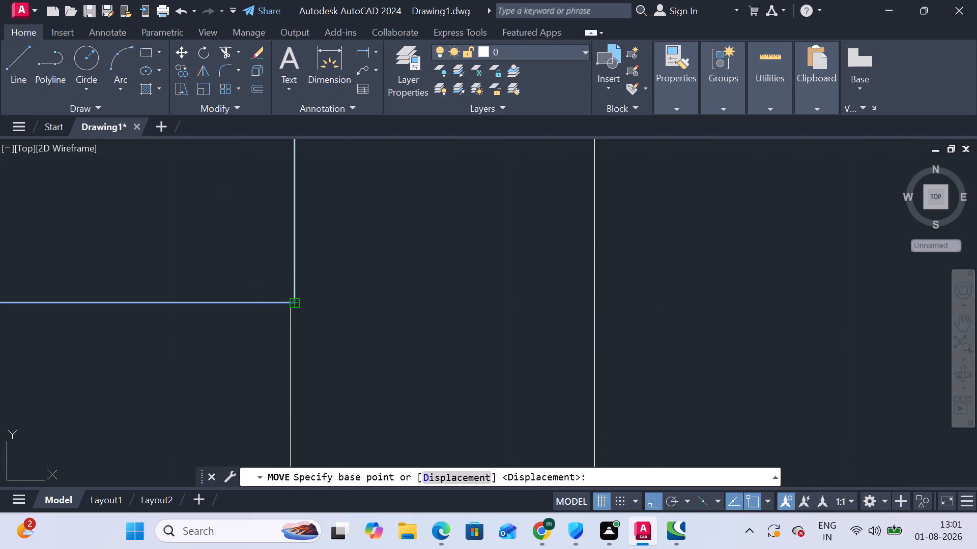
pyautogui.click(285, 302)
pyautogui.scroll(4, 290, 300)
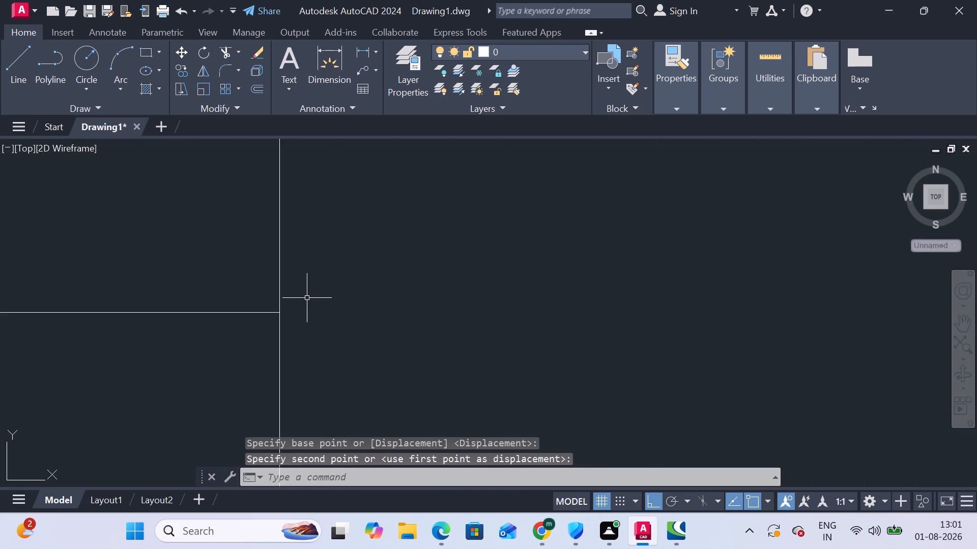
pyautogui.scroll(-3, 307, 298)
pyautogui.press('Escape')
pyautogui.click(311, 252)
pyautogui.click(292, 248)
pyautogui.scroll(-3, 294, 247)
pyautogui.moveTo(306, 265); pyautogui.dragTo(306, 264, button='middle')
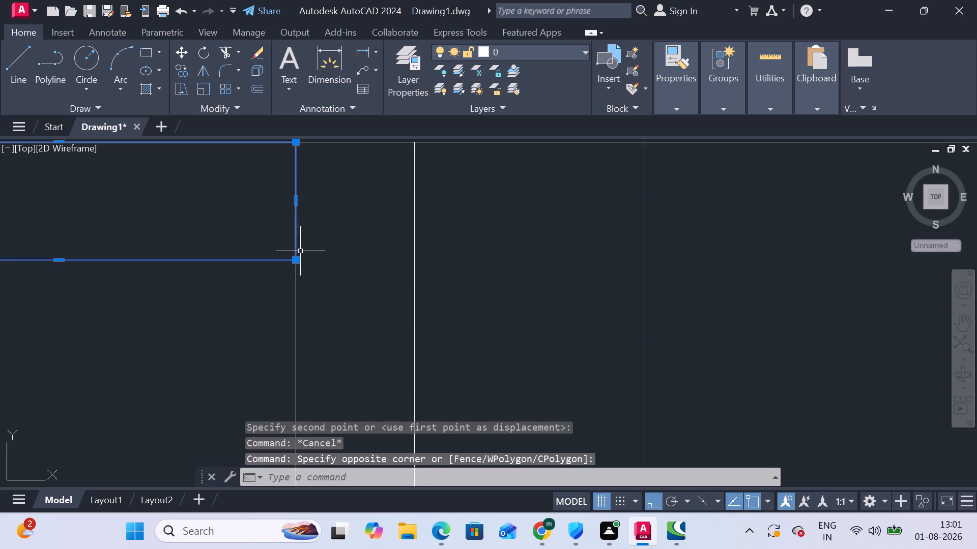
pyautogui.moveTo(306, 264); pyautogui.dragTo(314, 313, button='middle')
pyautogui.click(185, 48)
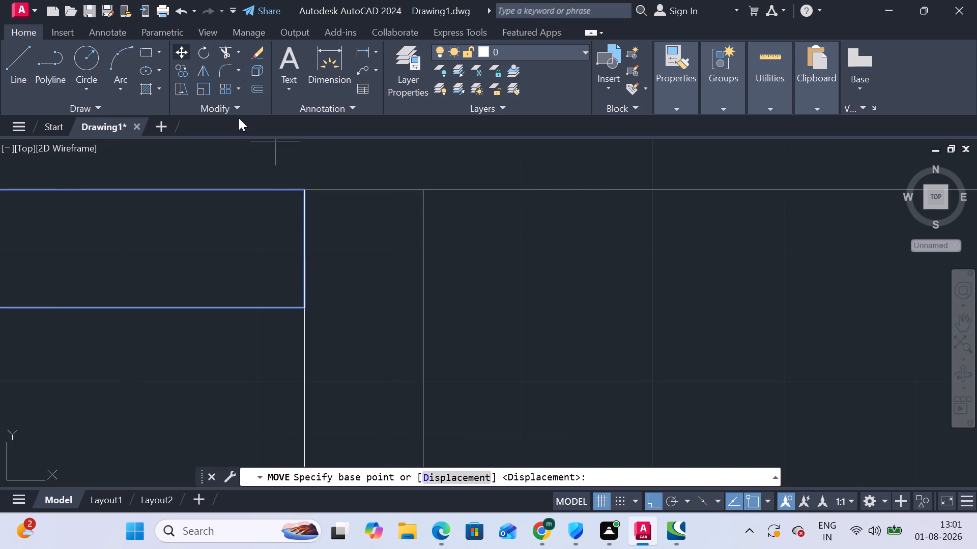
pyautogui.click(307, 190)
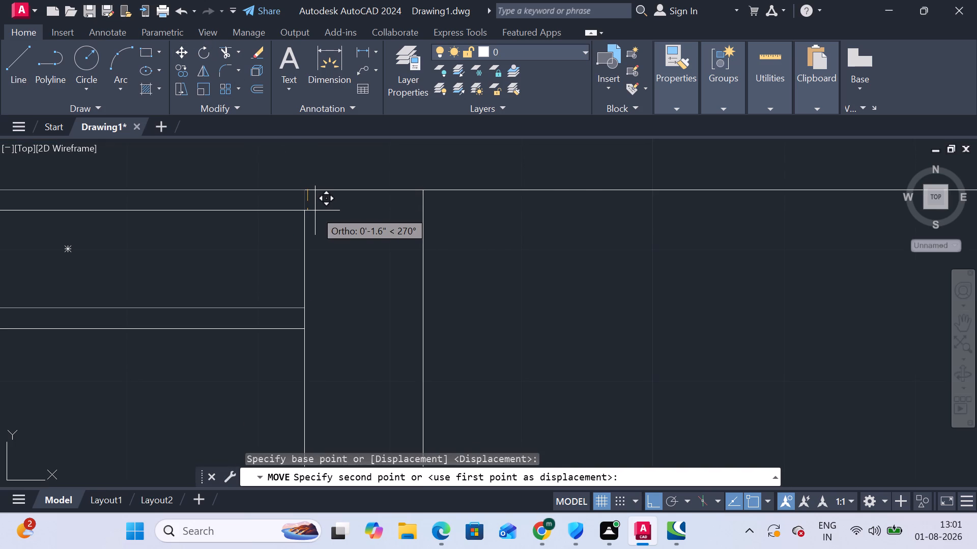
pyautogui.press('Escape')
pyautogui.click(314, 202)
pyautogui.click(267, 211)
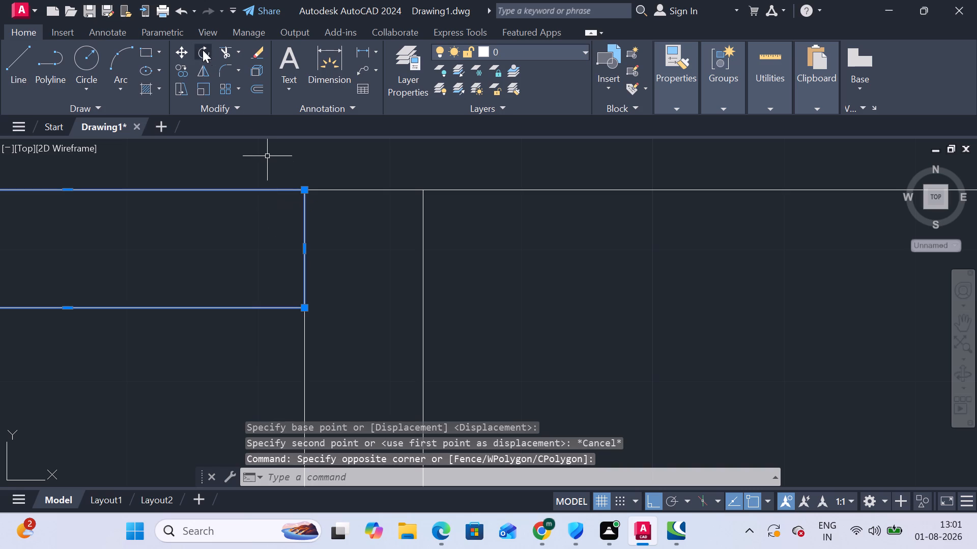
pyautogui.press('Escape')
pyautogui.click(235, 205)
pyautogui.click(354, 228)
# Move the 3' rectangle 4" to the left along the upper wall, away from the room's inner corner.
pyautogui.click(344, 223)
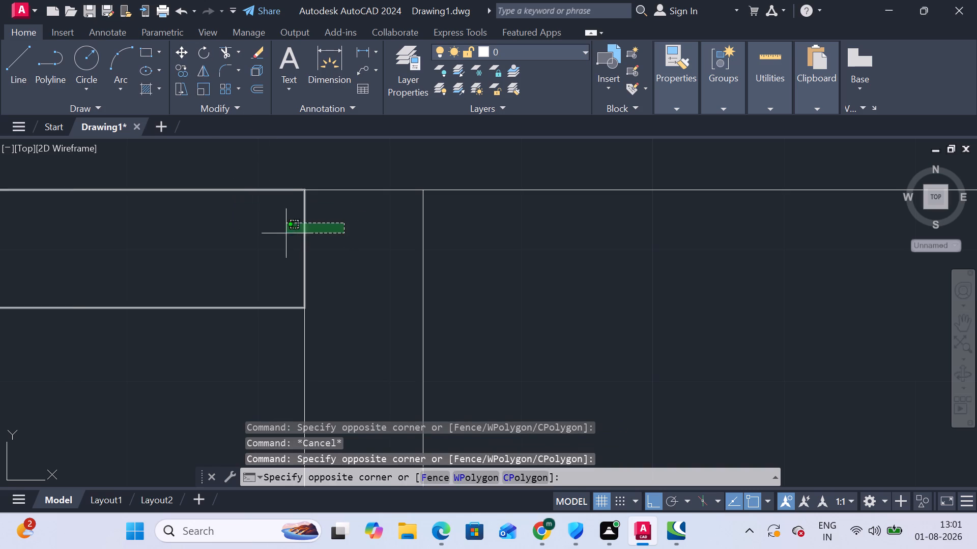
pyautogui.click(284, 233)
pyautogui.click(183, 53)
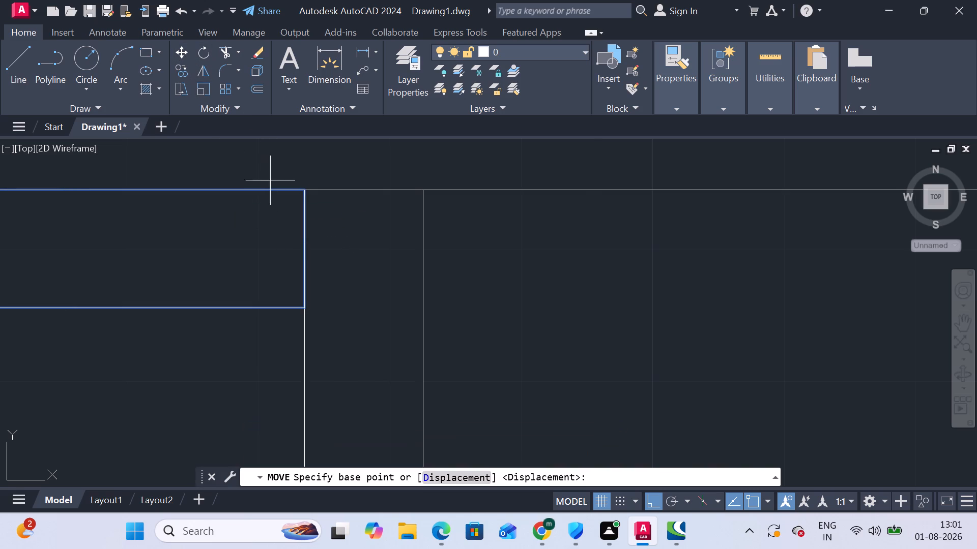
pyautogui.click(304, 193)
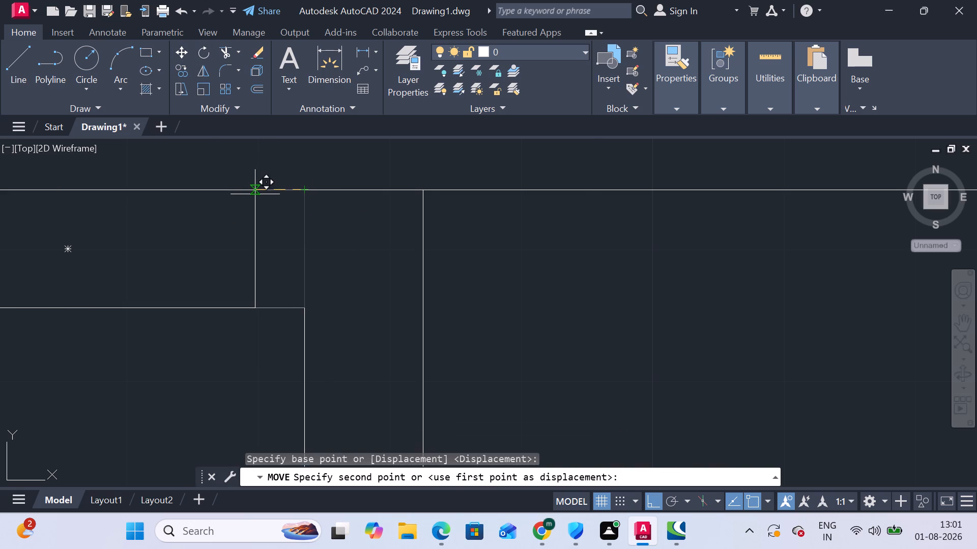
pyautogui.press('3')
pyautogui.press('BackSpace')
pyautogui.write('4"')
pyautogui.press('Return')
# Trim the two wall lines across the 3' rectangle to form an opening in the room's upper wall.
pyautogui.scroll(-3, 298, 279)
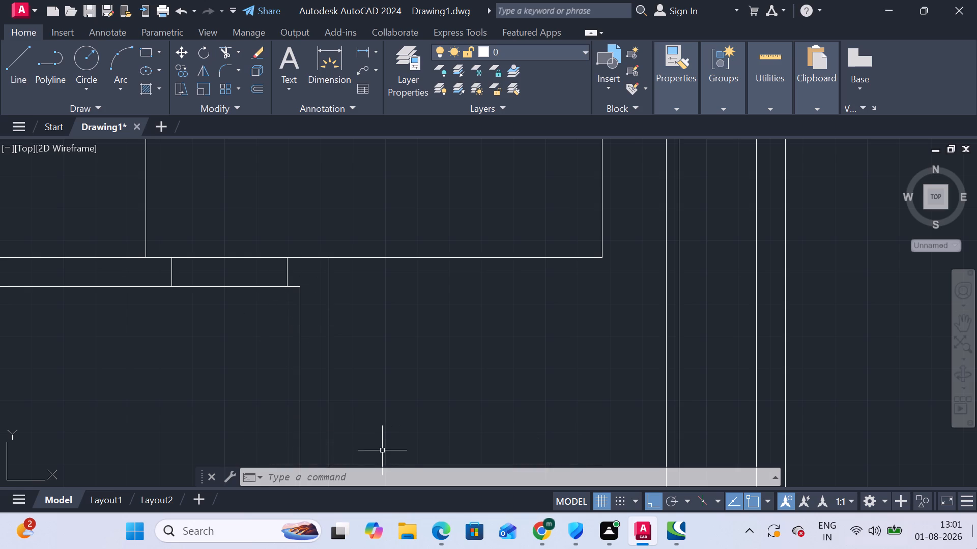
pyautogui.click(221, 51)
pyautogui.click(229, 322)
pyautogui.click(215, 197)
# Draw connected lines from the room's inner upper-left corner, 9" and then 4' right along the upper wall, then straight up across the wall's thickness.
pyautogui.scroll(-1, 223, 233)
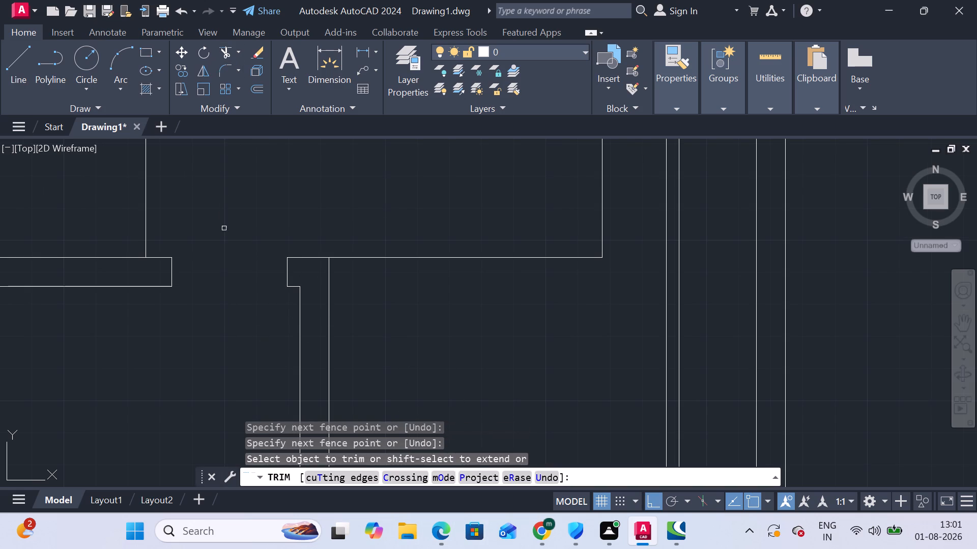
pyautogui.scroll(-1, 223, 233)
pyautogui.moveTo(221, 318); pyautogui.dragTo(238, 211, button='middle')
pyautogui.scroll(-2, 227, 288)
pyautogui.moveTo(193, 268); pyautogui.dragTo(220, 294, button='middle')
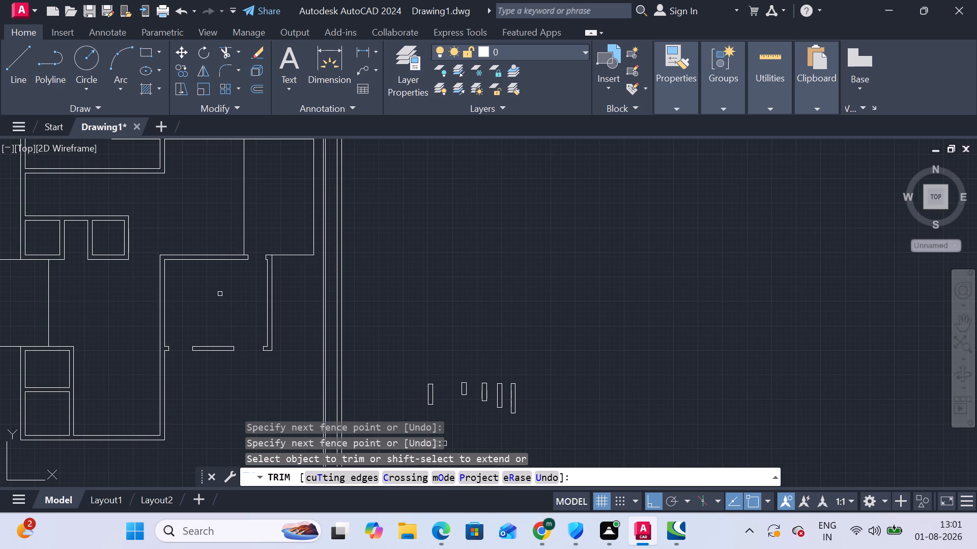
pyautogui.scroll(3, 191, 280)
pyautogui.moveTo(188, 279); pyautogui.dragTo(217, 311, button='middle')
pyautogui.scroll(-1, 210, 298)
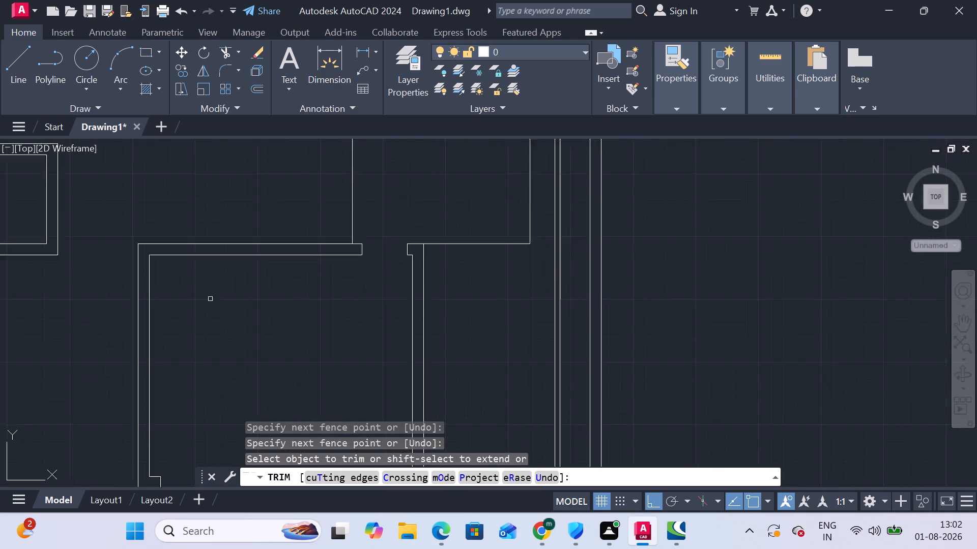
pyautogui.scroll(-1, 210, 299)
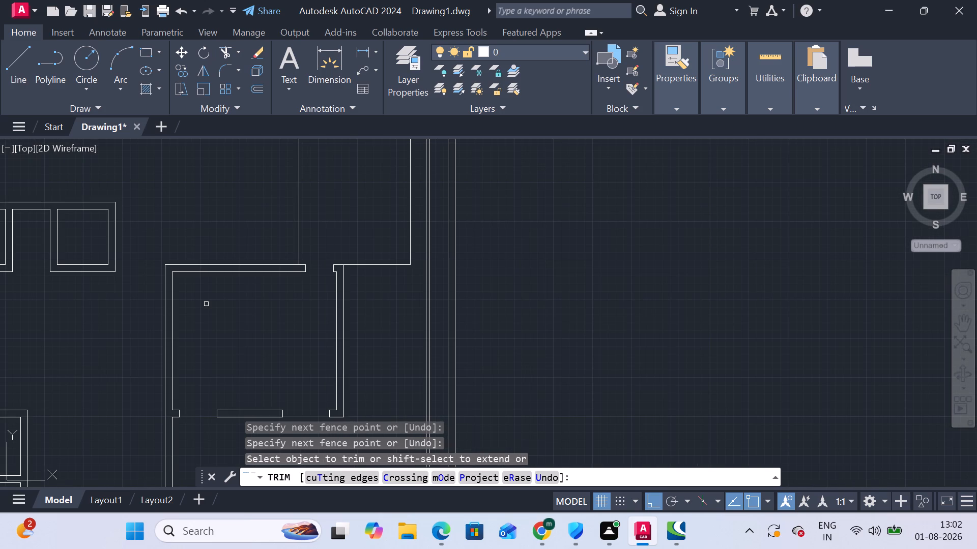
pyautogui.click(0, 52)
pyautogui.click(11, 62)
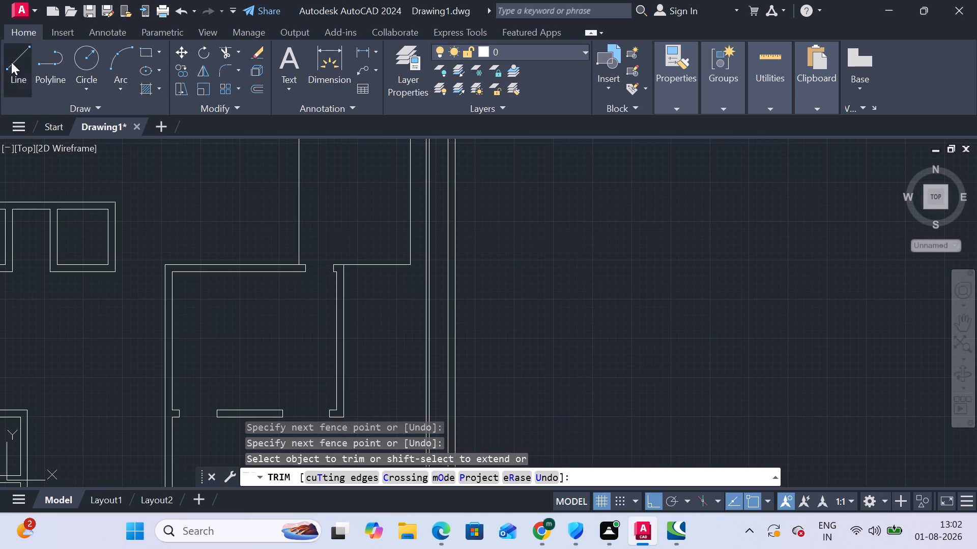
pyautogui.scroll(2, 171, 278)
pyautogui.click(173, 264)
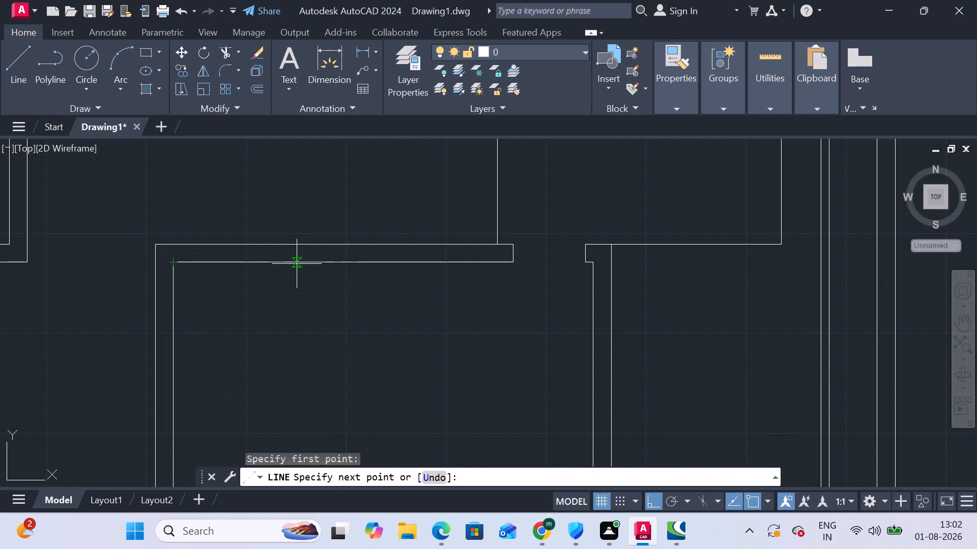
pyautogui.write('9"')
pyautogui.press('Return')
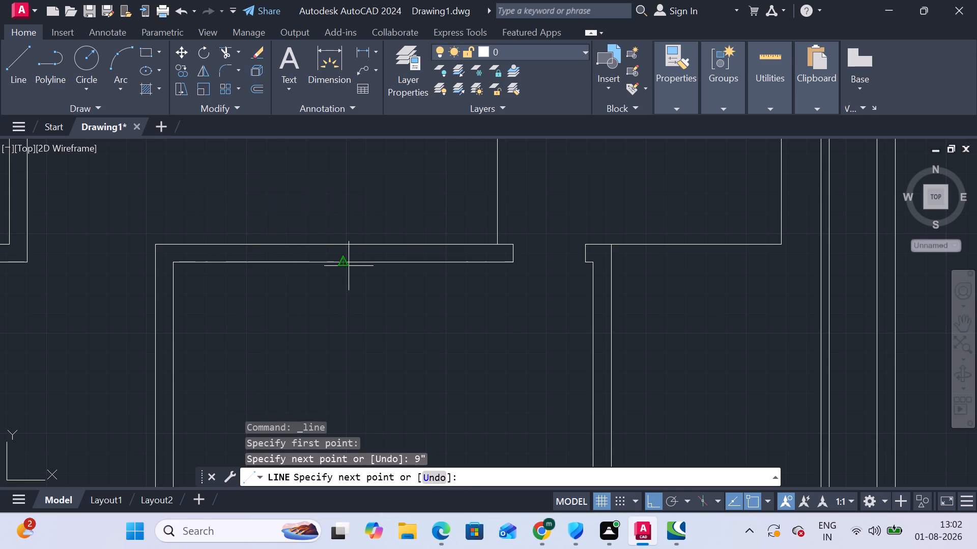
pyautogui.write("4'")
pyautogui.press('Return')
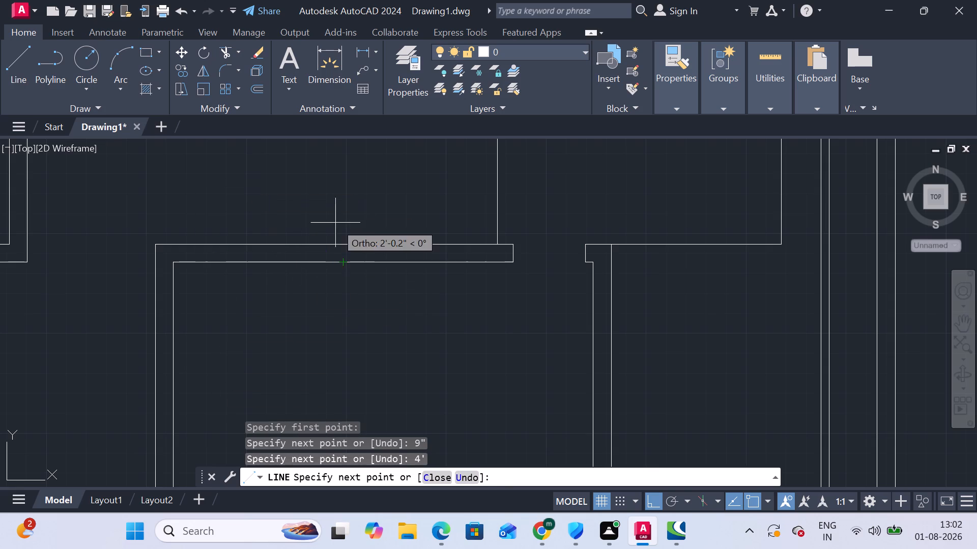
pyautogui.click(286, 244)
pyautogui.press('Escape')
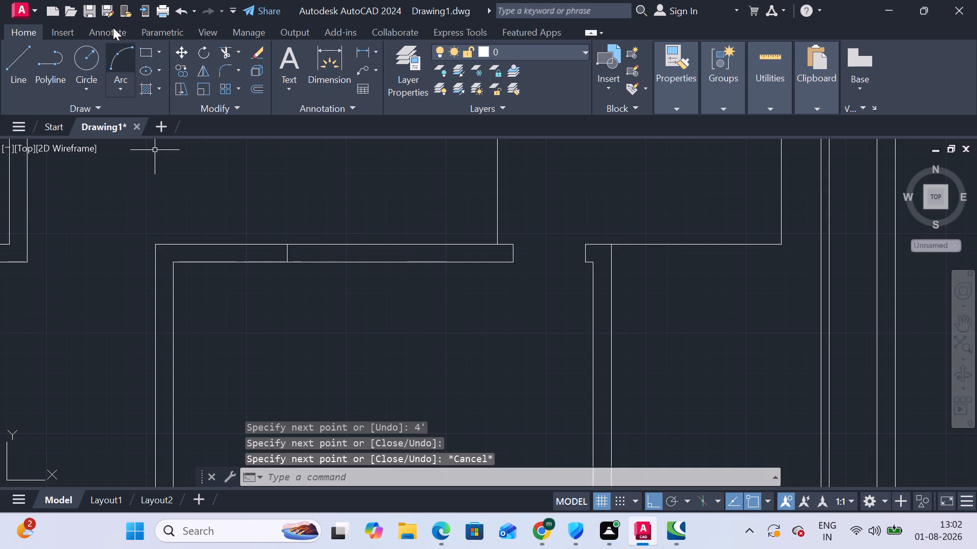
# Trim the upper wall lines between the room's left wall and the new cross line, including the leftover short stub, to form an opening.
pyautogui.click(221, 52)
pyautogui.click(193, 294)
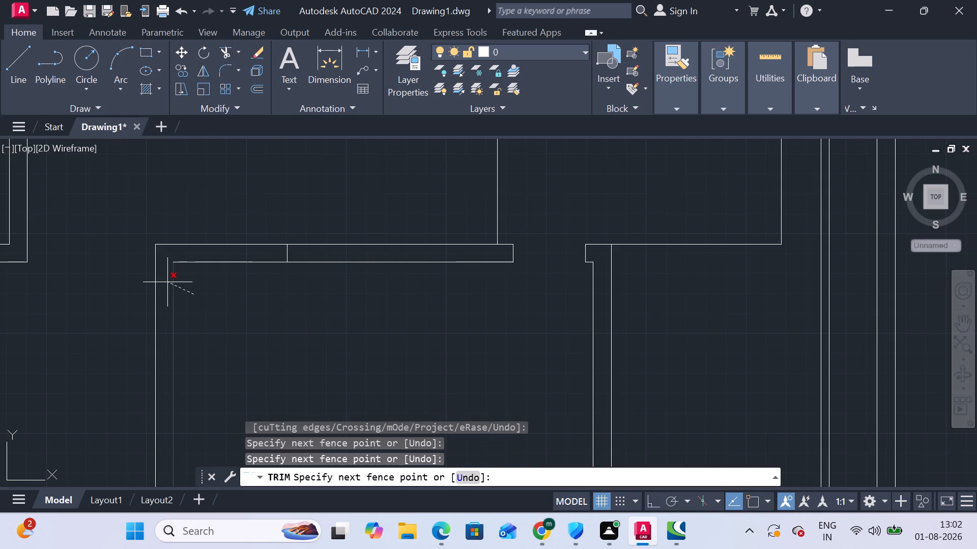
pyautogui.keyDown('shift'); pyautogui.click(170, 281); pyautogui.keyUp('shift')
pyautogui.click(203, 266)
pyautogui.click(204, 219)
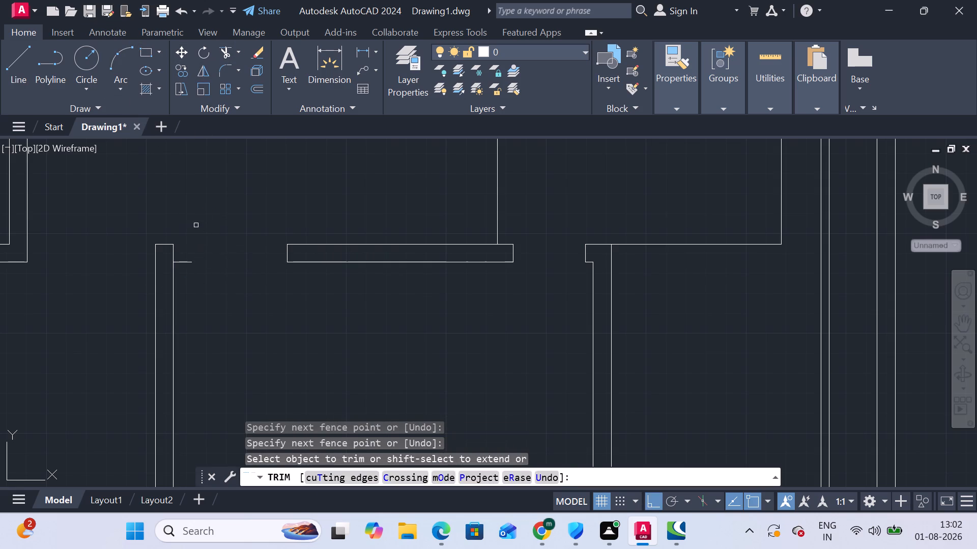
pyautogui.click(182, 257)
pyautogui.click(183, 262)
pyautogui.click(188, 262)
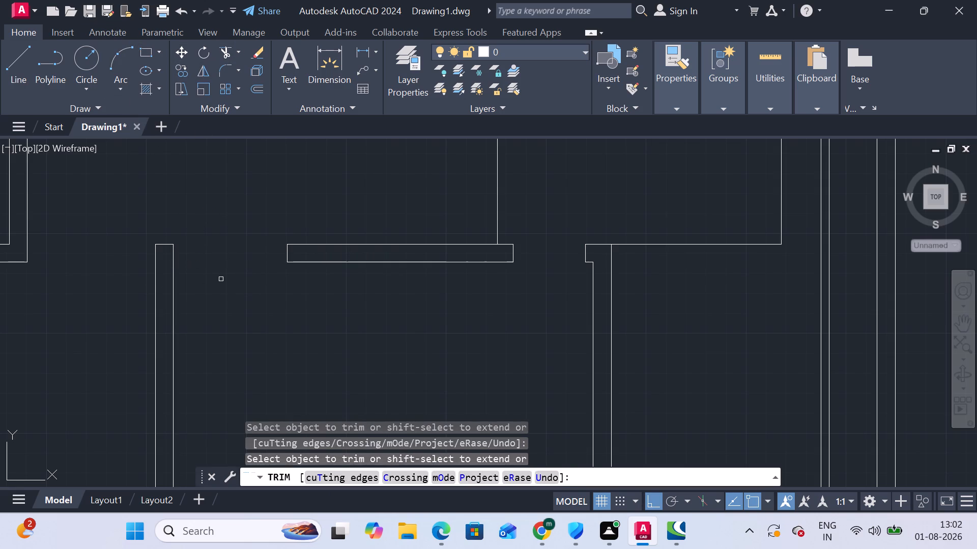
pyautogui.scroll(-2, 225, 278)
pyautogui.press('Escape')
# Look over the surrounding rooms and the lower part of the plan for the next walls that need openings.
pyautogui.moveTo(231, 232); pyautogui.dragTo(234, 281, button='middle')
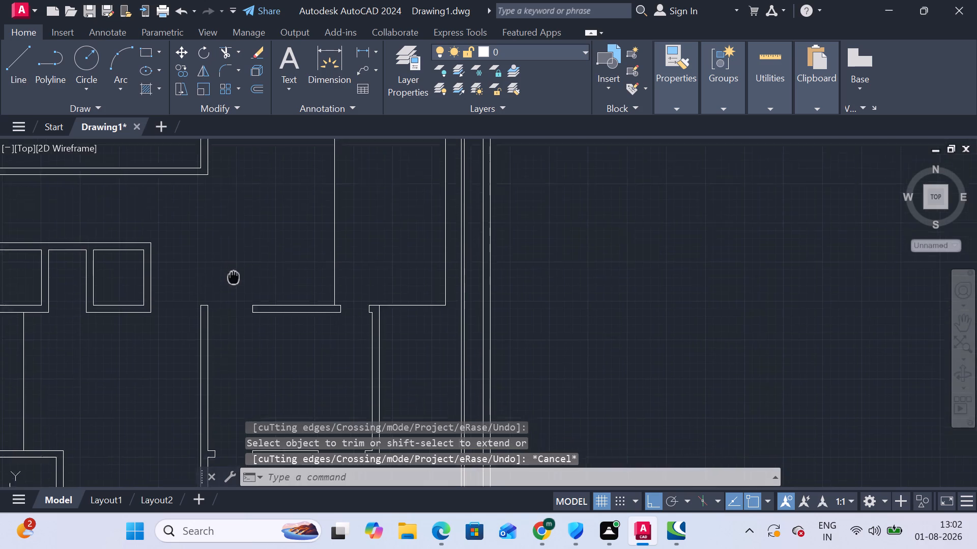
pyautogui.moveTo(234, 281); pyautogui.dragTo(240, 296, button='middle')
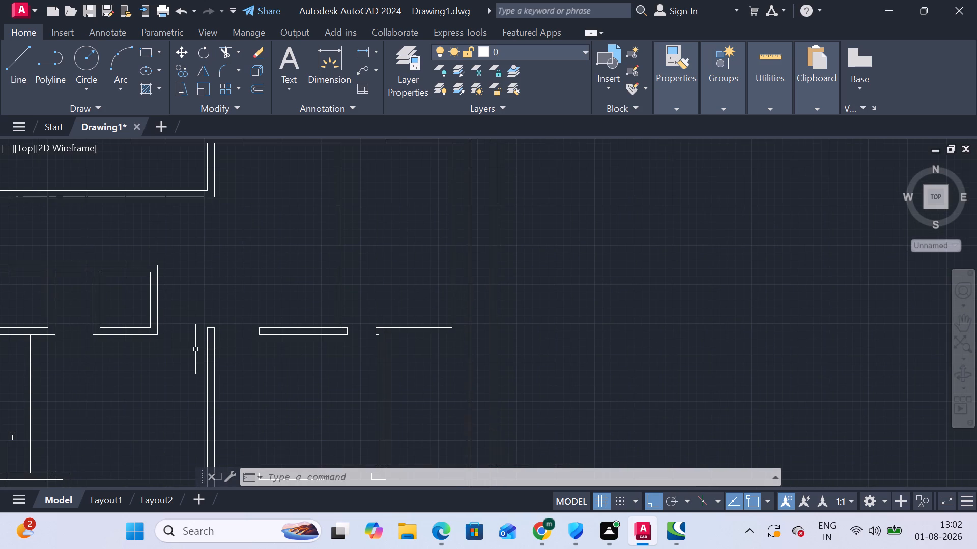
pyautogui.scroll(-1, 290, 384)
pyautogui.moveTo(293, 395); pyautogui.dragTo(195, 334, button='middle')
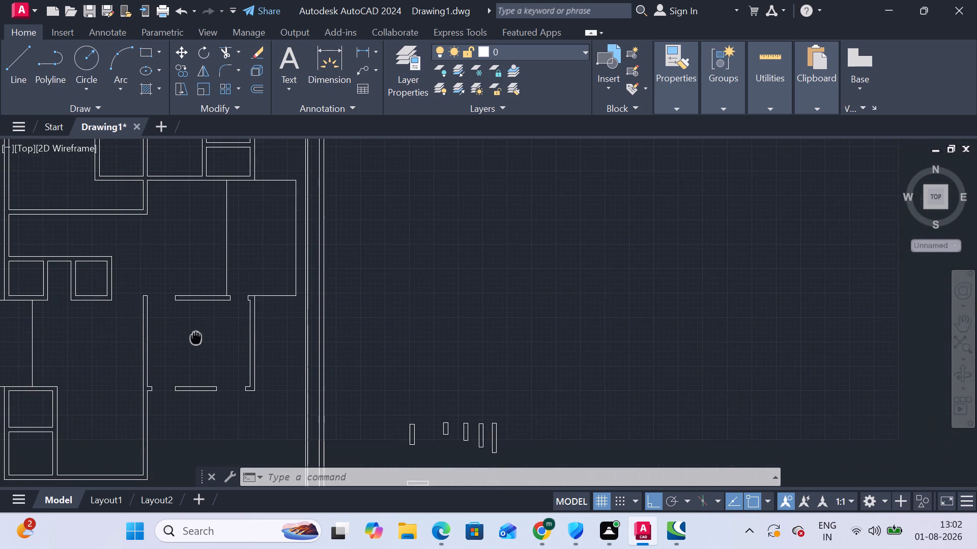
pyautogui.moveTo(195, 334); pyautogui.dragTo(202, 337, button='middle')
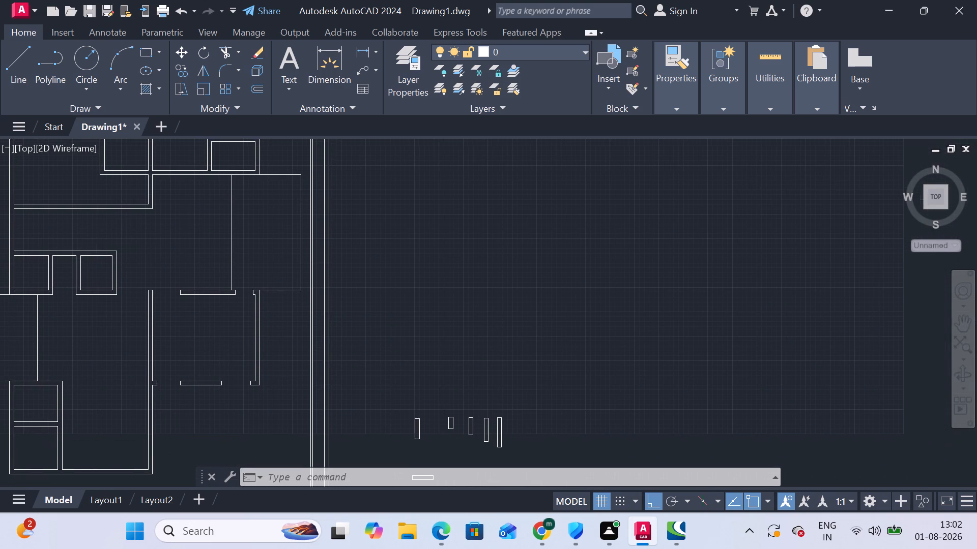
pyautogui.moveTo(204, 240); pyautogui.dragTo(217, 383, button='middle')
pyautogui.moveTo(217, 383); pyautogui.dragTo(219, 243, button='middle')
pyautogui.moveTo(213, 425); pyautogui.dragTo(277, 319, button='middle')
pyautogui.moveTo(153, 344); pyautogui.dragTo(192, 327, button='middle')
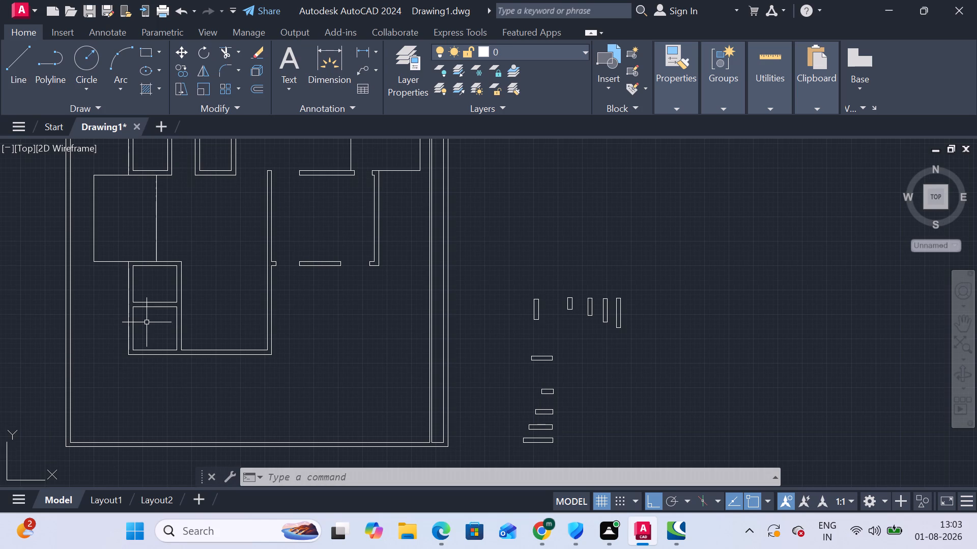
# Draw a horizontal line across the large lower room, starting 3' above its inner lower-right corner and ending at its left wall.
pyautogui.click(19, 59)
pyautogui.scroll(1, 234, 337)
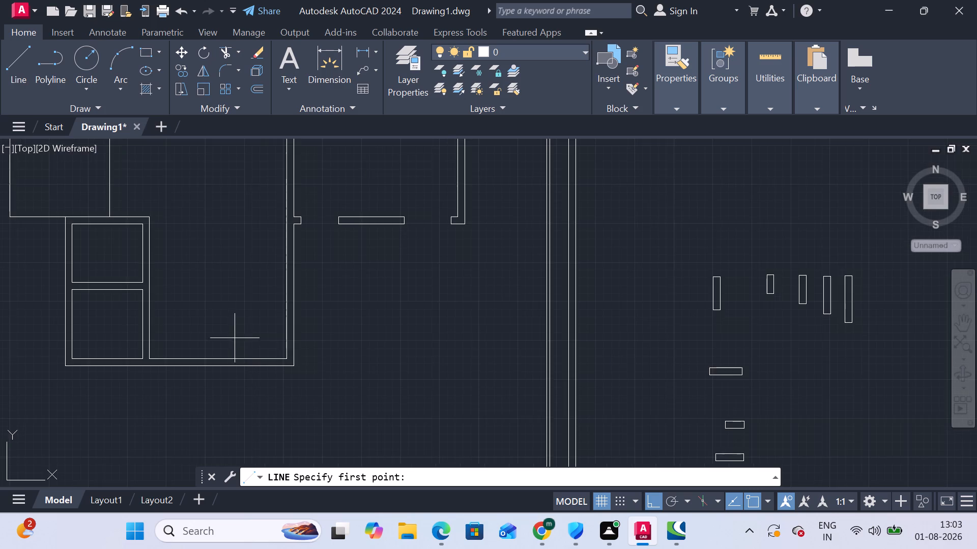
pyautogui.moveTo(261, 348); pyautogui.dragTo(186, 291, button='middle')
pyautogui.scroll(1, 207, 313)
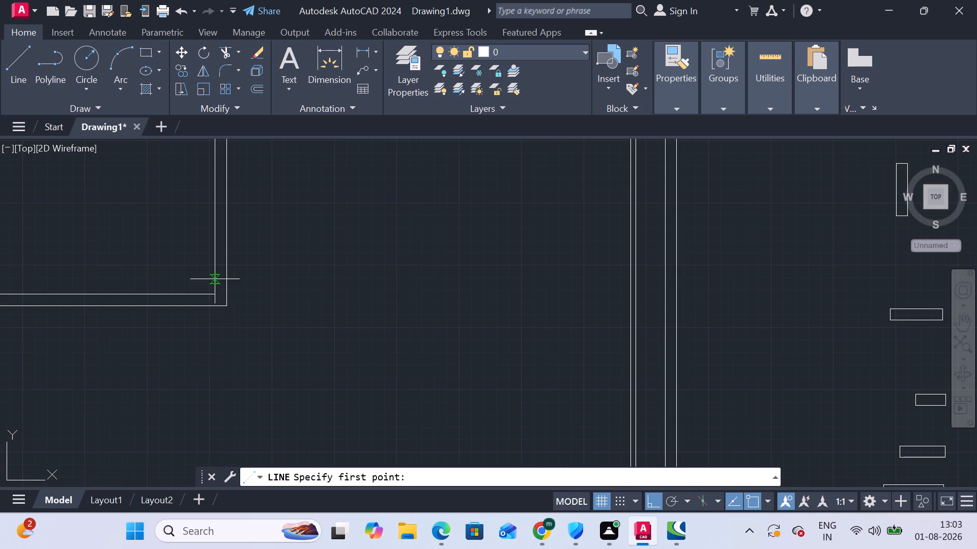
pyautogui.press('t')
pyautogui.press('k')
pyautogui.press('Return')
pyautogui.click(214, 292)
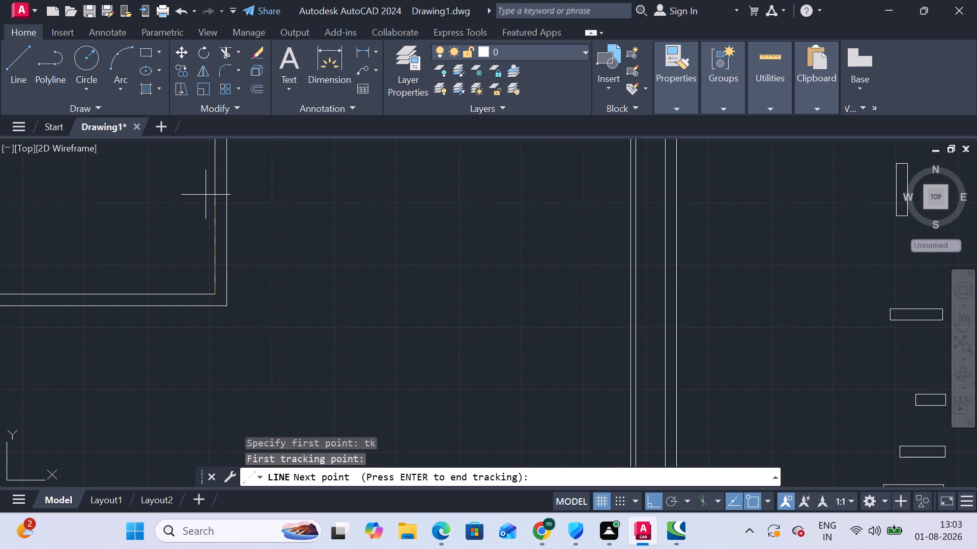
pyautogui.write("3'")
pyautogui.press('Return')
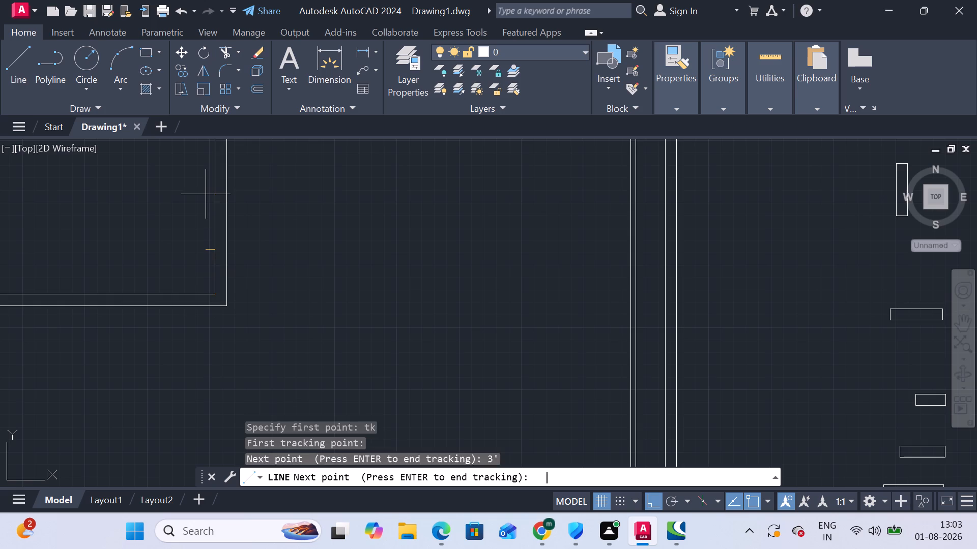
pyautogui.scroll(-3, 151, 207)
pyautogui.scroll(2, 99, 222)
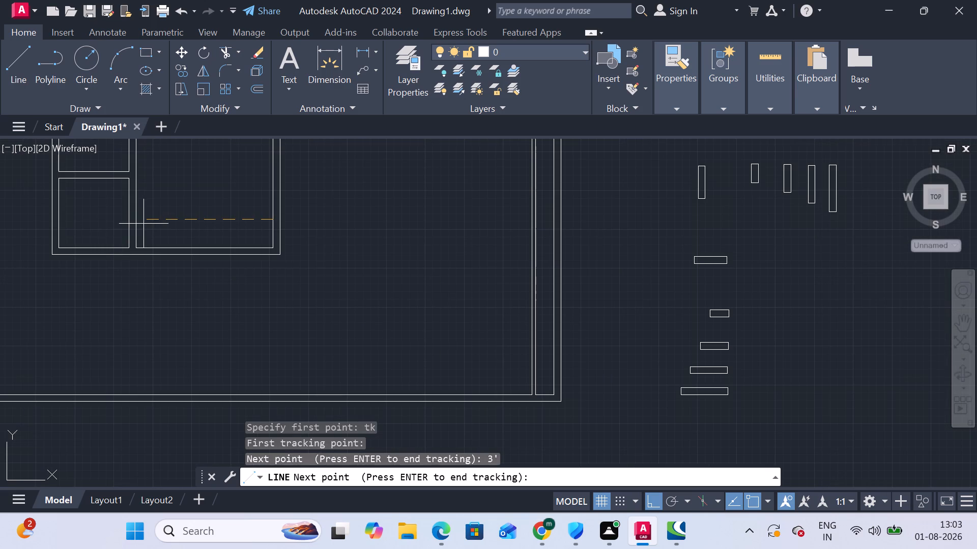
pyautogui.scroll(1, 142, 219)
pyautogui.rightClick(143, 219)
pyautogui.click(134, 218)
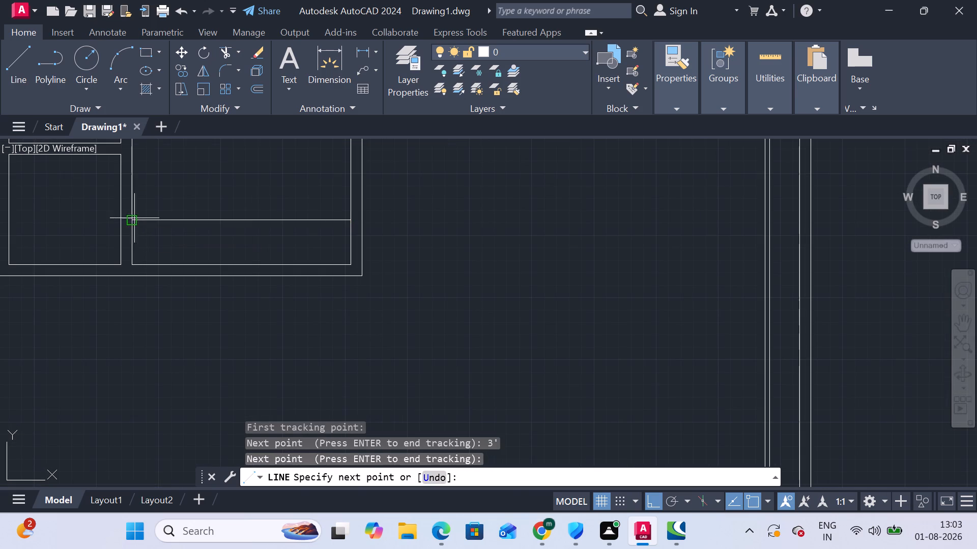
pyautogui.press('space')
# Draw a horizontal line across the adjoining lower small room, aligned with the large room's 3' line, from its right wall to its left wall.
pyautogui.press('space')
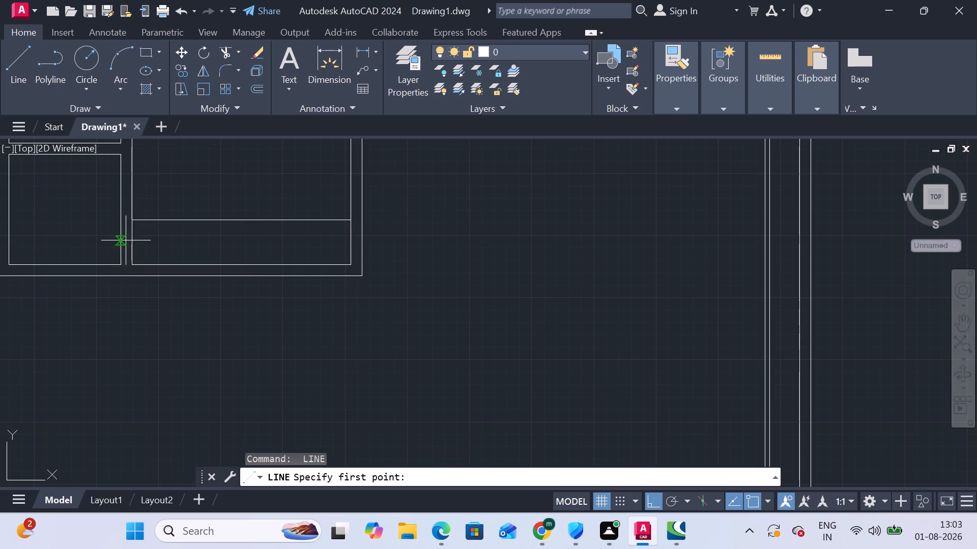
pyautogui.click(118, 220)
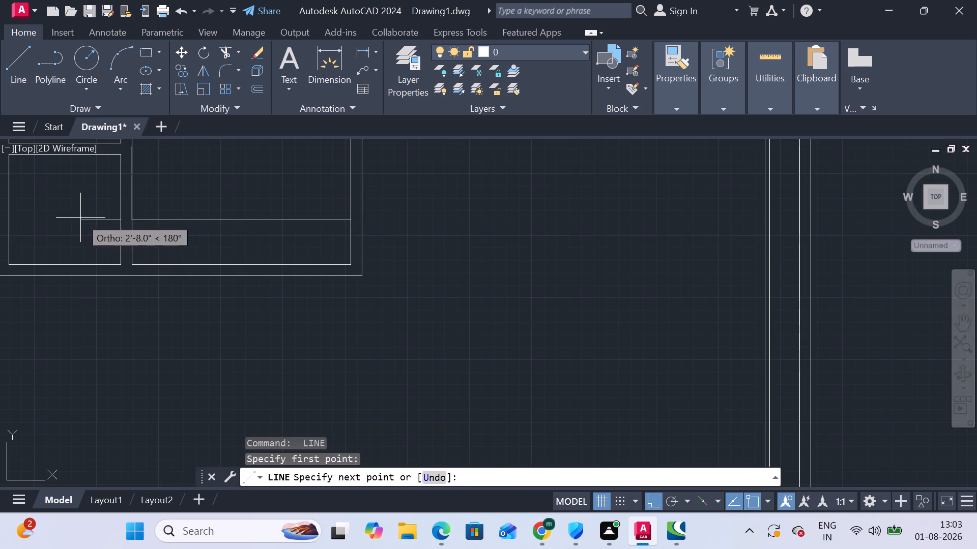
pyautogui.moveTo(80, 218); pyautogui.dragTo(219, 214, button='middle')
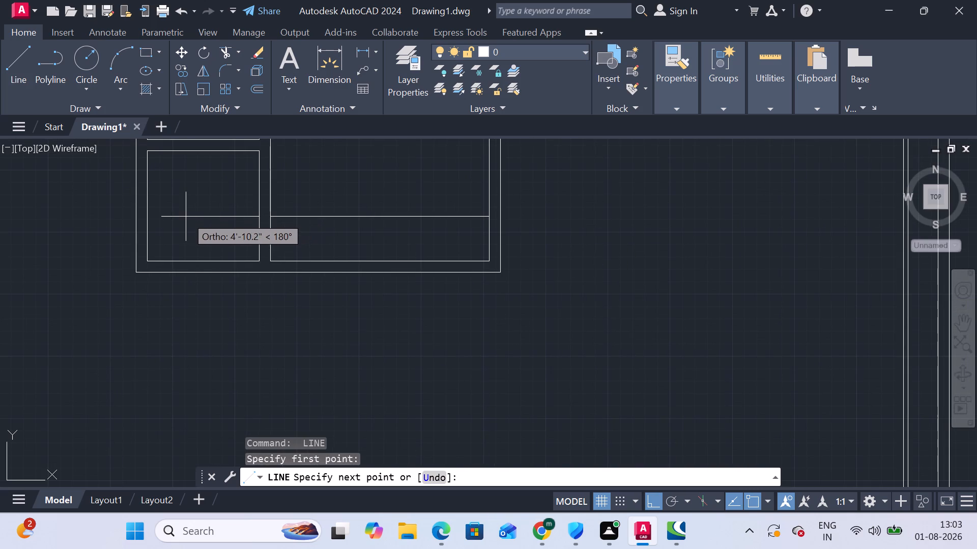
pyautogui.scroll(2, 186, 217)
pyautogui.click(88, 217)
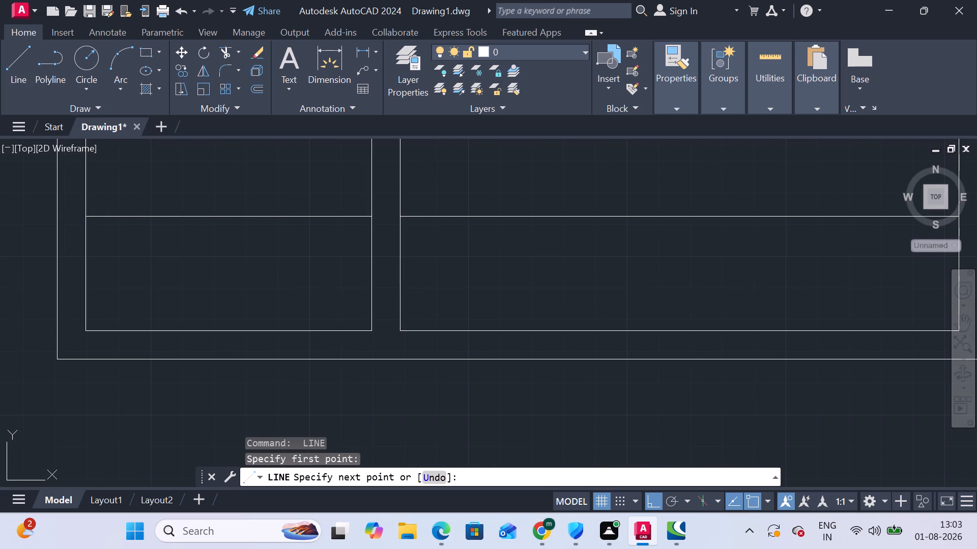
pyautogui.press('Escape')
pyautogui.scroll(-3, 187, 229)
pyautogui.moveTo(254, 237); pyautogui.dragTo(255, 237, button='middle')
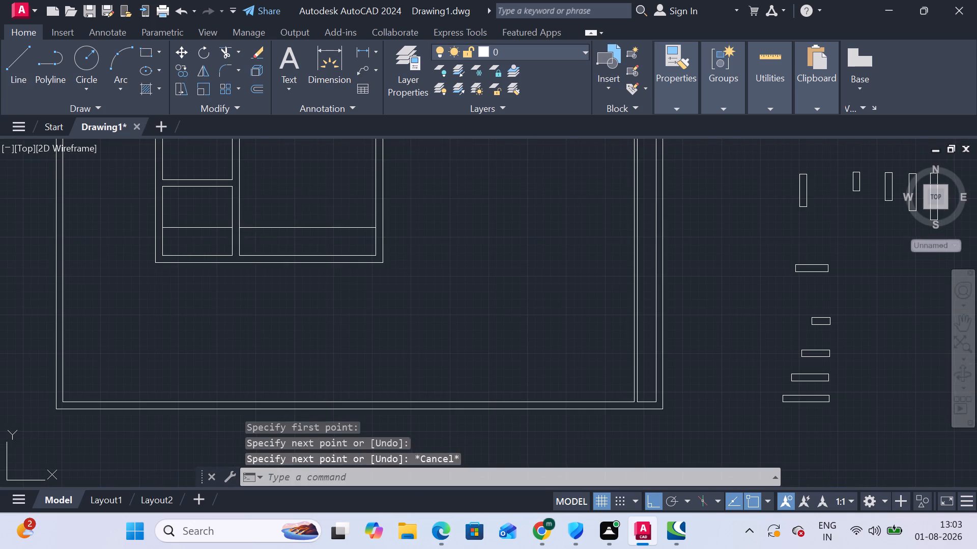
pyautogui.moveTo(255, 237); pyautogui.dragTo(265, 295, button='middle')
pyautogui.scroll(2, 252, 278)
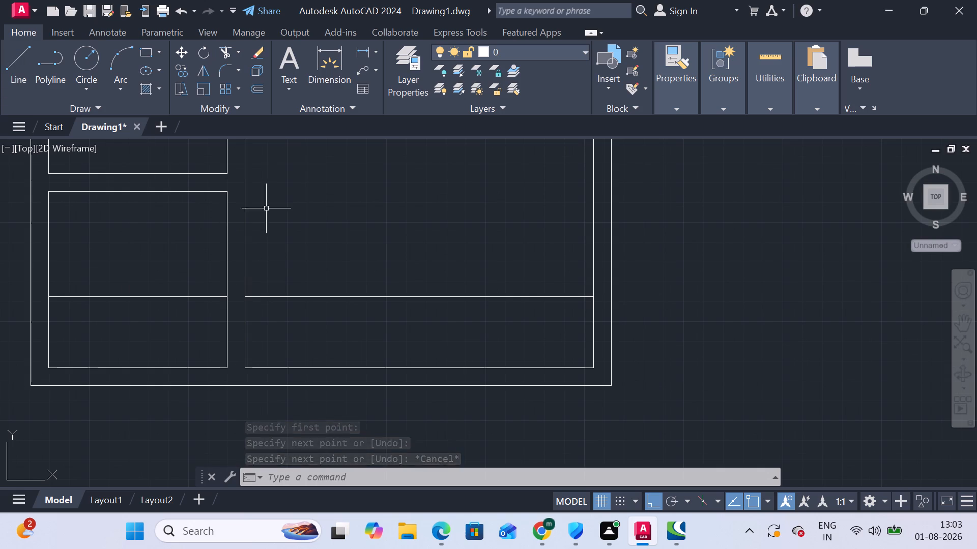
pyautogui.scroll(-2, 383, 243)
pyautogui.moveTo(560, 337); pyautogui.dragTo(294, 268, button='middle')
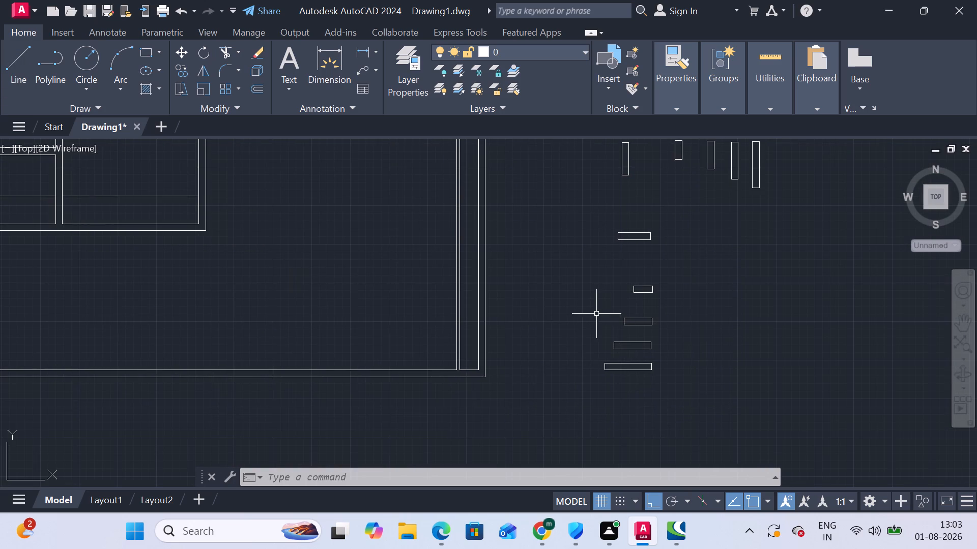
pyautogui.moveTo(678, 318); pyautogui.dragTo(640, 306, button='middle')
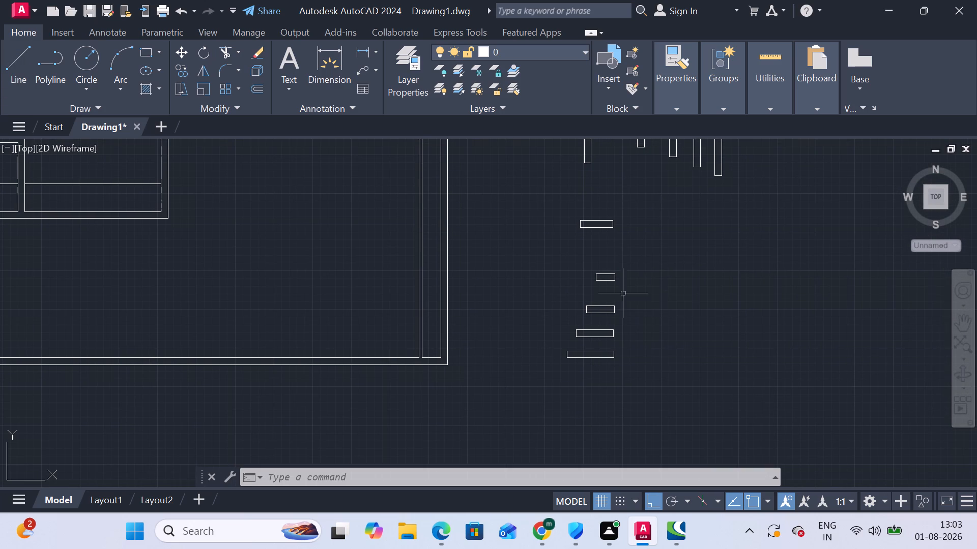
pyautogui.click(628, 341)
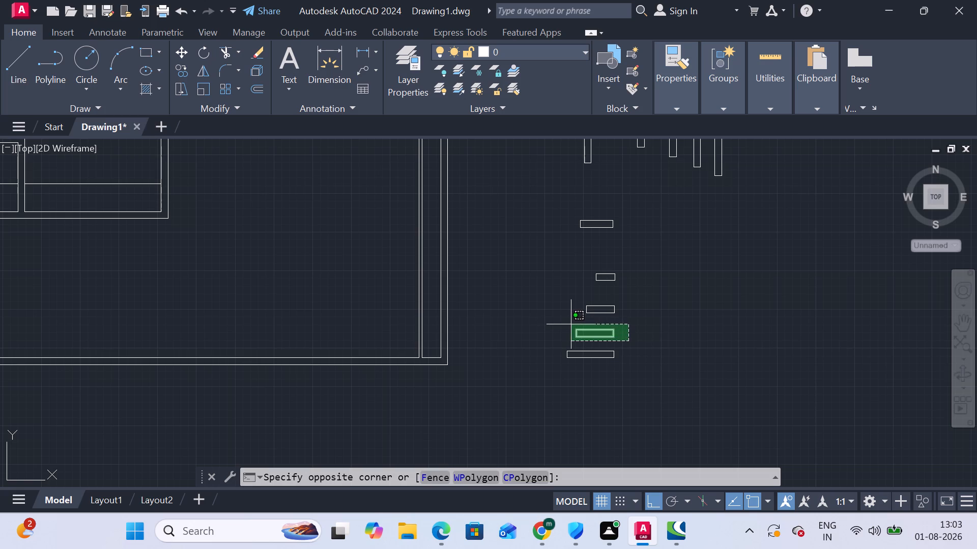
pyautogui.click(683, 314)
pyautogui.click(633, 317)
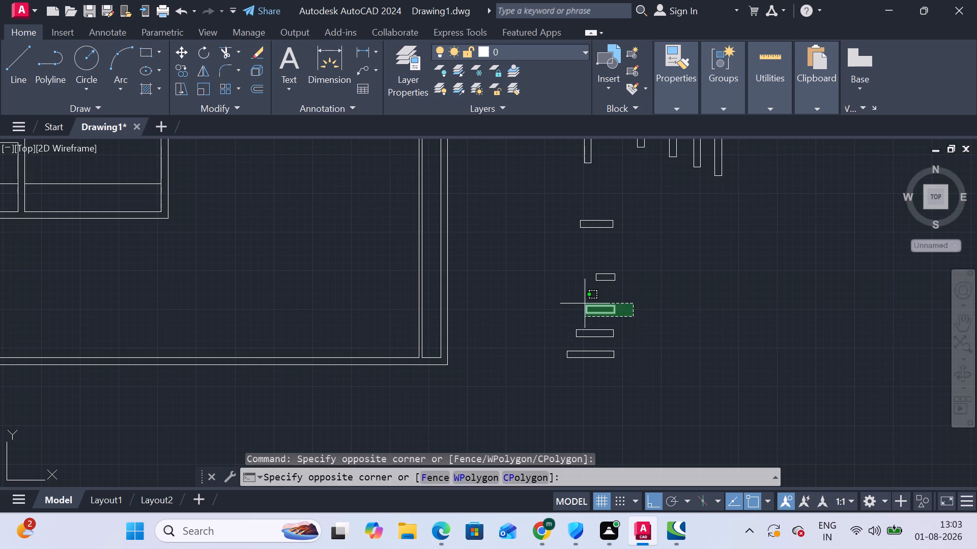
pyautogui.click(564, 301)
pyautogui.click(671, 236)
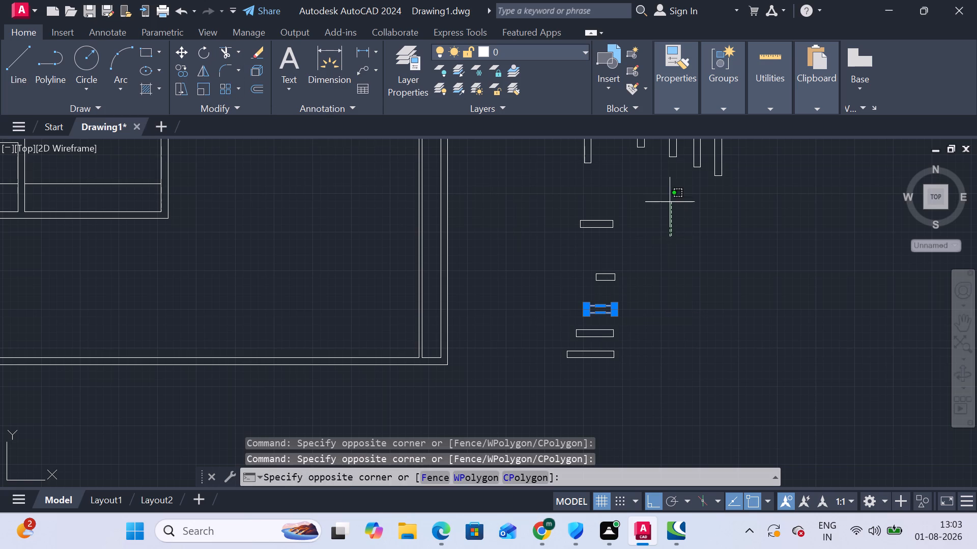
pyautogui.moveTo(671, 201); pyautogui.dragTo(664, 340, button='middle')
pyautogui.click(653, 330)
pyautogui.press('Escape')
# Copy the vertical 3' rectangle into the wall between the lower small room and large room, its lower-right corner at the horizontal line's wall end.
pyautogui.click(650, 314)
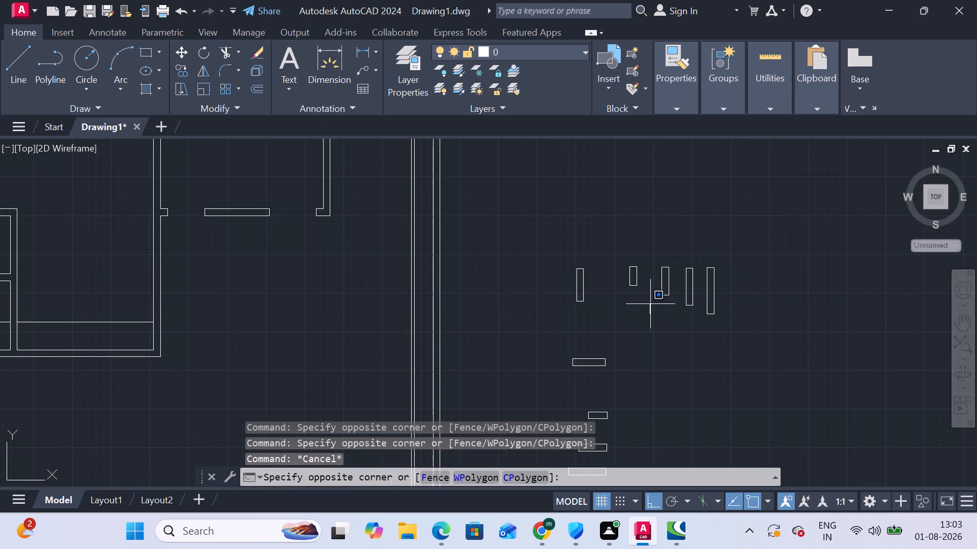
pyautogui.click(668, 245)
pyautogui.click(669, 271)
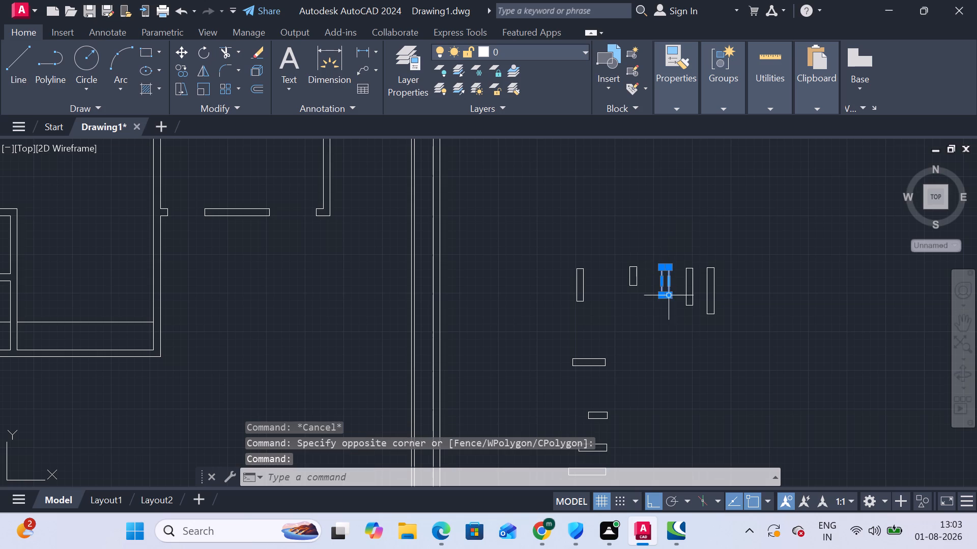
pyautogui.click(183, 67)
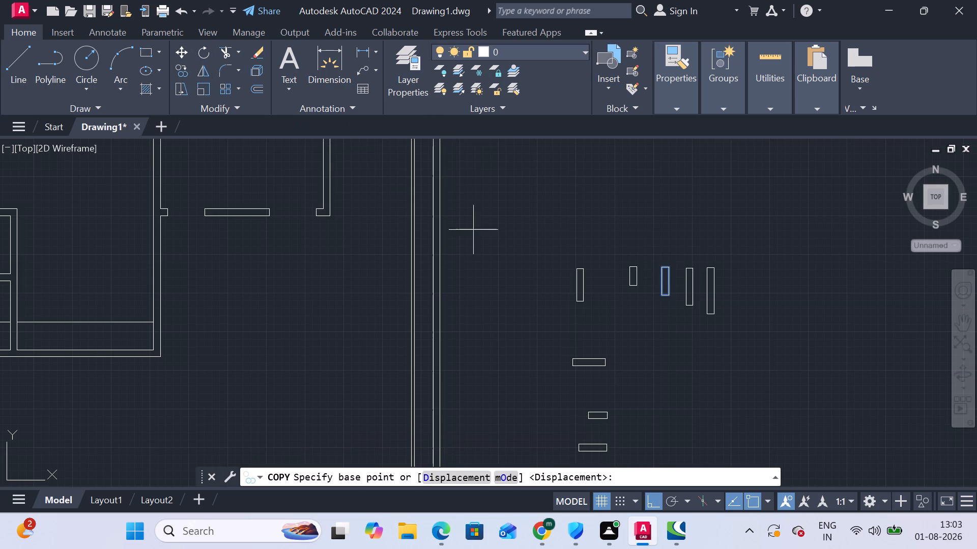
pyautogui.scroll(2, 685, 264)
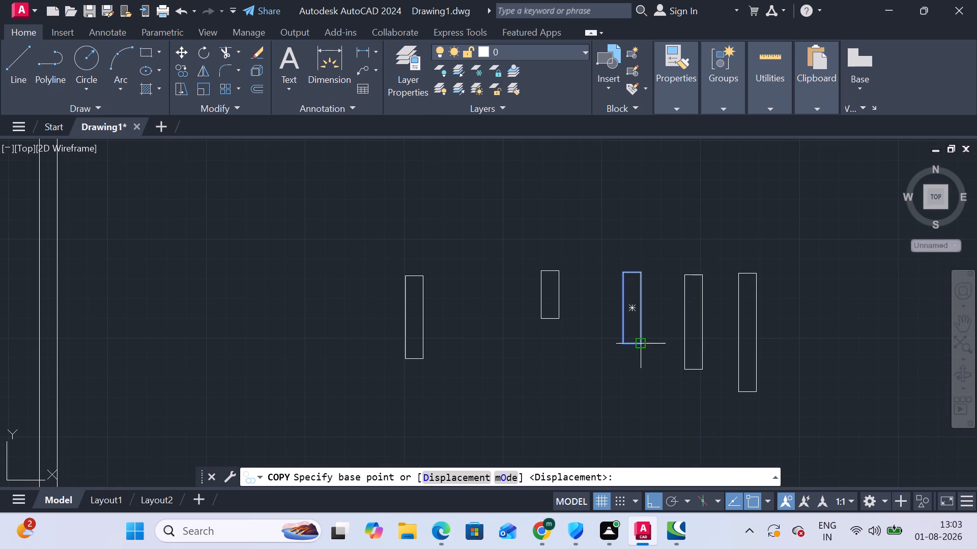
pyautogui.click(643, 348)
pyautogui.scroll(-4, 273, 355)
pyautogui.moveTo(270, 354); pyautogui.dragTo(724, 366, button='middle')
pyautogui.scroll(4, 526, 386)
pyautogui.click(521, 322)
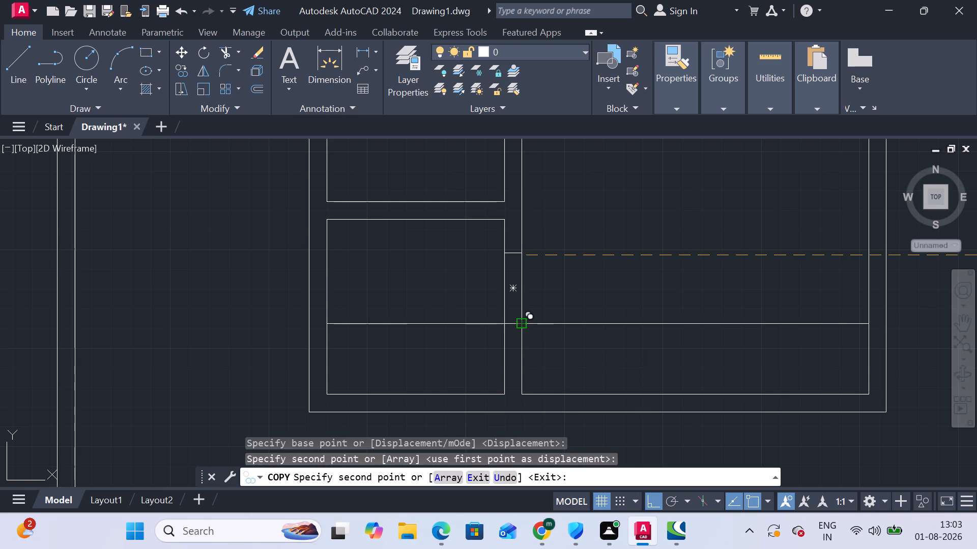
# Place another copy of the vertical 3' rectangle with its lower-right corner at the upper small room's inner lower-right corner.
pyautogui.scroll(-2, 549, 226)
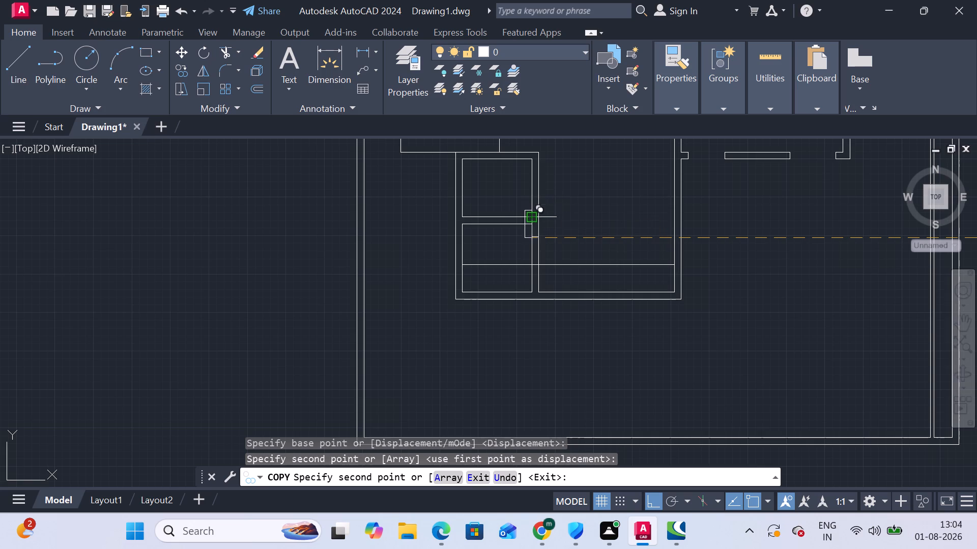
pyautogui.scroll(3, 528, 213)
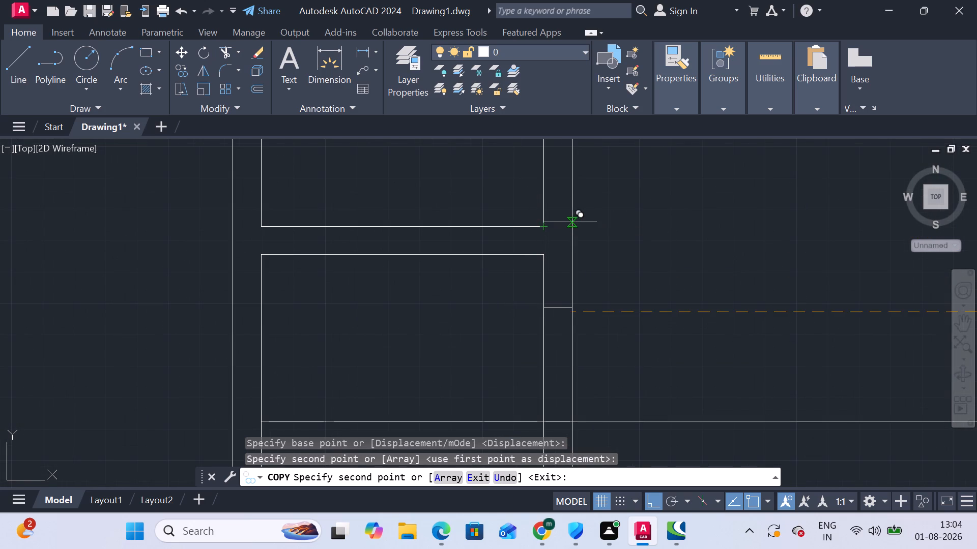
pyautogui.click(542, 226)
pyautogui.scroll(-2, 580, 228)
pyautogui.press('Escape')
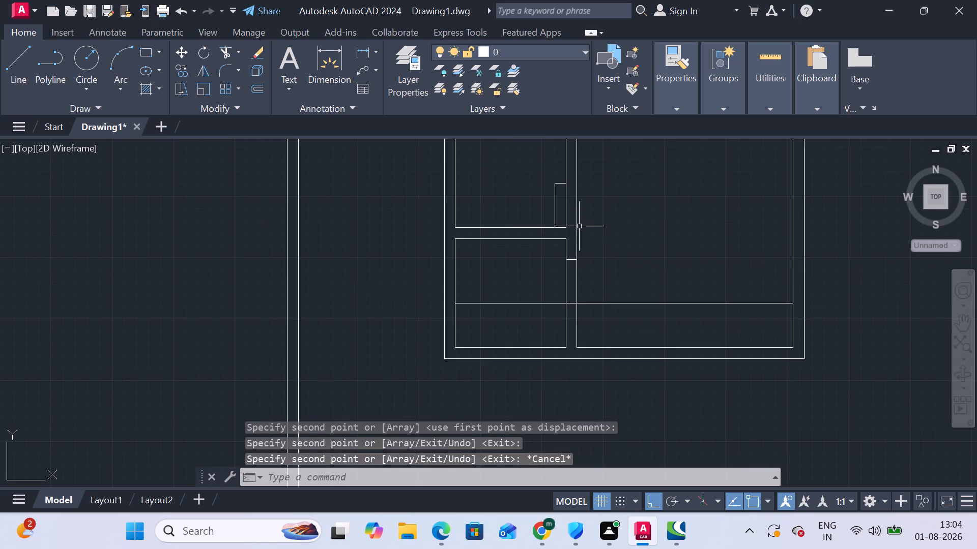
# Move the 3' rectangle at the upper small room's lower-right corner across into the wall beside the large room.
pyautogui.scroll(1, 555, 214)
pyautogui.click(564, 209)
pyautogui.click(544, 198)
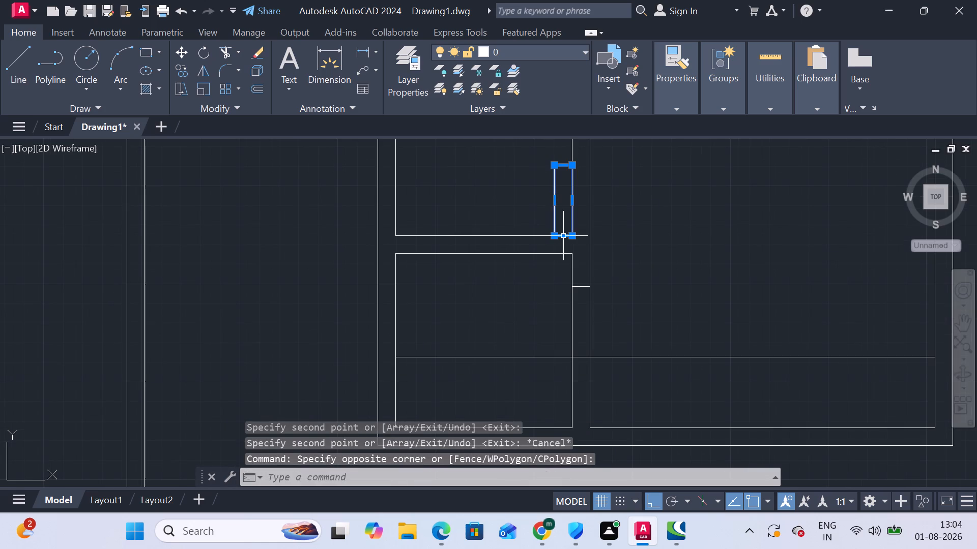
pyautogui.click(183, 68)
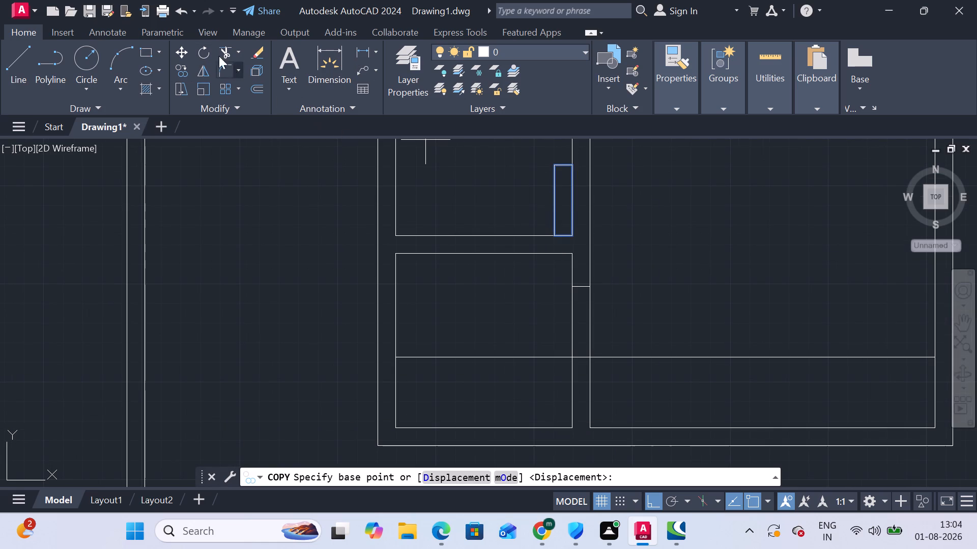
pyautogui.click(179, 52)
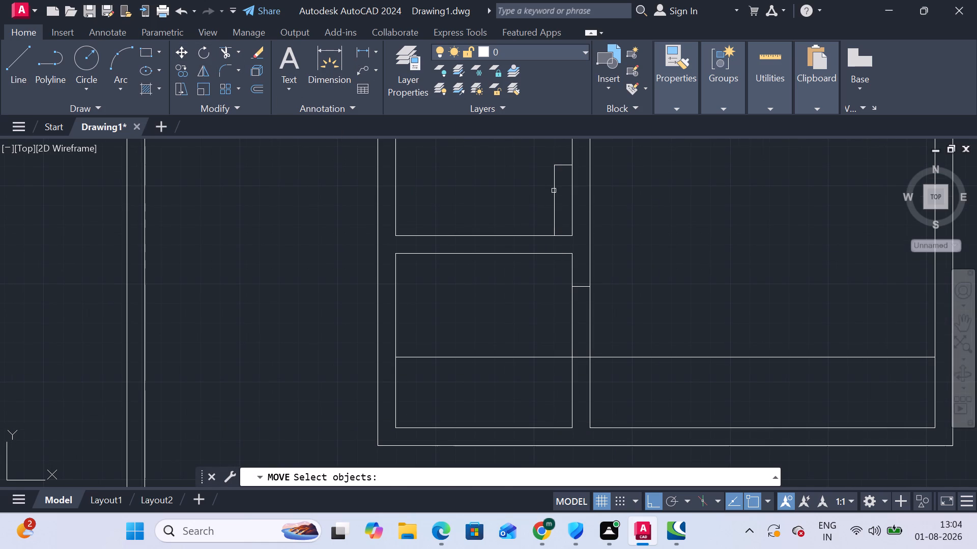
pyautogui.click(560, 191)
pyautogui.click(545, 183)
pyautogui.rightClick(579, 245)
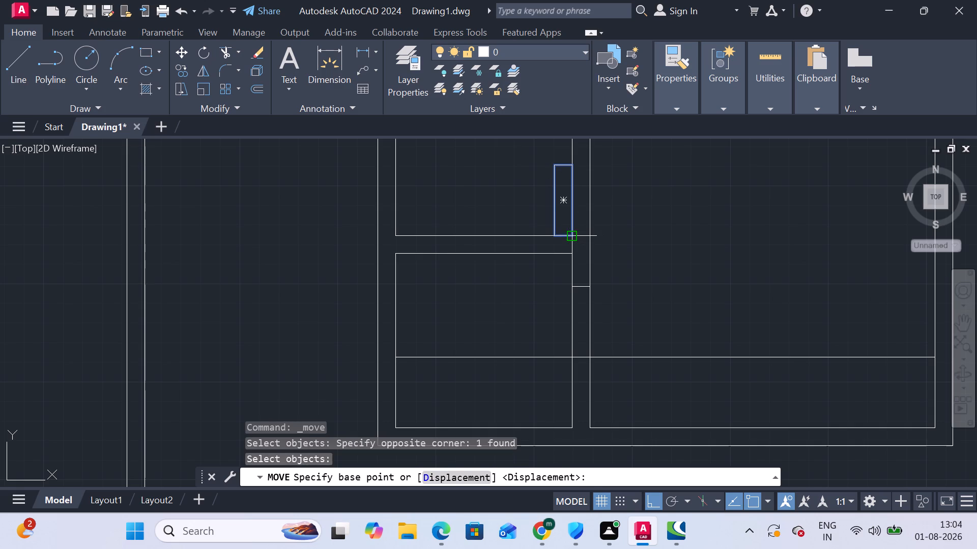
pyautogui.click(571, 236)
pyautogui.click(592, 232)
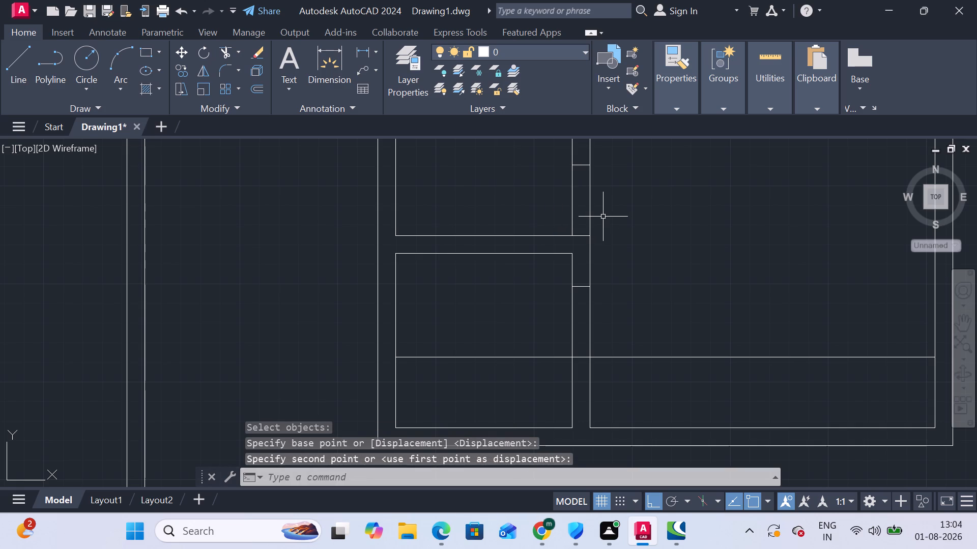
pyautogui.press('Escape')
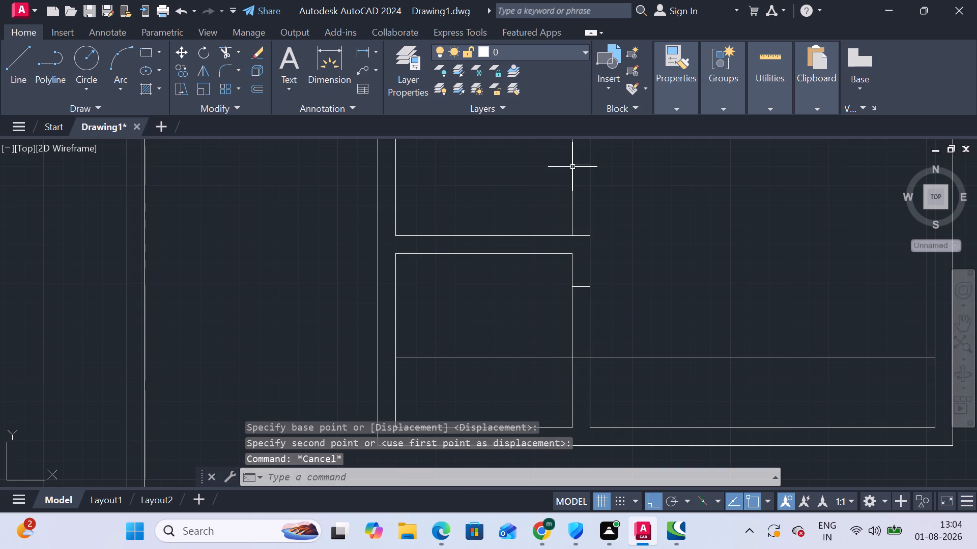
# Move both 3' rectangles in the wall between the small rooms and the large room up by 4".
pyautogui.click(584, 290)
pyautogui.click(580, 279)
pyautogui.click(581, 165)
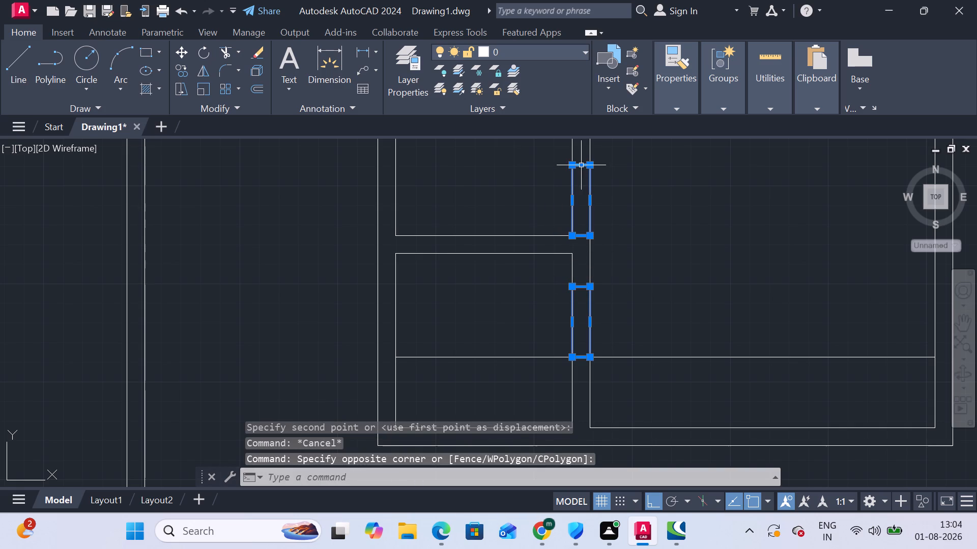
pyautogui.click(182, 53)
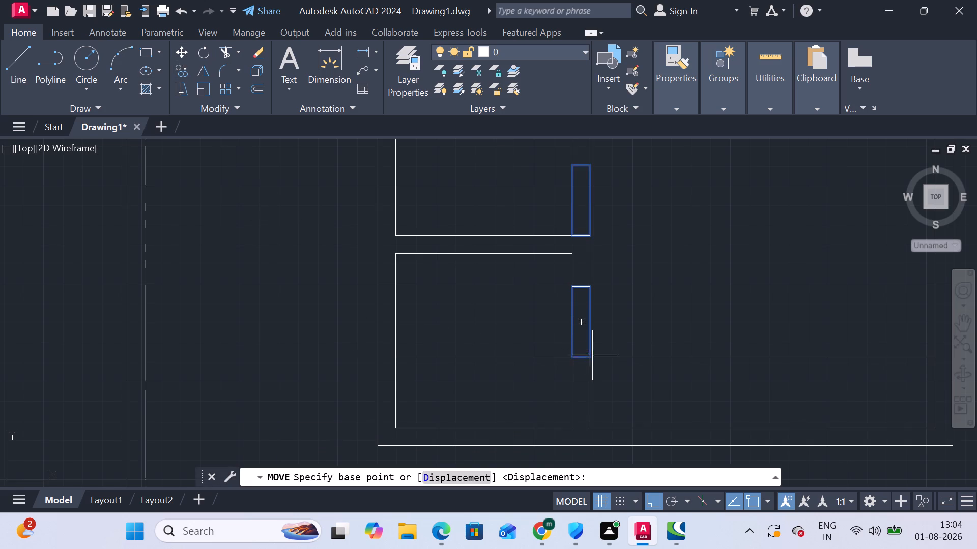
pyautogui.click(592, 357)
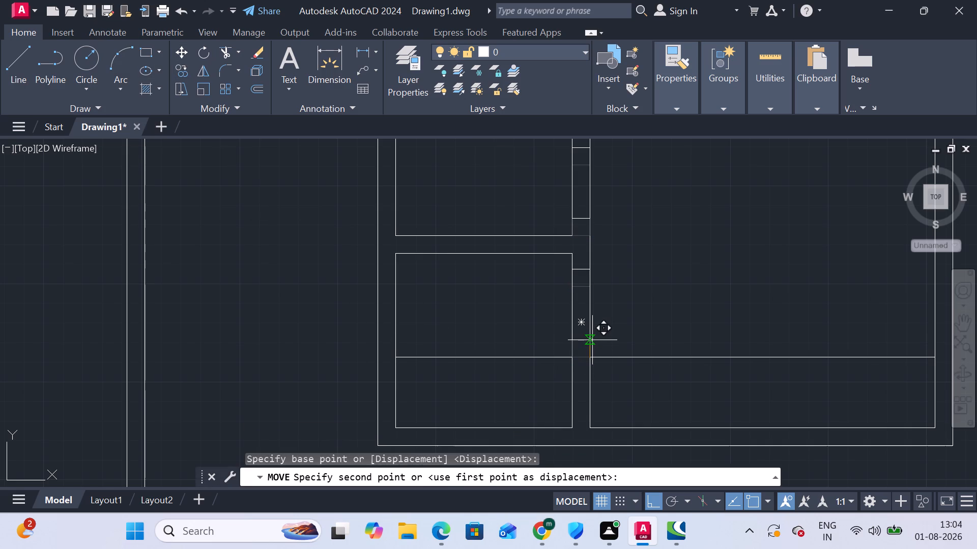
pyautogui.write('4"')
pyautogui.press('Return')
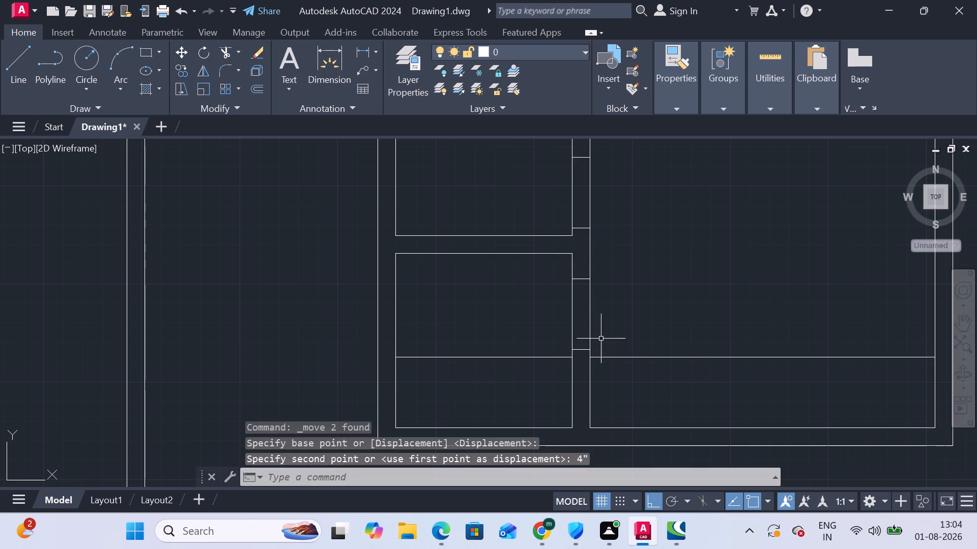
# Trim the wall lines at both 3' rectangles to cut door openings from the large room into the two small rooms.
pyautogui.click(223, 47)
pyautogui.click(641, 324)
pyautogui.click(498, 318)
pyautogui.click(631, 174)
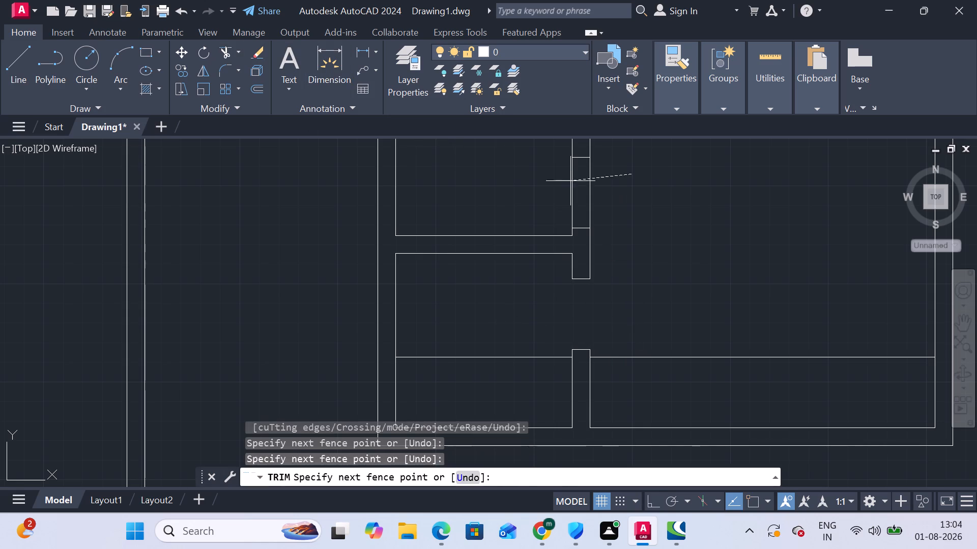
pyautogui.click(534, 181)
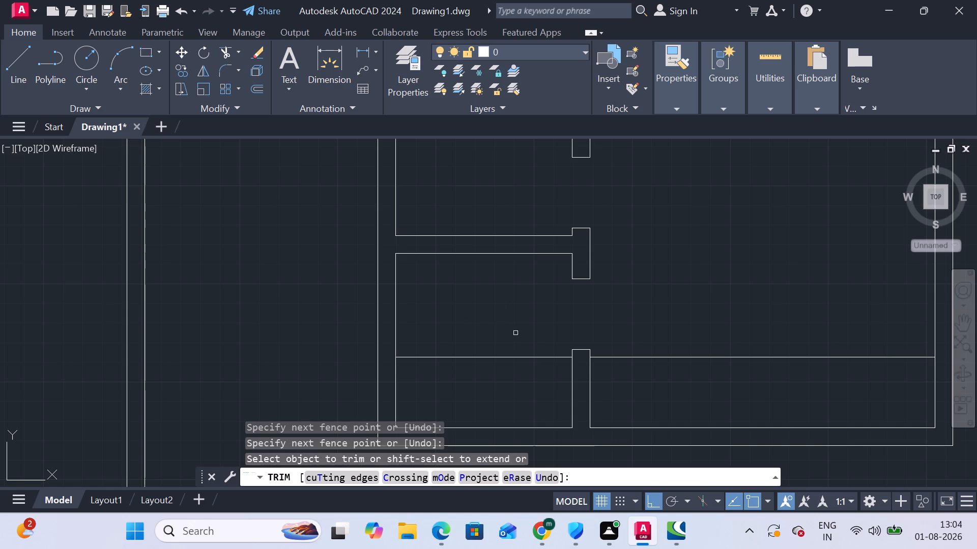
# Draw a line across the lower small room's left outer wall, aligned with the lower edge of its door opening.
pyautogui.click(18, 56)
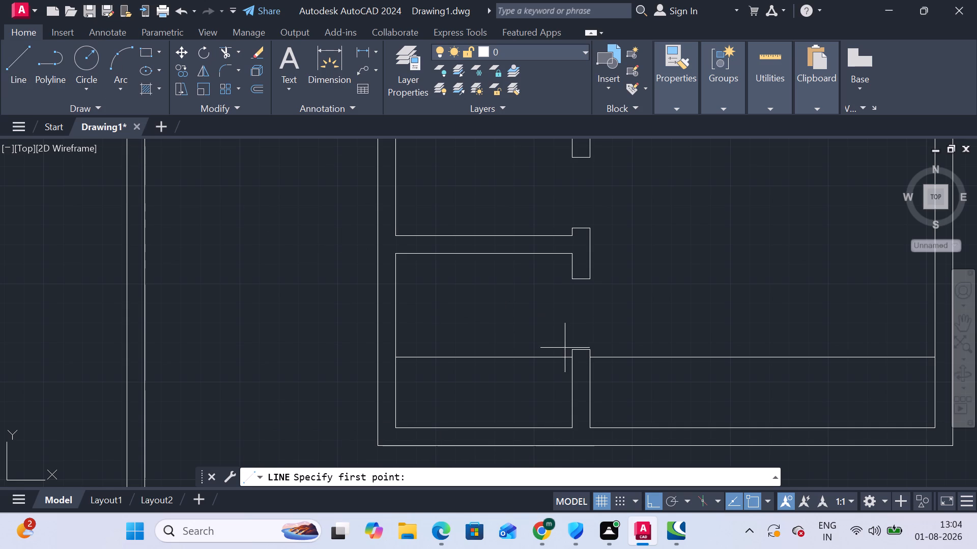
pyautogui.click(397, 348)
pyautogui.click(379, 346)
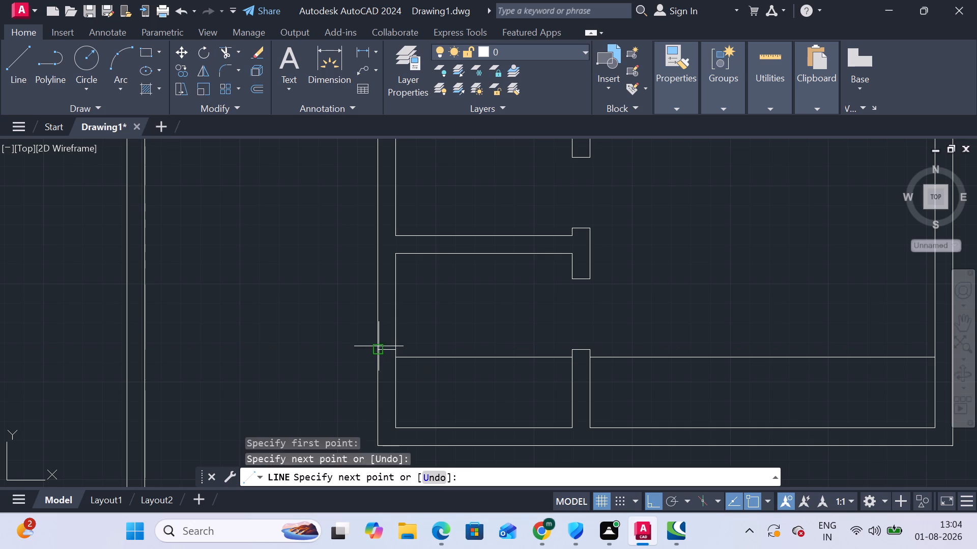
pyautogui.press('Escape')
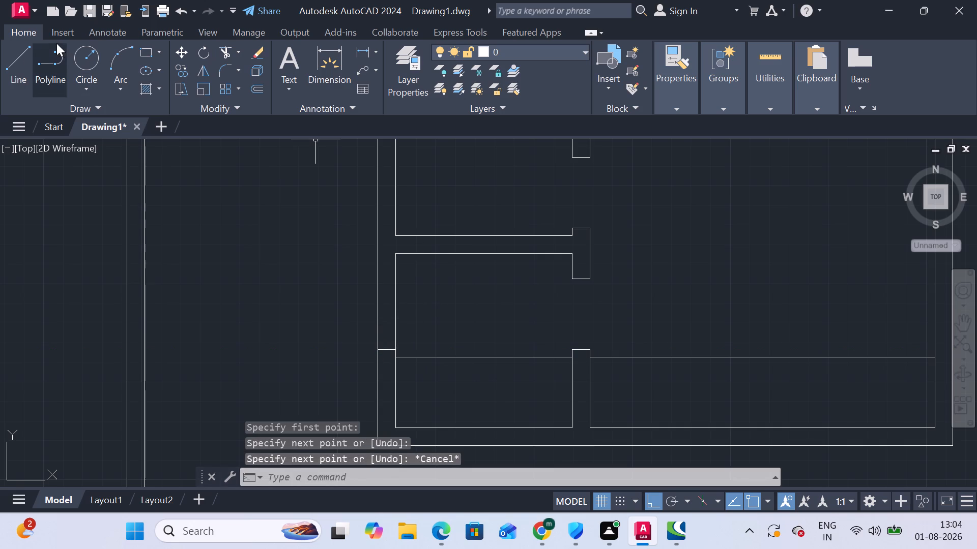
# Draw a line across the left outer wall from the lower small room's inner upper-left corner to the wall's outer face.
pyautogui.click(17, 53)
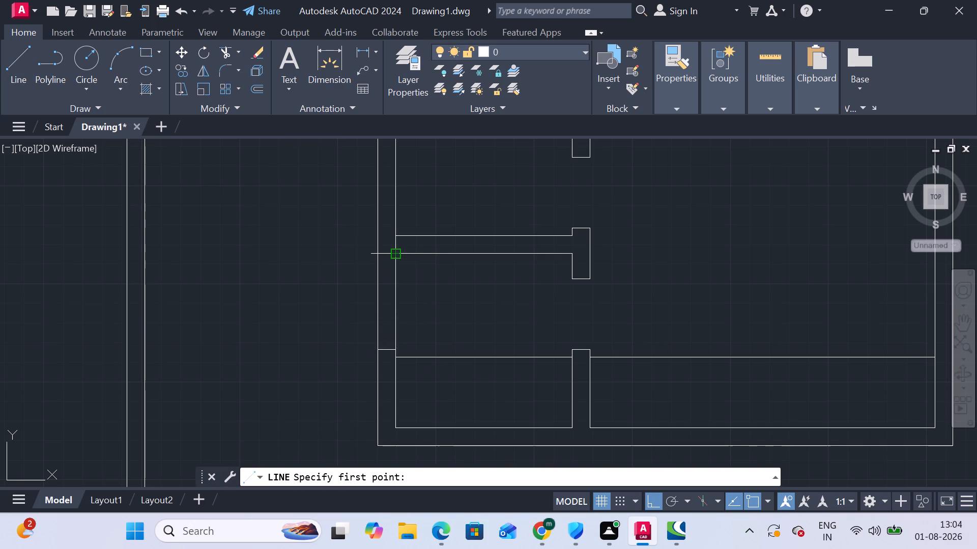
pyautogui.click(397, 256)
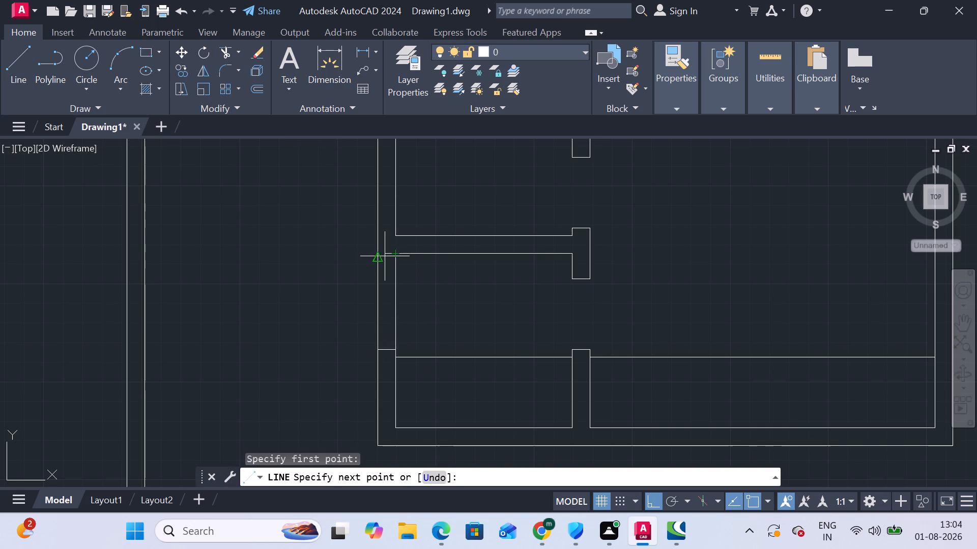
pyautogui.click(378, 250)
pyautogui.press('Escape')
pyautogui.moveTo(440, 313); pyautogui.dragTo(435, 311)
pyautogui.click(500, 311)
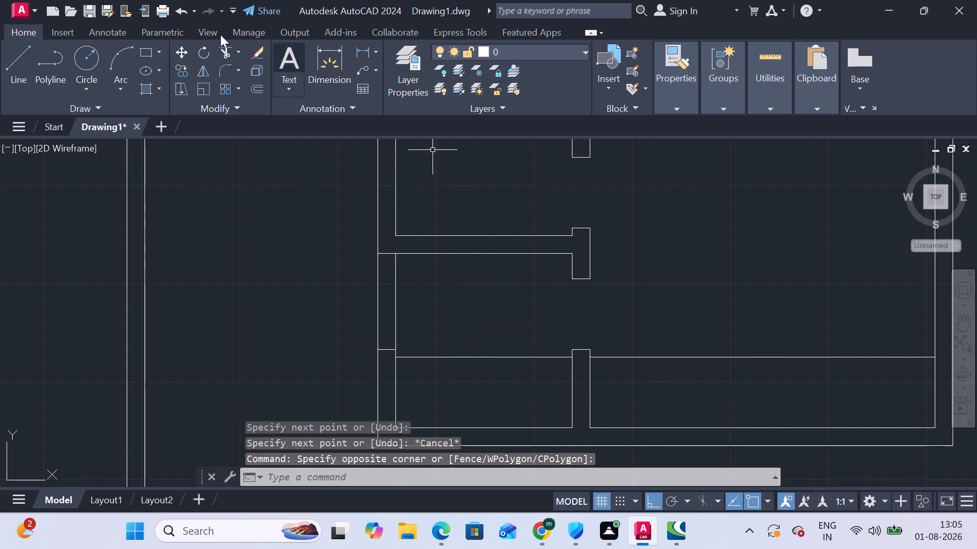
# Trim both faces of the lower small room's left outer wall between the two cross lines to cut an opening.
pyautogui.click(223, 50)
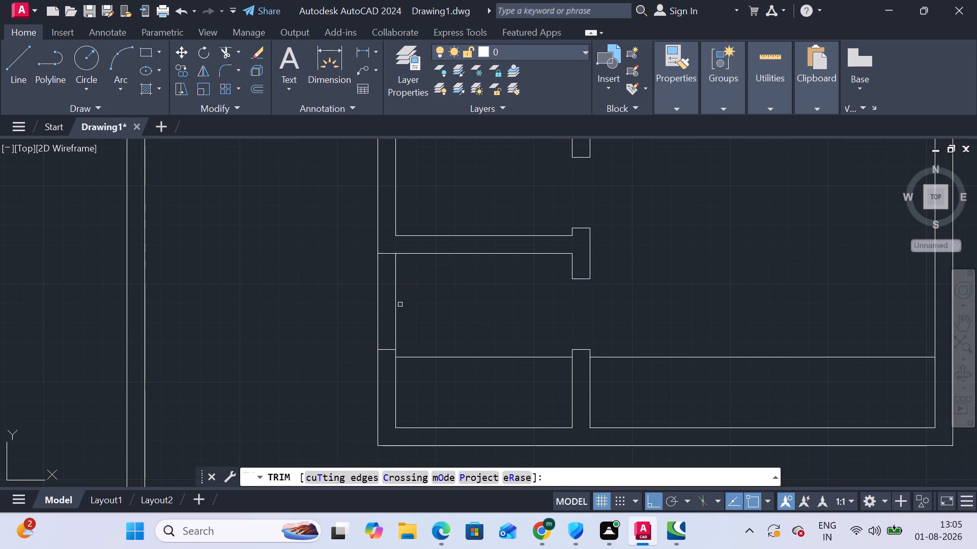
pyautogui.click(400, 304)
pyautogui.click(349, 298)
pyautogui.scroll(-2, 383, 302)
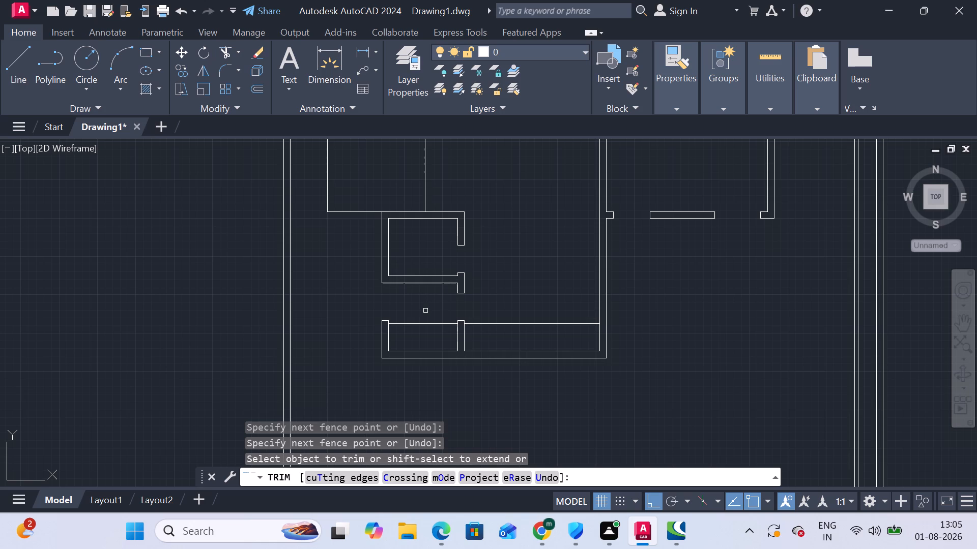
pyautogui.press('Escape')
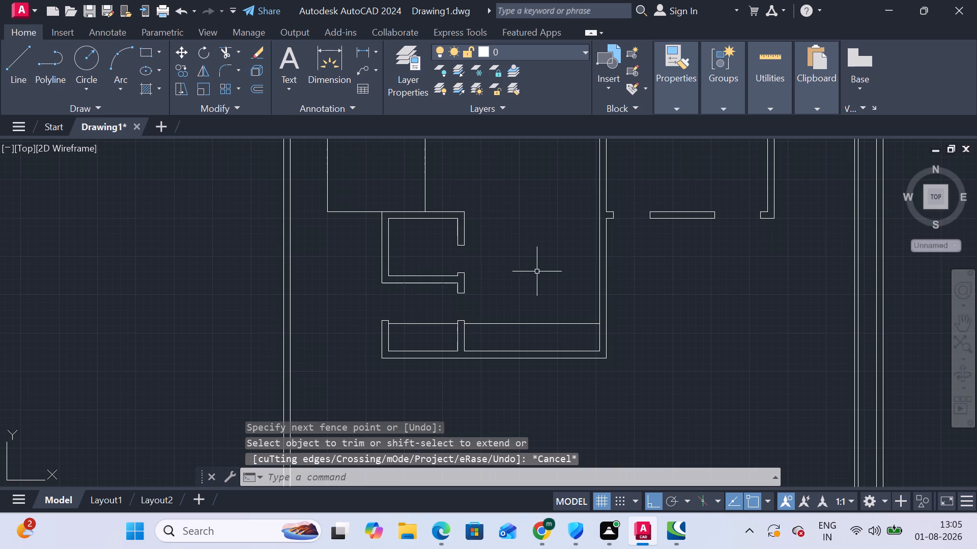
# Copy the vertical 3' rectangle to the inner lower-right corners of the two small square rooms above the large lower room.
pyautogui.scroll(-1, 536, 272)
pyautogui.moveTo(477, 181); pyautogui.dragTo(462, 321, button='middle')
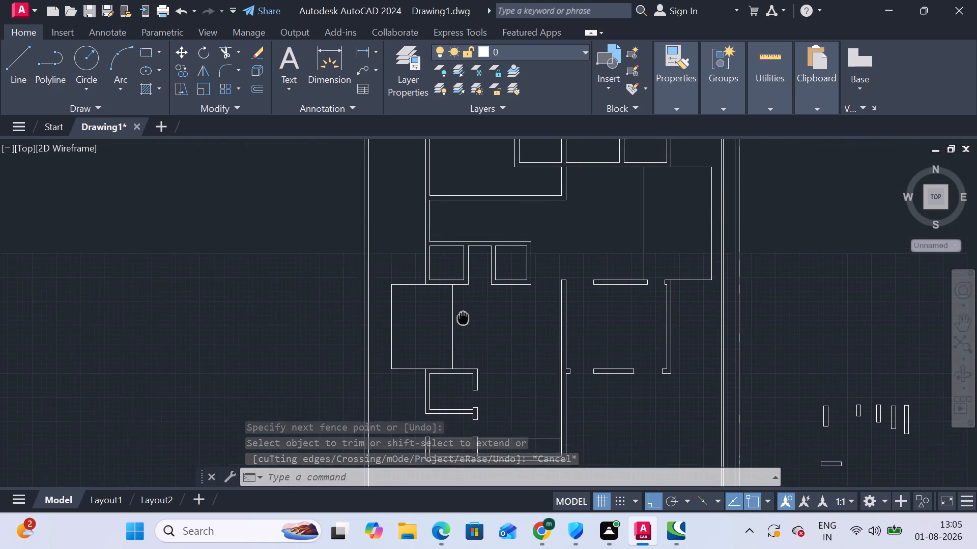
pyautogui.moveTo(462, 321); pyautogui.dragTo(461, 339, button='middle')
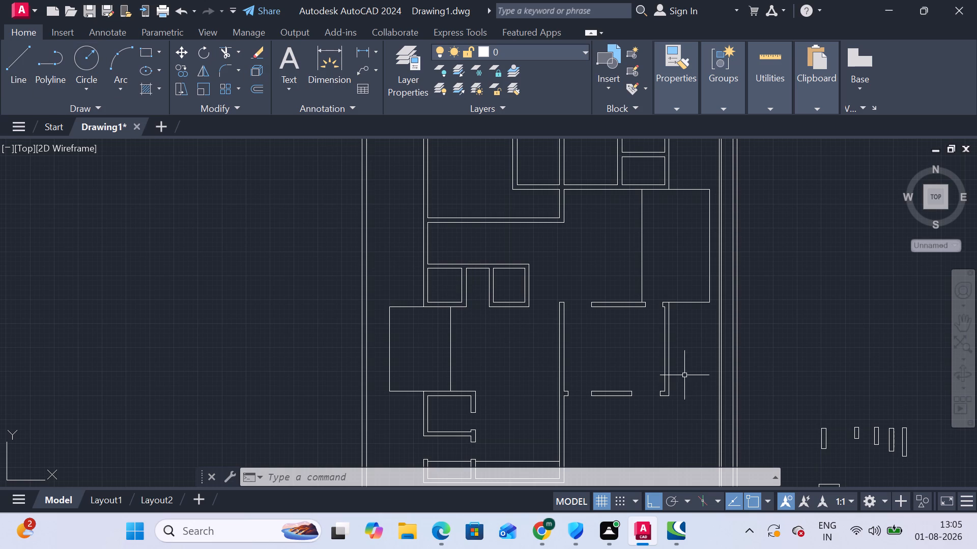
pyautogui.moveTo(809, 404); pyautogui.dragTo(777, 370, button='middle')
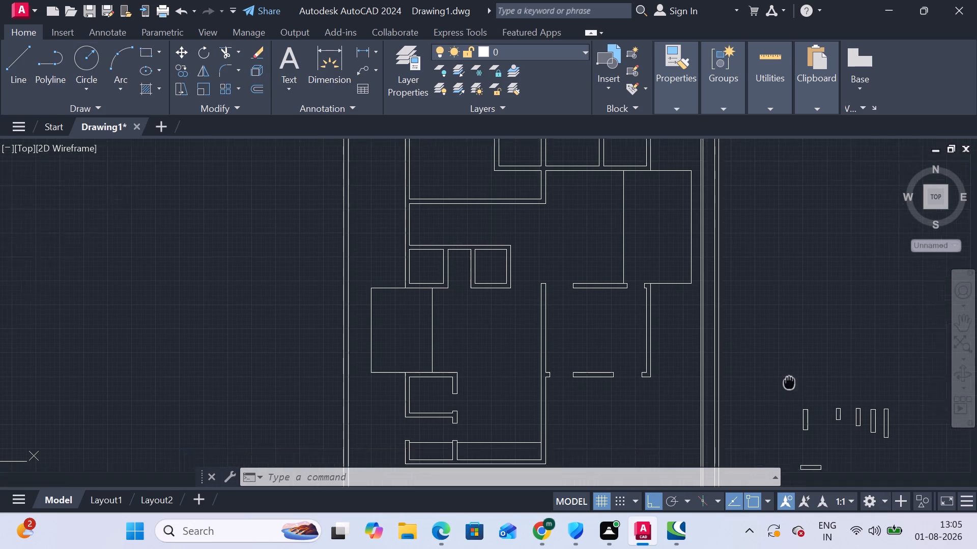
pyautogui.moveTo(777, 370); pyautogui.dragTo(652, 298, button='middle')
pyautogui.scroll(1, 720, 342)
pyautogui.click(724, 343)
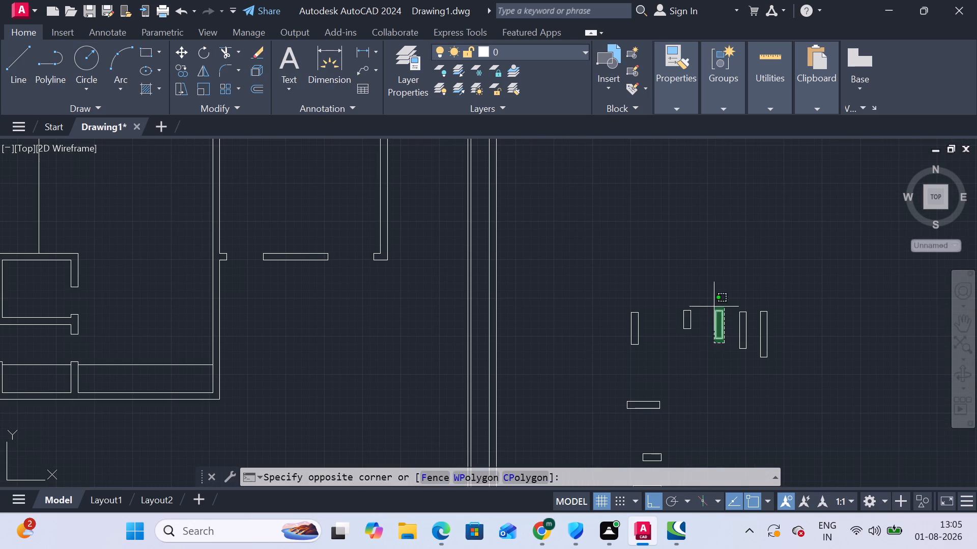
pyautogui.click(714, 305)
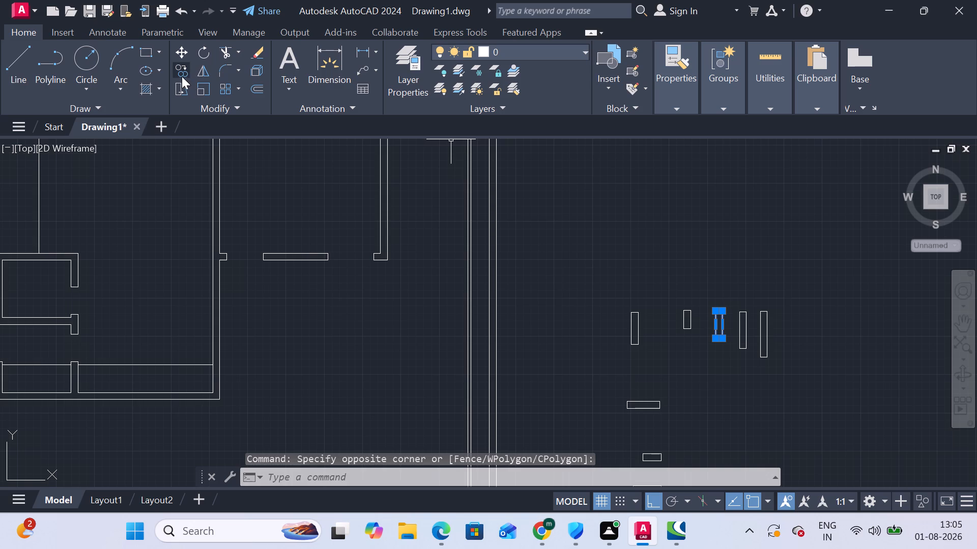
pyautogui.click(189, 74)
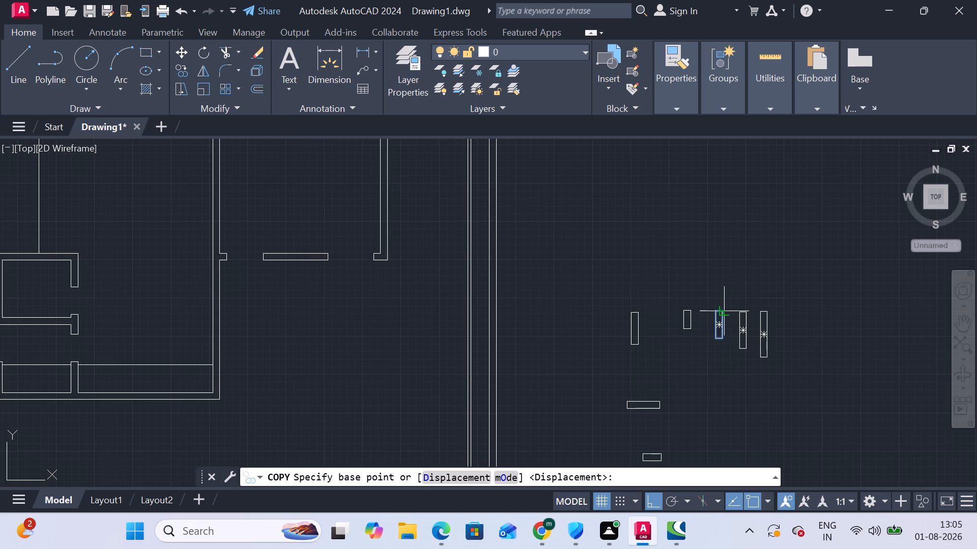
pyautogui.scroll(1, 727, 313)
pyautogui.click(719, 350)
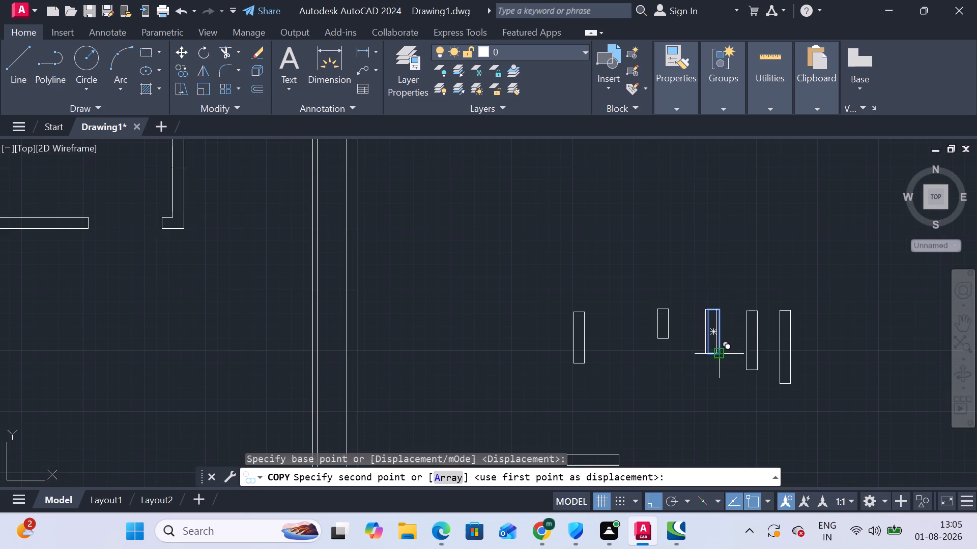
pyautogui.scroll(-3, 528, 337)
pyautogui.scroll(4, 312, 248)
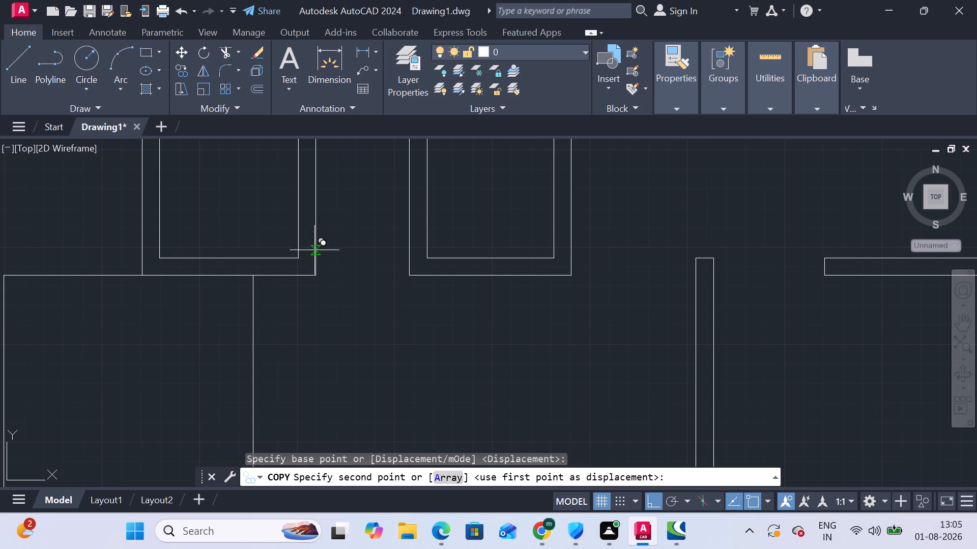
pyautogui.scroll(2, 314, 254)
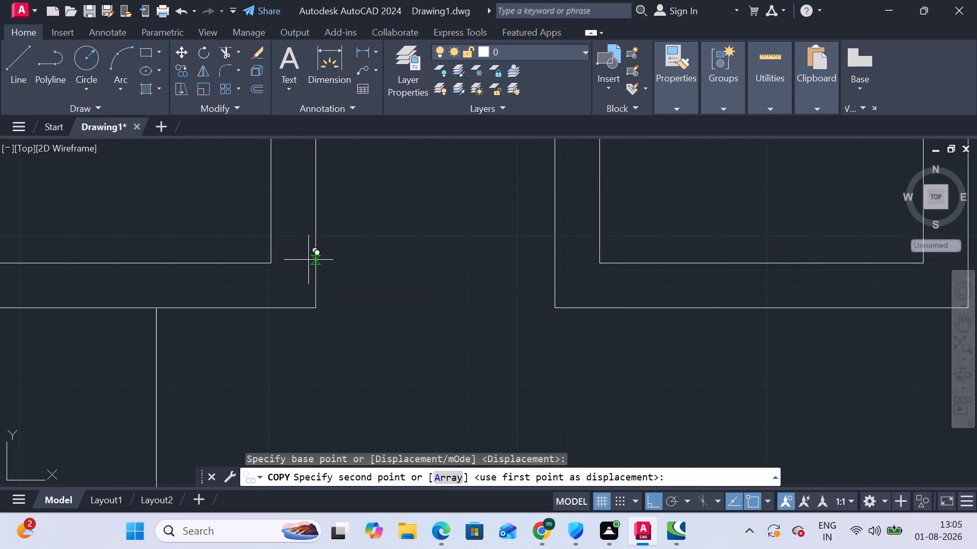
pyautogui.scroll(-2, 307, 260)
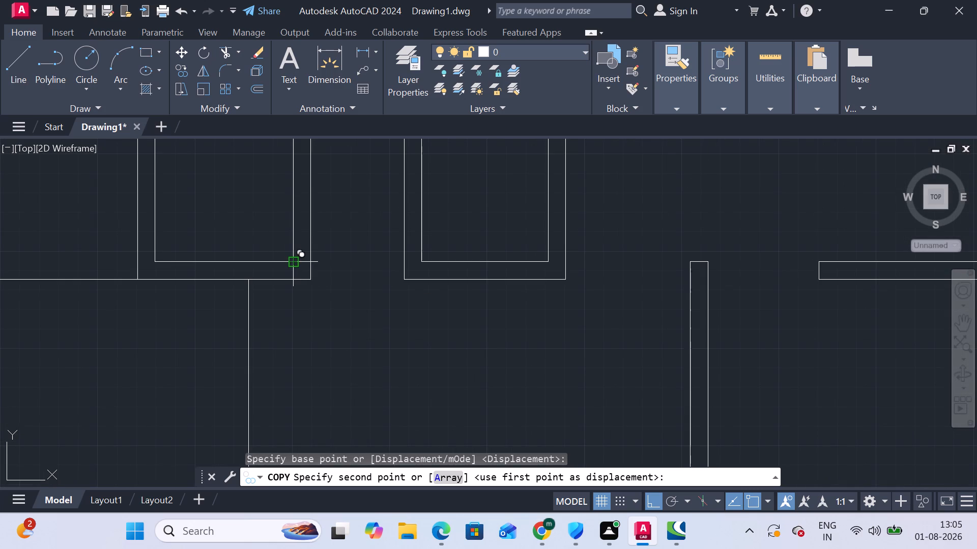
pyautogui.click(296, 259)
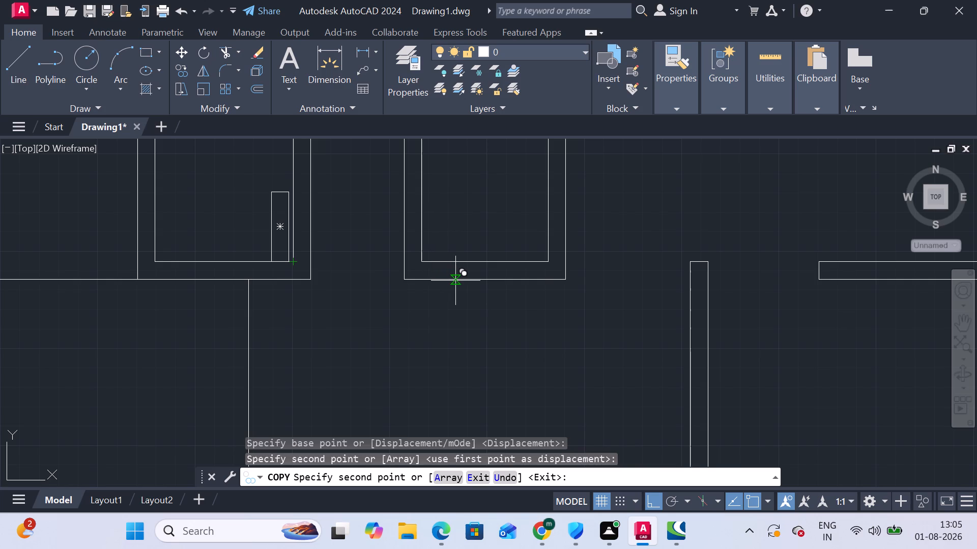
pyautogui.click(552, 259)
pyautogui.scroll(-3, 541, 282)
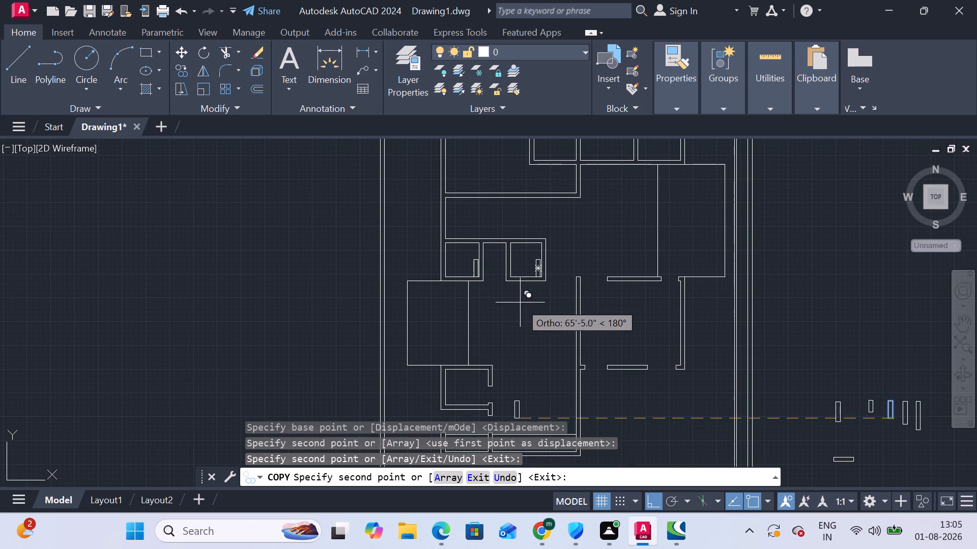
# Move the rectangle in the left small square room horizontally into its right wall, flush with the wall's outer face.
pyautogui.press('Escape')
pyautogui.scroll(4, 491, 276)
pyautogui.click(409, 243)
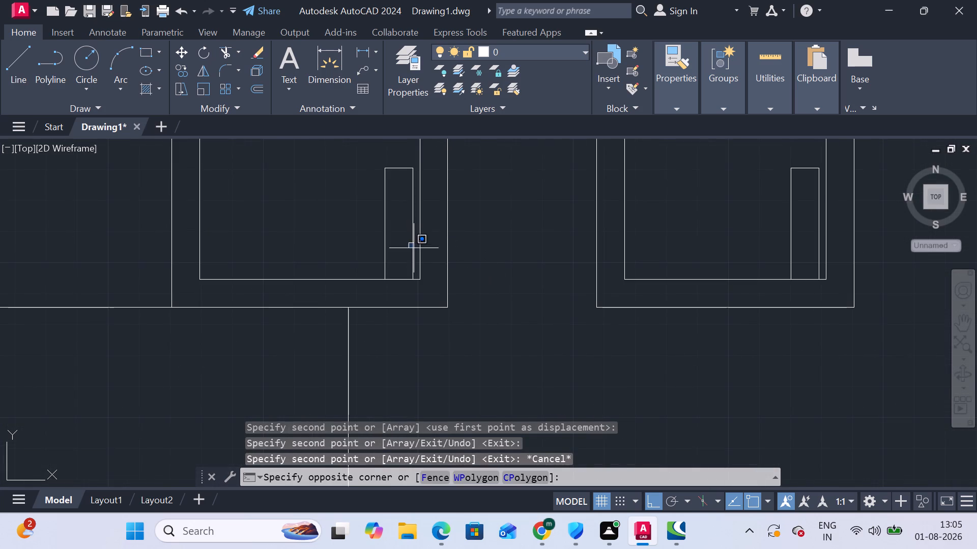
pyautogui.doubleClick(414, 252)
pyautogui.click(411, 248)
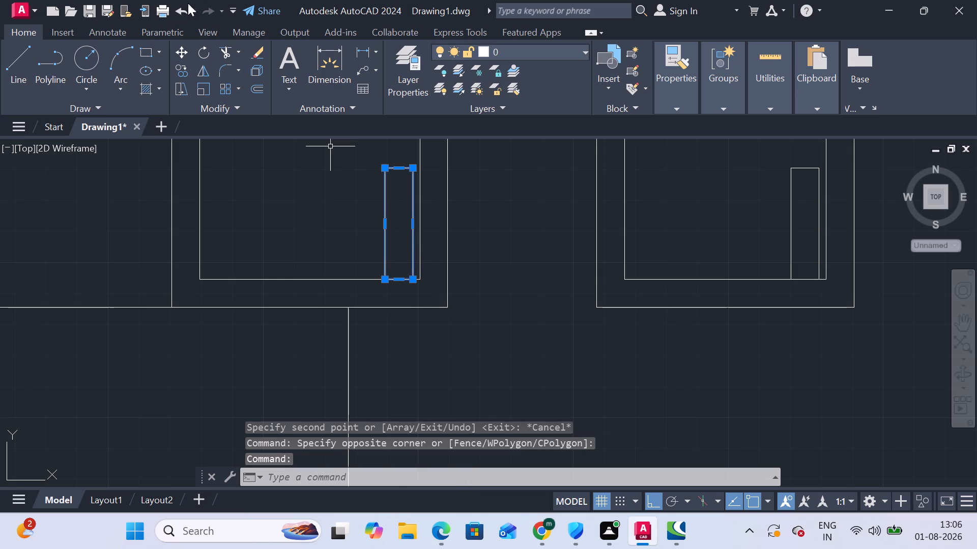
pyautogui.click(180, 46)
pyautogui.scroll(2, 415, 266)
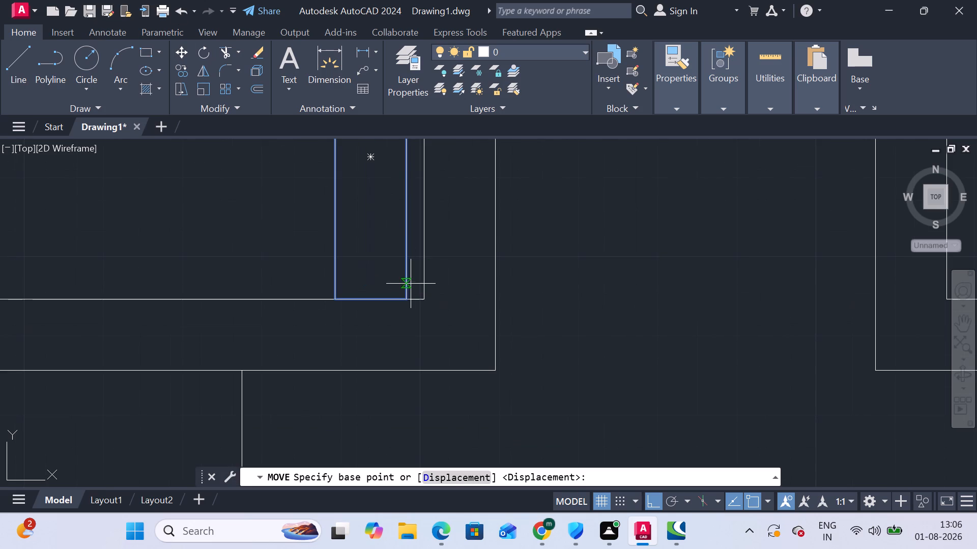
pyautogui.click(407, 297)
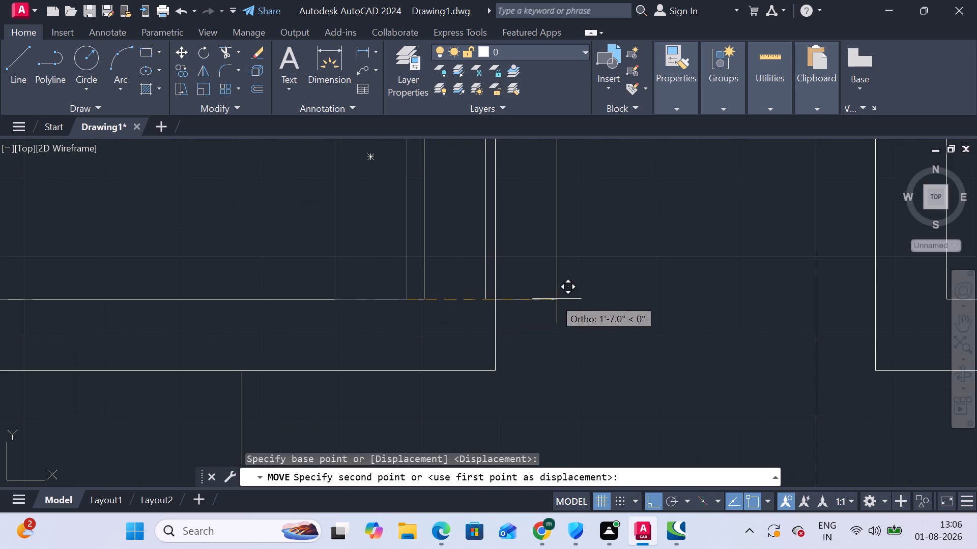
pyautogui.click(494, 303)
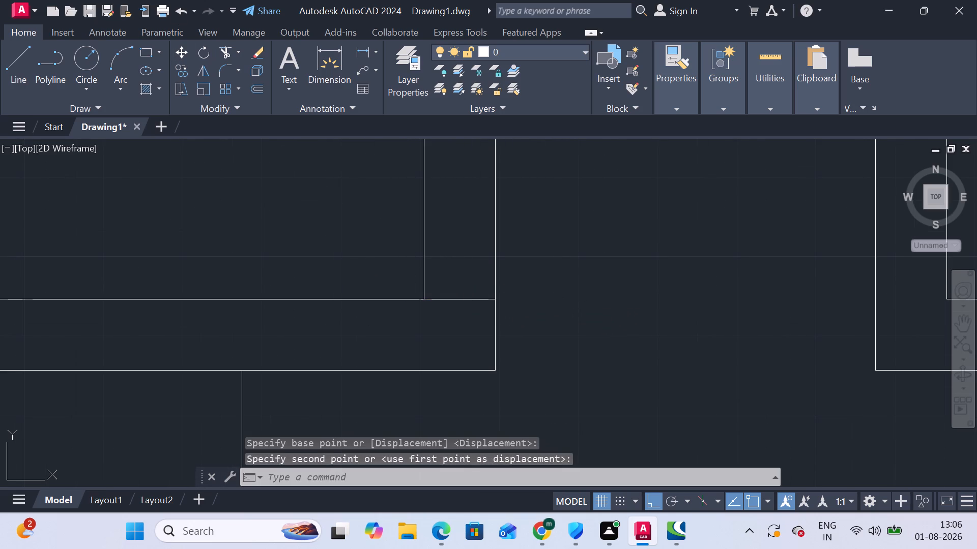
pyautogui.press('Escape')
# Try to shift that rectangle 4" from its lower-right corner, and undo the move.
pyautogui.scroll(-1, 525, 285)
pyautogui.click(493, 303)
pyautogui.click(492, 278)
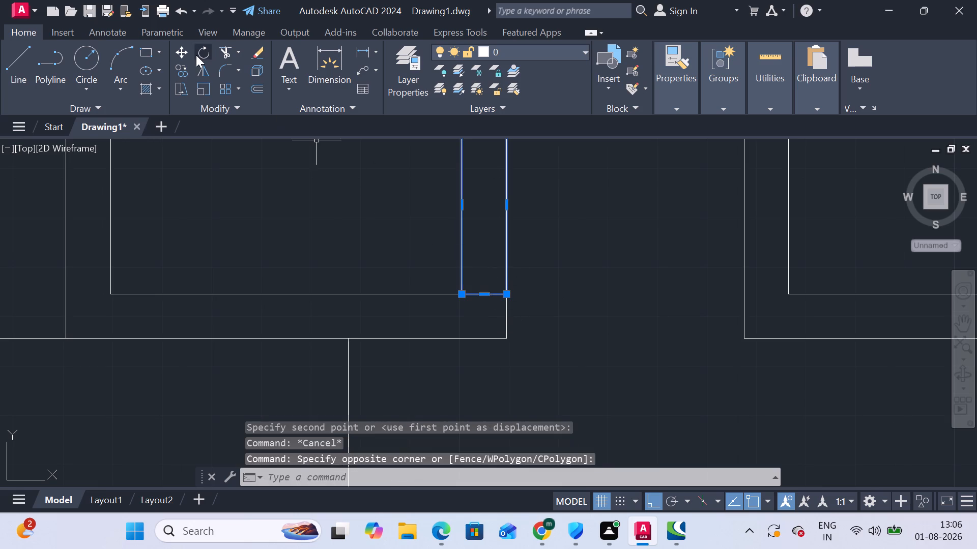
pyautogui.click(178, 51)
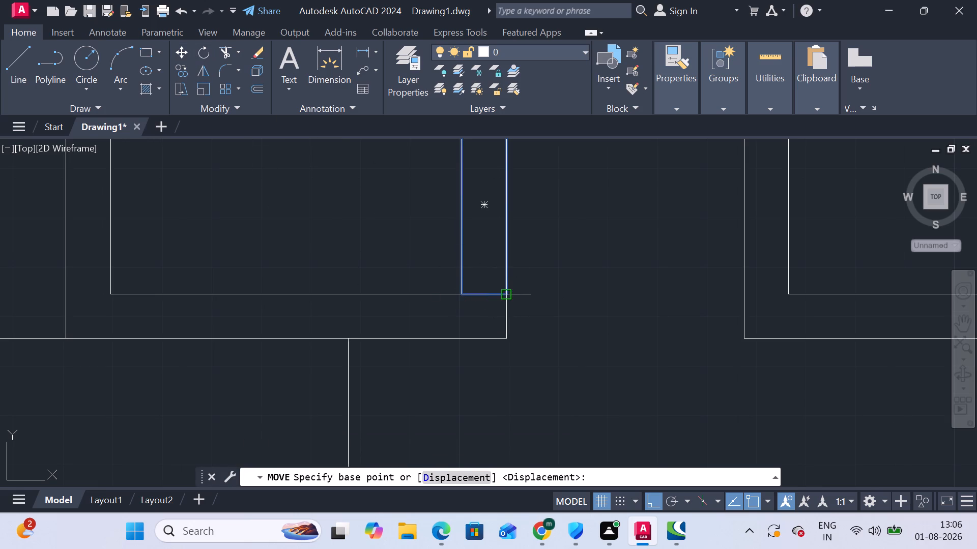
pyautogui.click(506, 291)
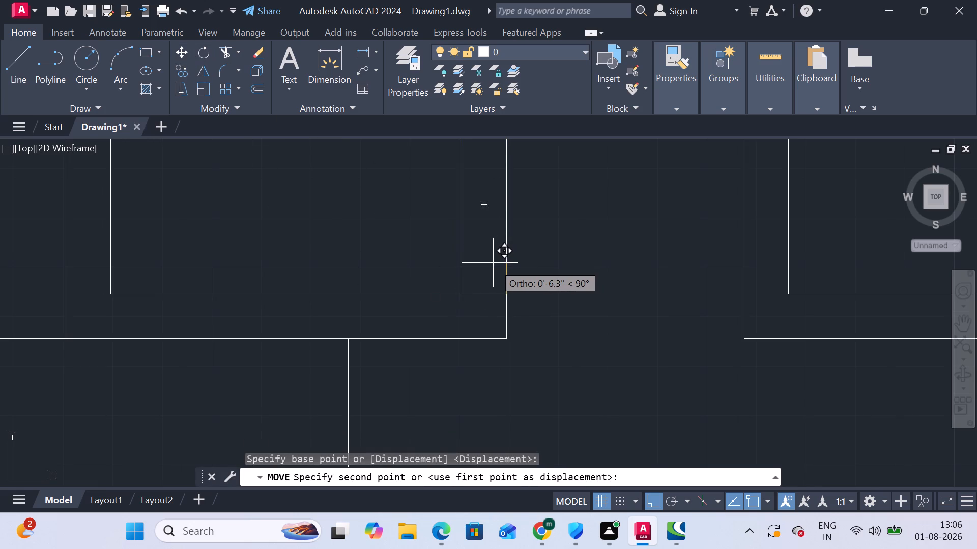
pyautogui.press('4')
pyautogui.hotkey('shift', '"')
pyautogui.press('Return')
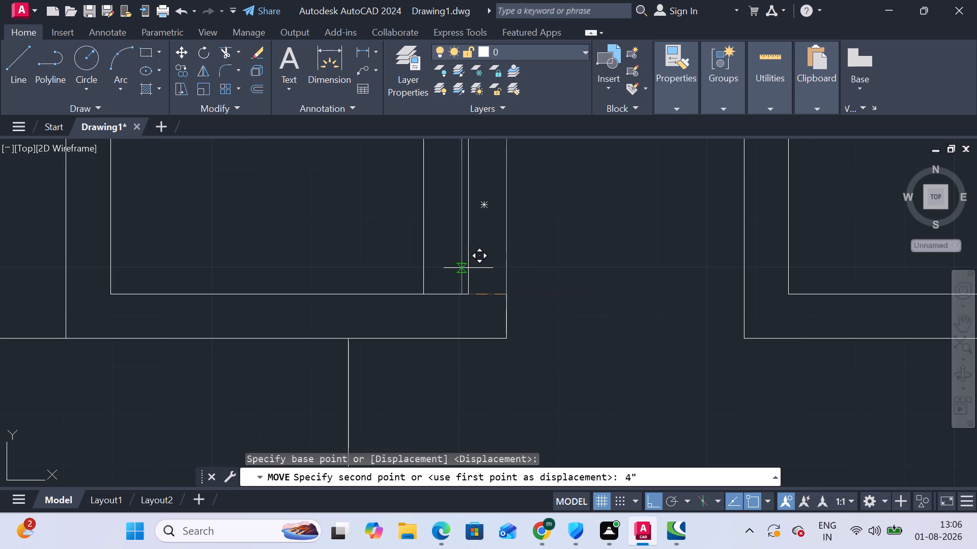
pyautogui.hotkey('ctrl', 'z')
# Move the rectangle in the left small room's right wall 4" straight up.
pyautogui.click(492, 294)
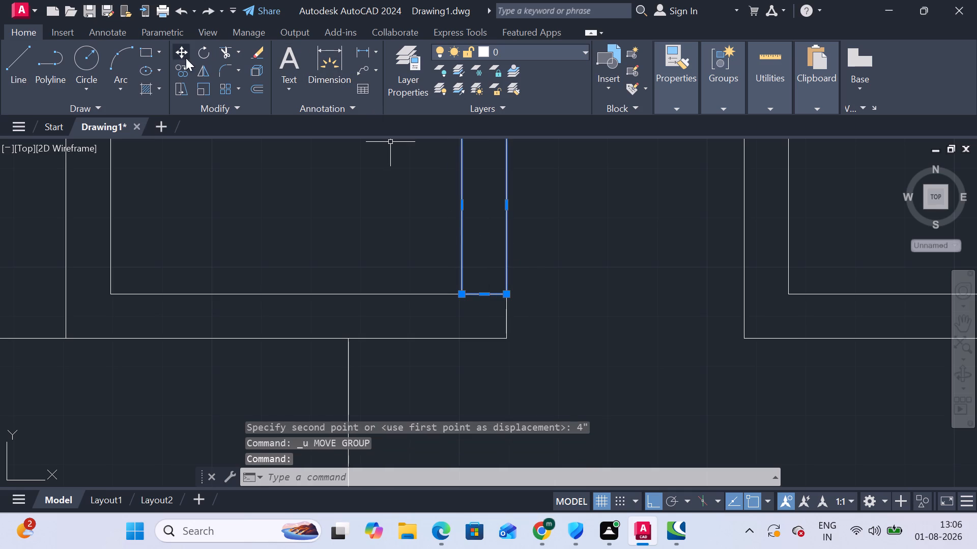
pyautogui.click(184, 59)
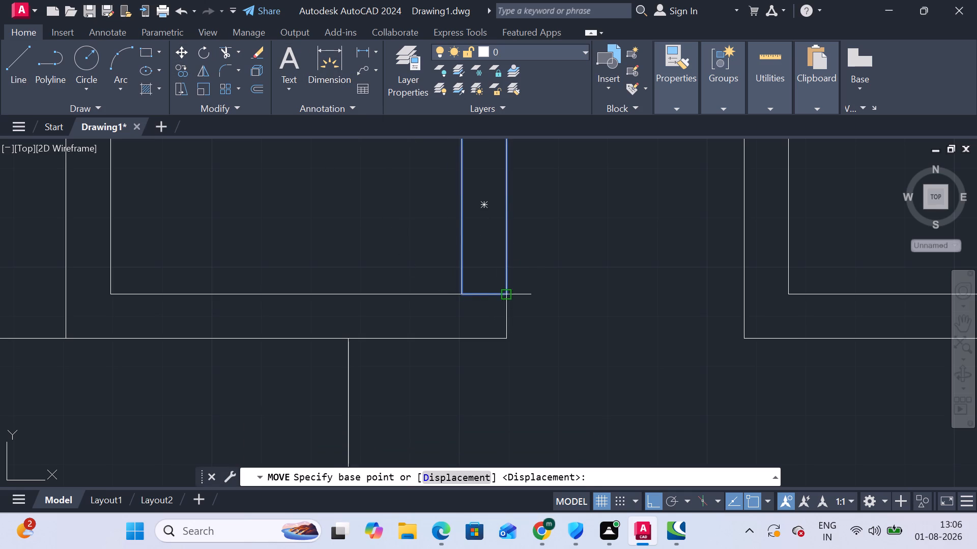
pyautogui.click(506, 297)
pyautogui.press('4')
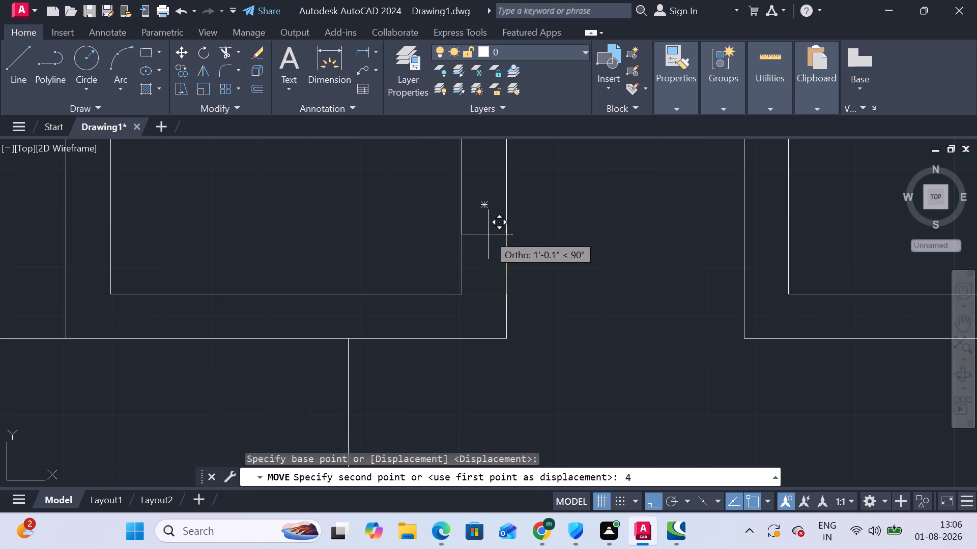
pyautogui.hotkey('shift', '"')
pyautogui.press('Return')
# Trim the wall faces and rectangle sides between the rectangle's ends to open the left small room's right wall.
pyautogui.scroll(-1, 487, 254)
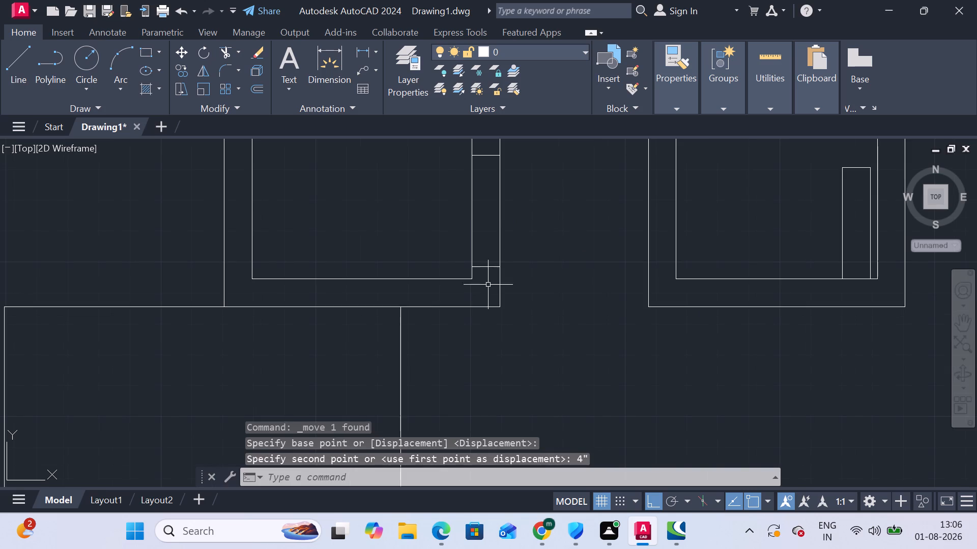
pyautogui.click(226, 51)
pyautogui.click(530, 238)
pyautogui.click(427, 216)
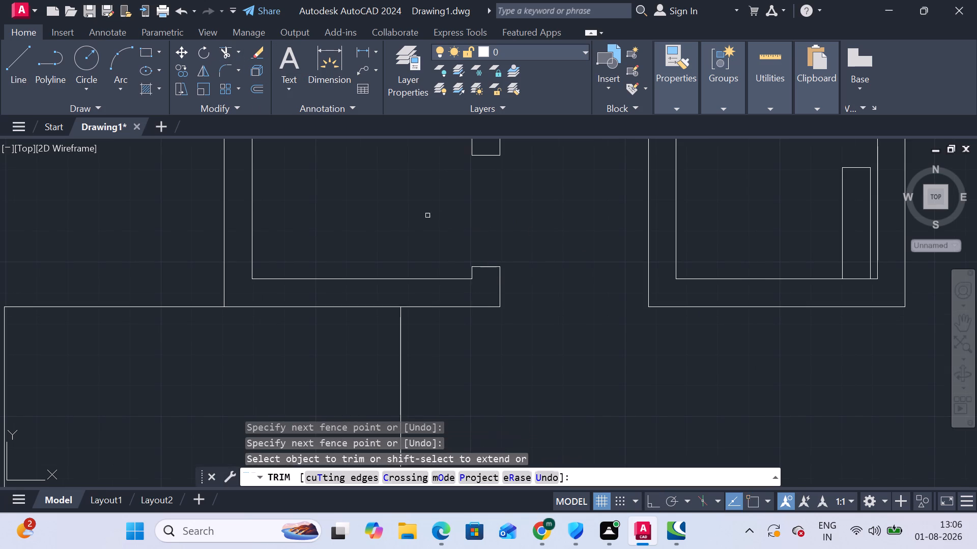
pyautogui.scroll(-1, 634, 263)
pyautogui.moveTo(609, 268); pyautogui.dragTo(410, 271, button='middle')
pyautogui.press('Escape')
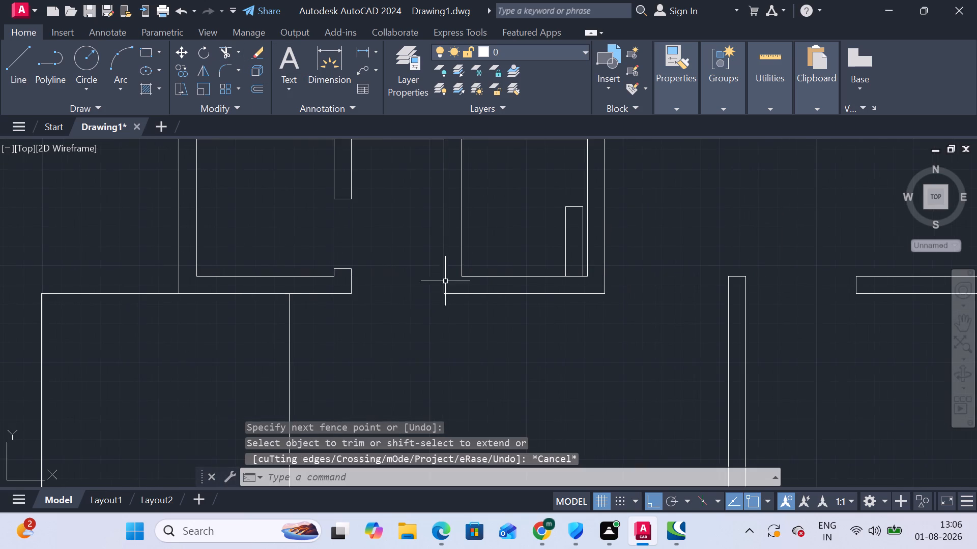
# Move the rectangle in the right small square room horizontally into its right wall, flush with the wall's outer face.
pyautogui.scroll(3, 592, 269)
pyautogui.moveTo(564, 261); pyautogui.dragTo(559, 262)
pyautogui.click(534, 251)
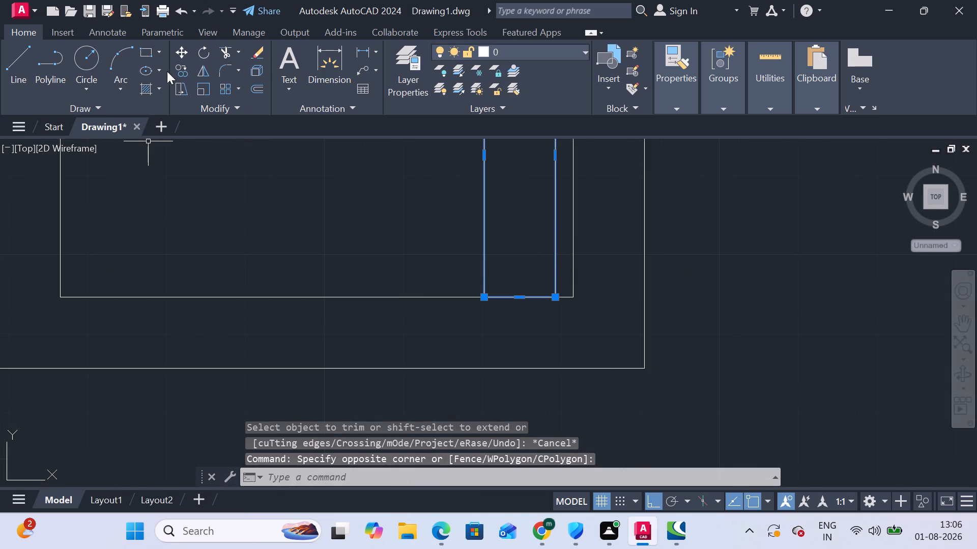
pyautogui.click(180, 54)
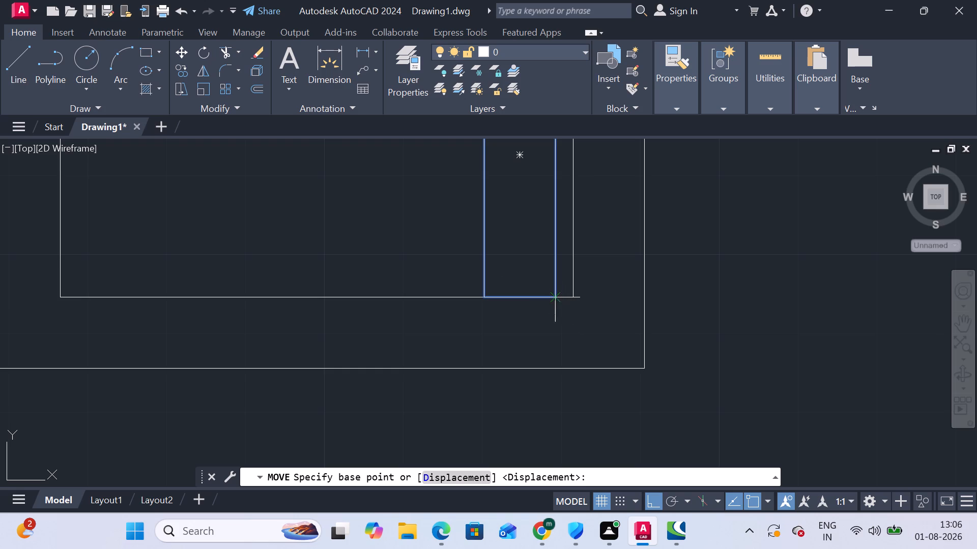
pyautogui.click(553, 297)
pyautogui.click(641, 299)
# Move the rectangle in the right small room's right wall 4" straight up.
pyautogui.click(627, 319)
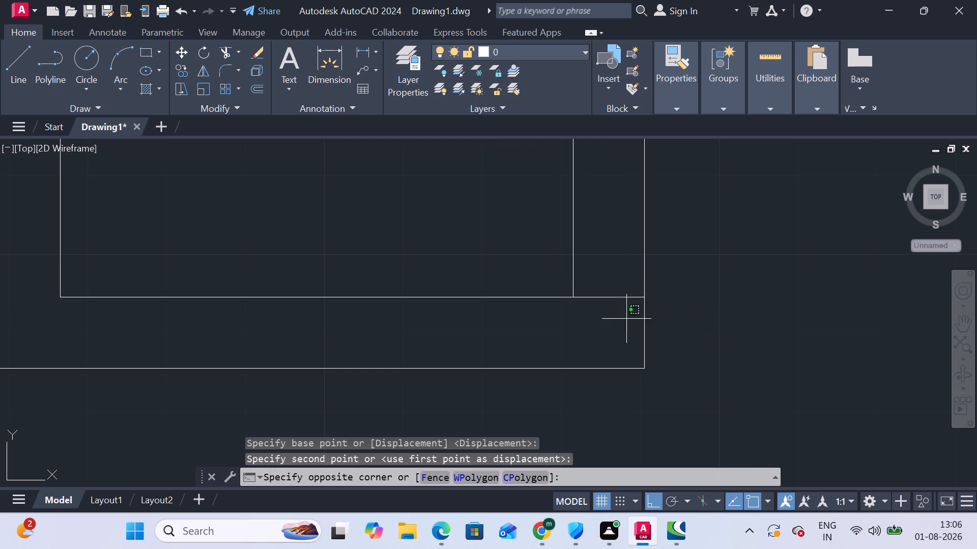
pyautogui.click(620, 278)
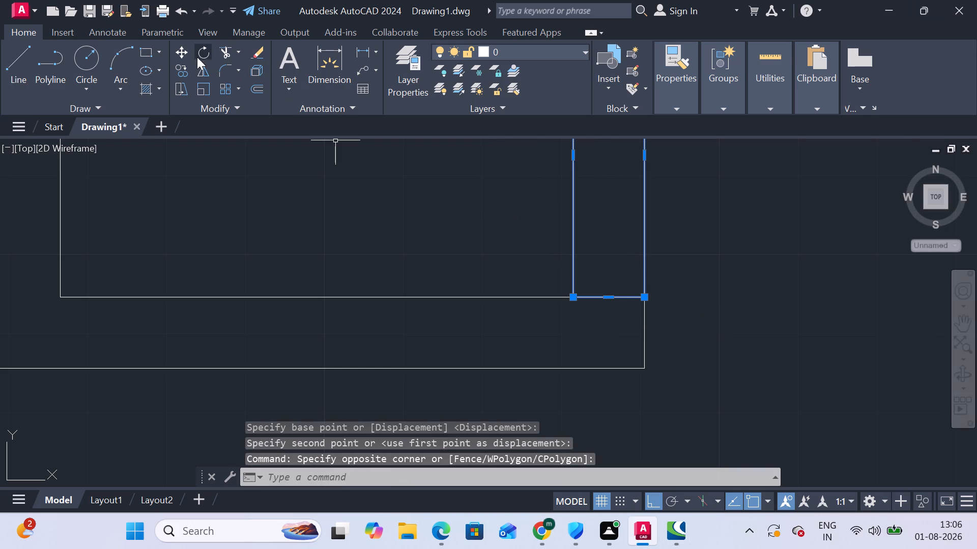
pyautogui.click(181, 54)
pyautogui.click(647, 301)
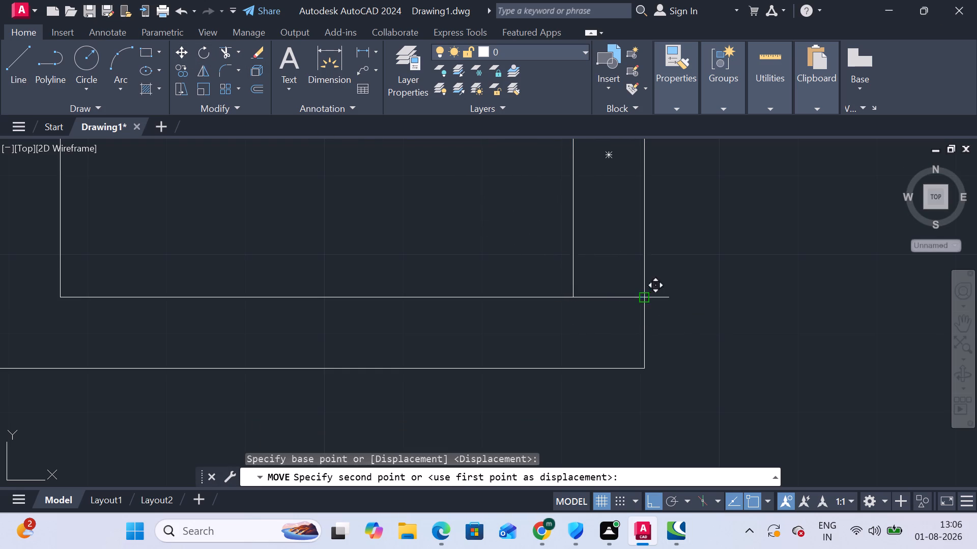
pyautogui.press('4')
pyautogui.hotkey('shift', '"')
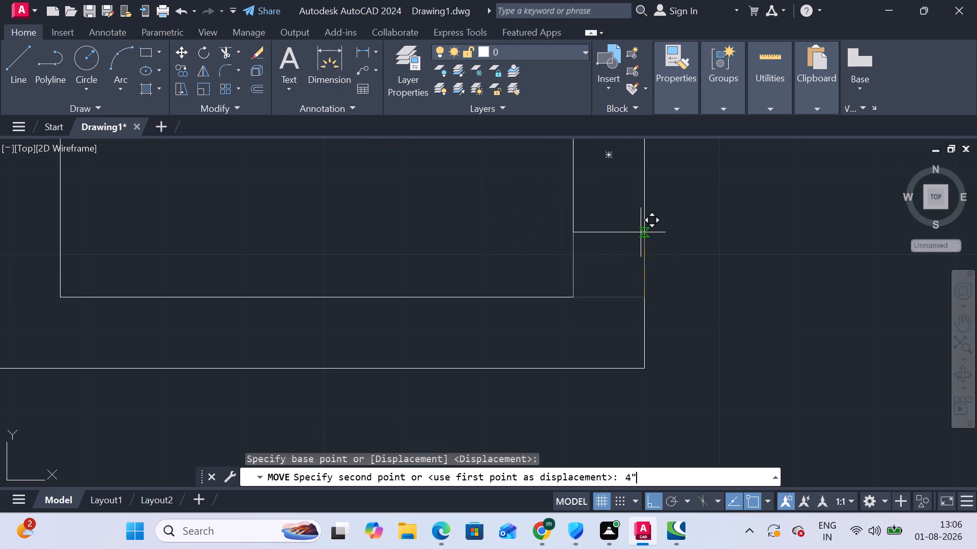
pyautogui.press('Return')
# Trim the wall faces and rectangle sides between the rectangle's ends to open the right small room's right wall.
pyautogui.scroll(-2, 614, 231)
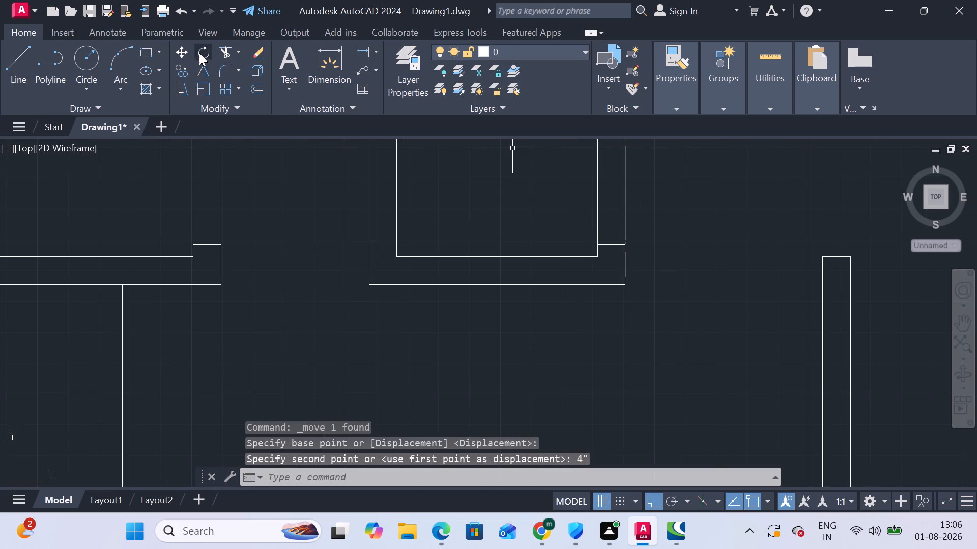
pyautogui.click(224, 54)
pyautogui.click(648, 178)
pyautogui.click(589, 178)
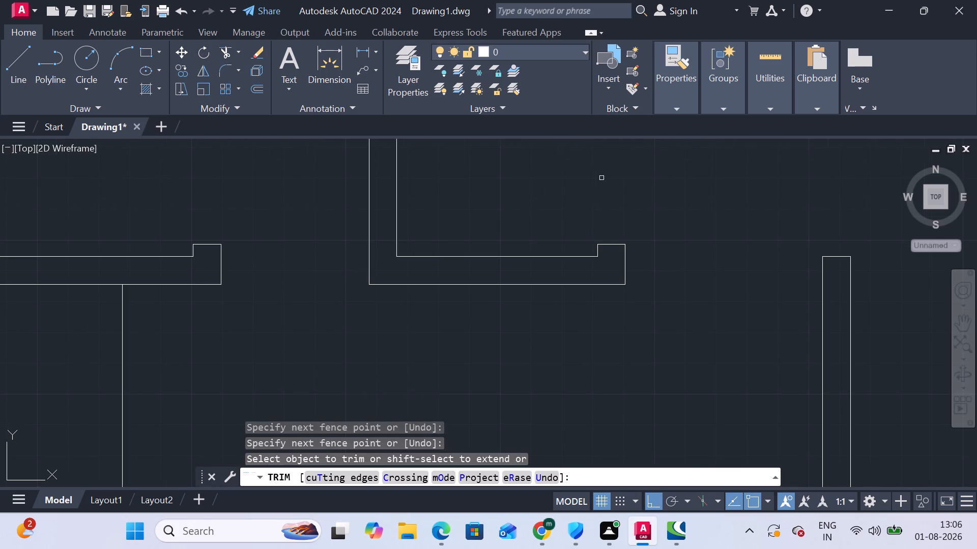
# Draw a horizontal line across the recess between the two small rooms, tracked 2' below its upper-left corner.
pyautogui.scroll(-2, 602, 178)
pyautogui.moveTo(602, 178); pyautogui.dragTo(585, 214, button='middle')
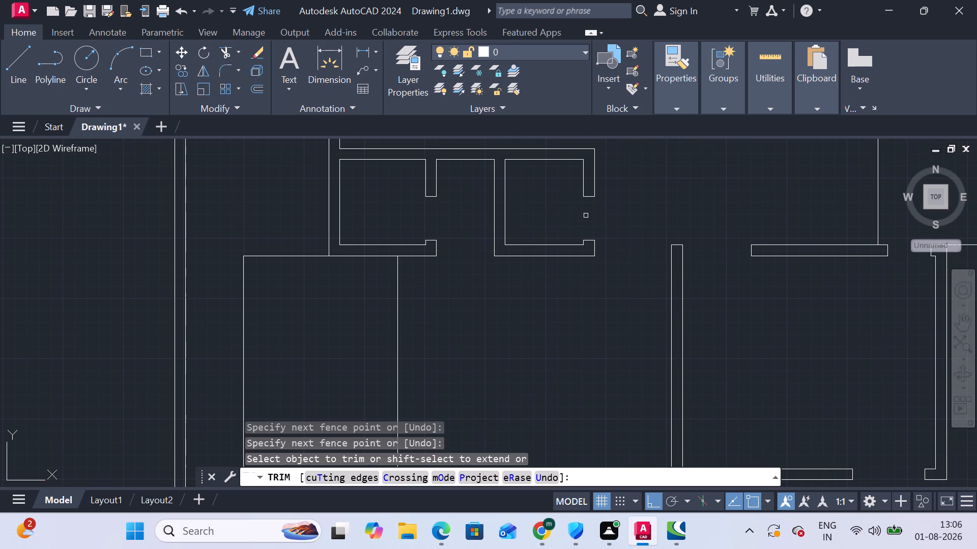
pyautogui.click(12, 66)
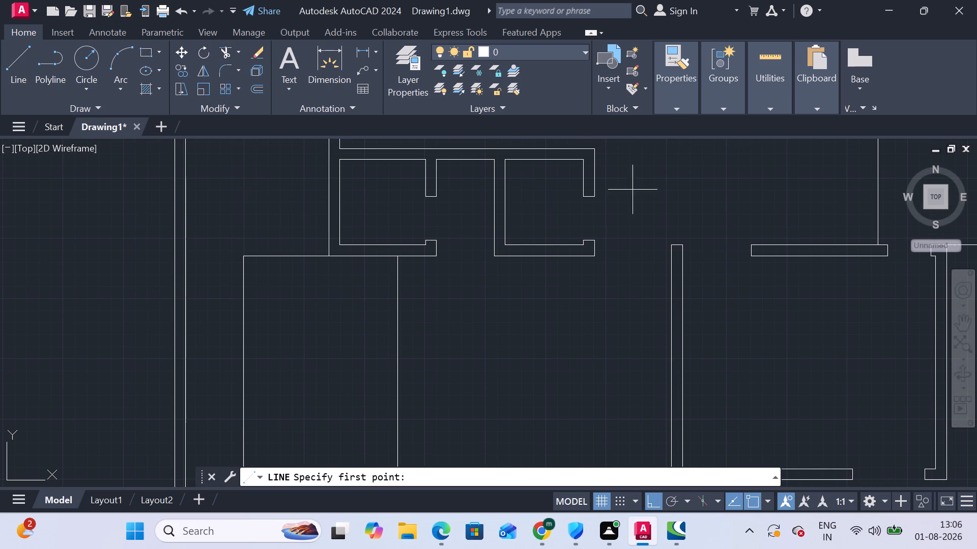
pyautogui.scroll(3, 452, 182)
pyautogui.moveTo(438, 170); pyautogui.dragTo(462, 209, button='middle')
pyautogui.scroll(-2, 446, 209)
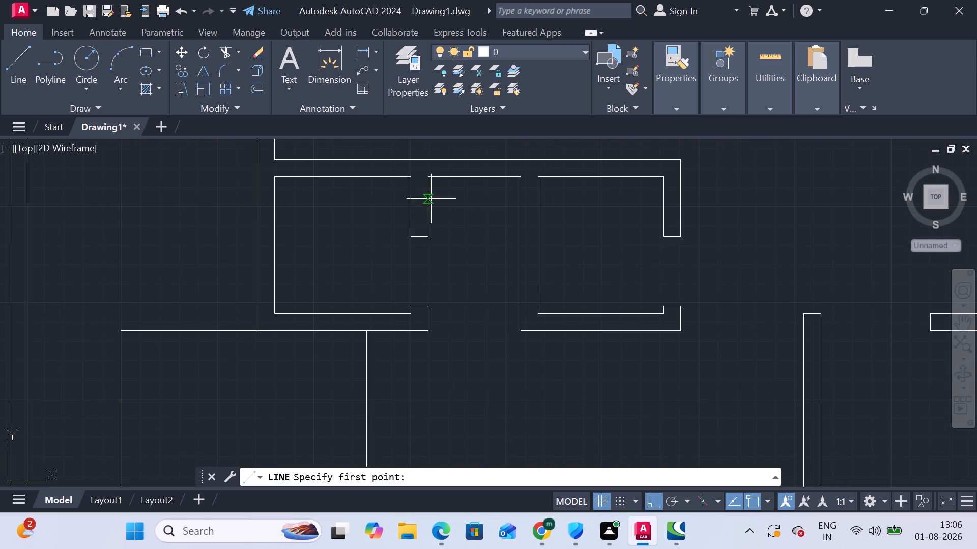
pyautogui.press('t')
pyautogui.press('k')
pyautogui.press('Return')
pyautogui.click(430, 177)
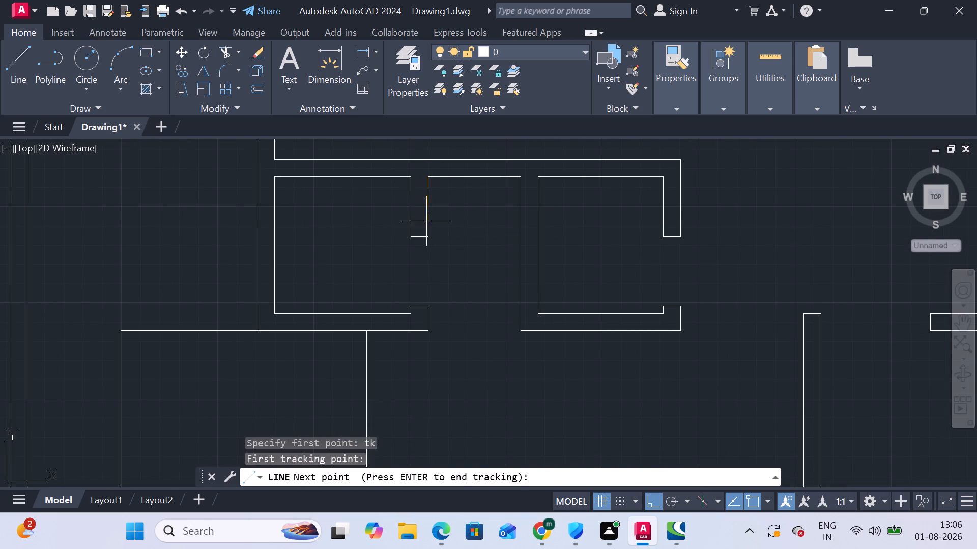
pyautogui.press('2')
pyautogui.press("'")
pyautogui.press('Return')
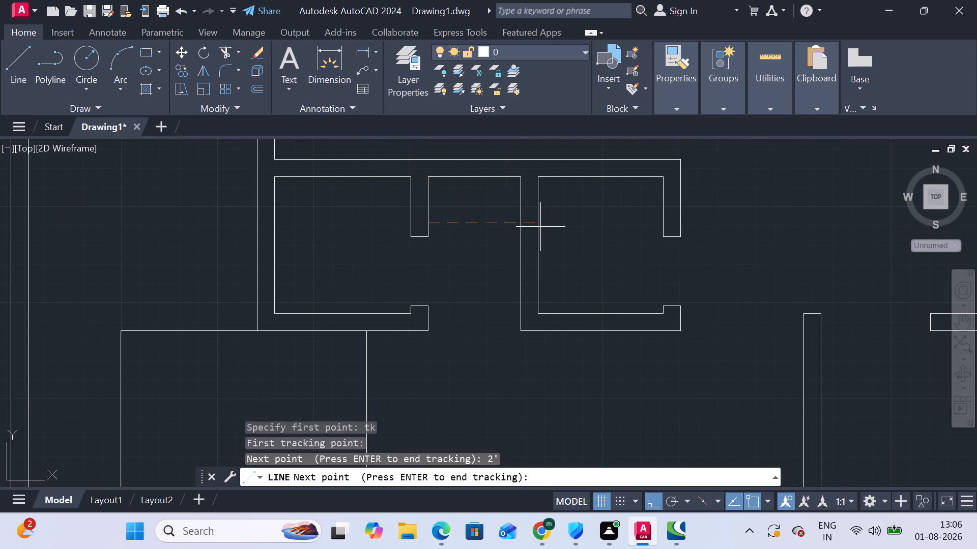
pyautogui.rightClick(493, 220)
pyautogui.click(518, 223)
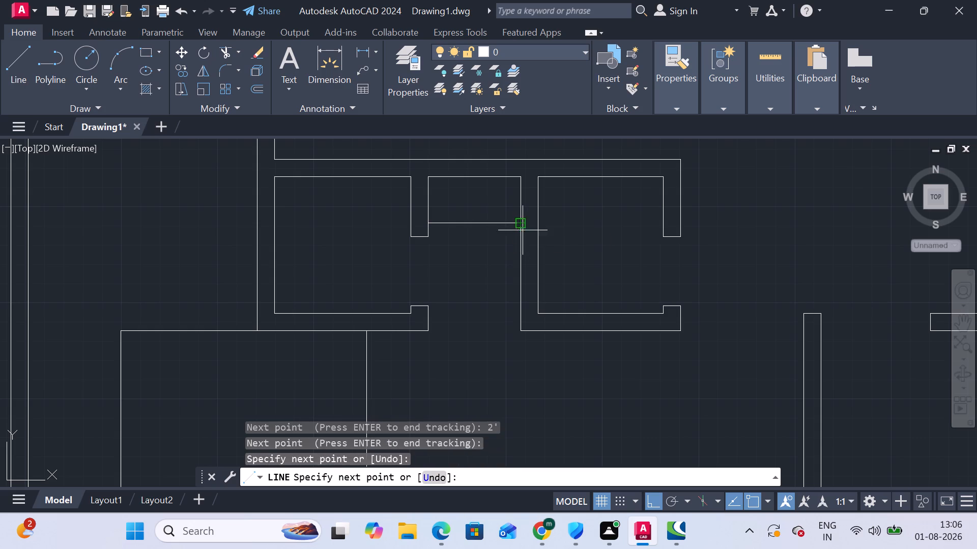
pyautogui.press('Escape')
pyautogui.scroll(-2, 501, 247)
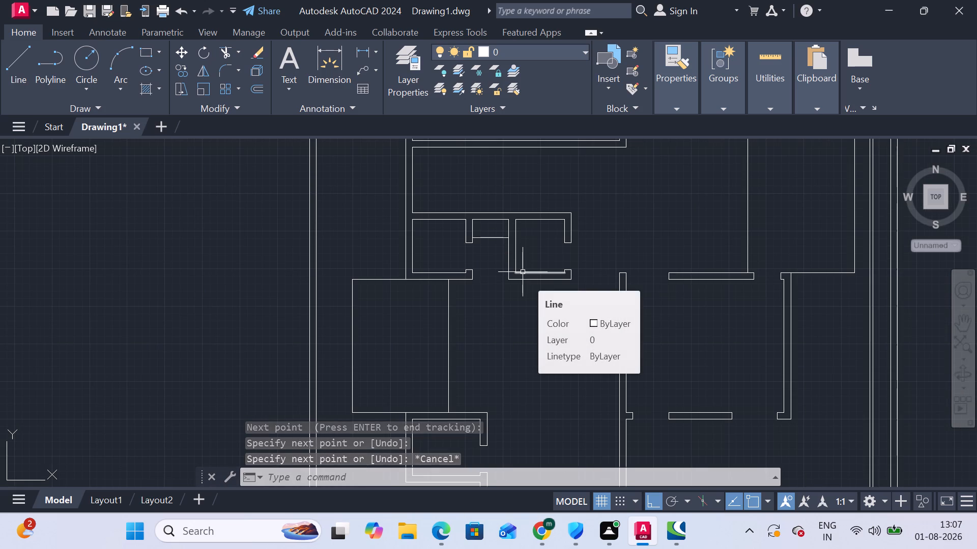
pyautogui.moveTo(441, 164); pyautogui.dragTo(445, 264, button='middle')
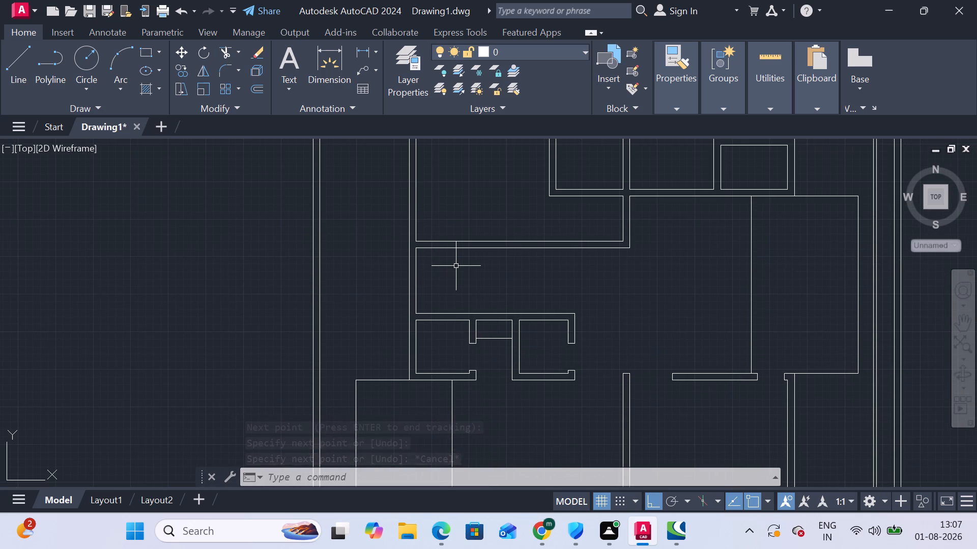
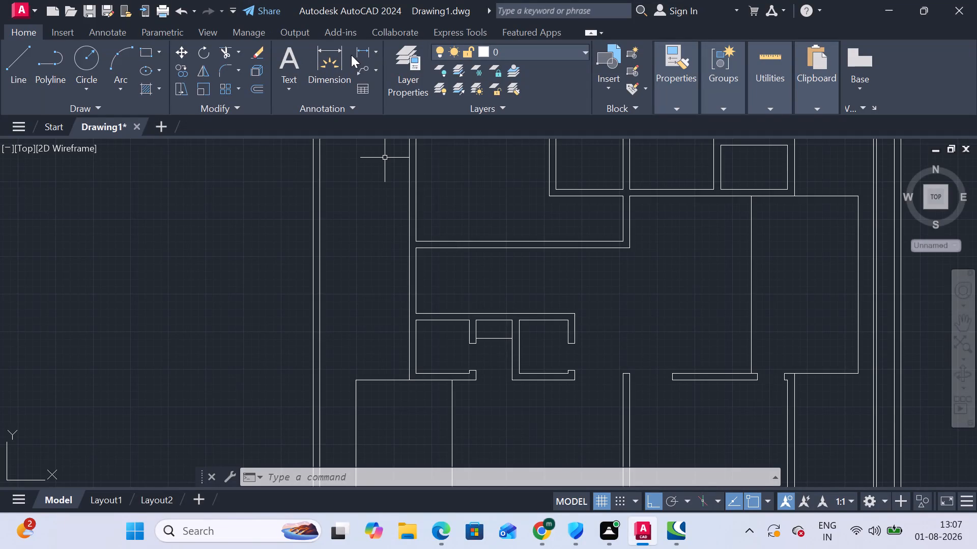
# Measure the vertical clearance between the two long horizontal walls of the space above the small rooms.
pyautogui.click(354, 55)
pyautogui.click(460, 252)
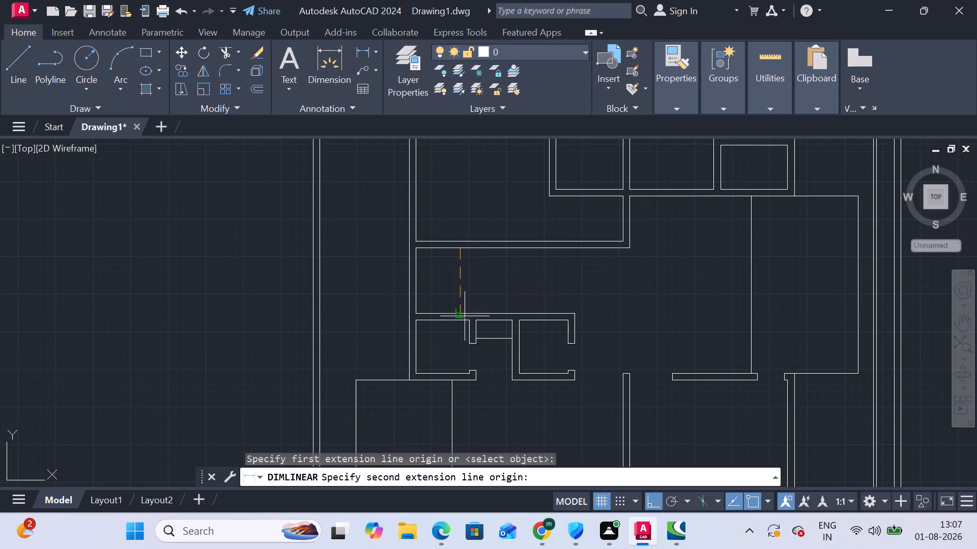
pyautogui.scroll(2, 464, 310)
pyautogui.click(454, 316)
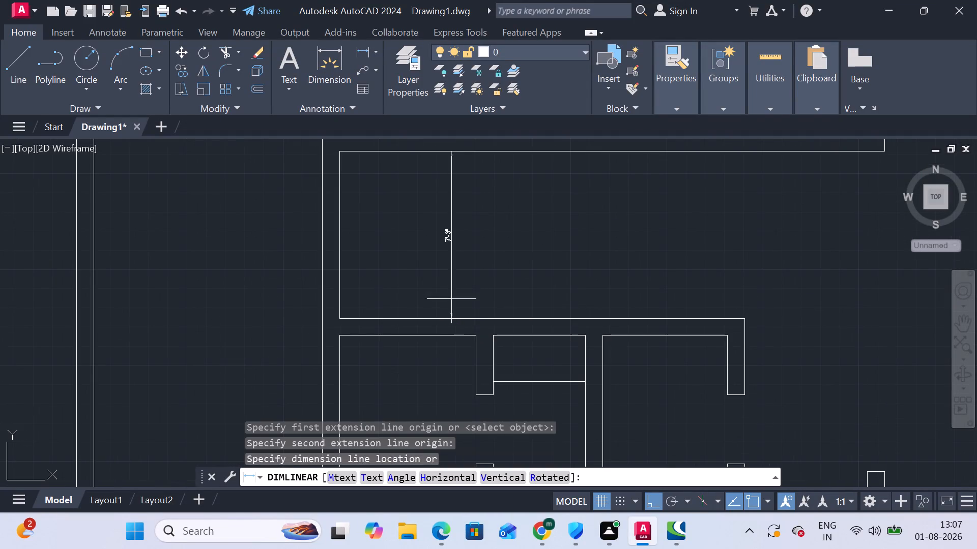
pyautogui.scroll(2, 440, 260)
pyautogui.press('Escape')
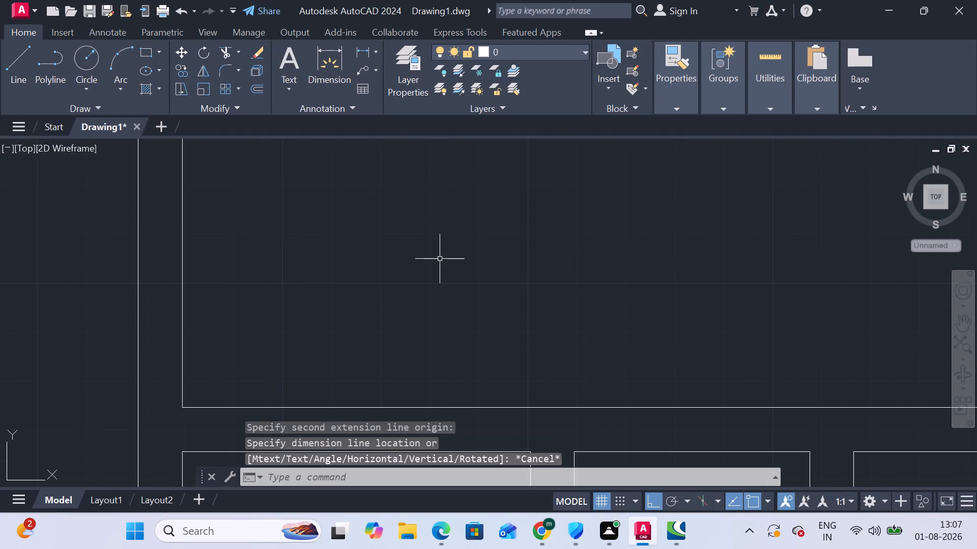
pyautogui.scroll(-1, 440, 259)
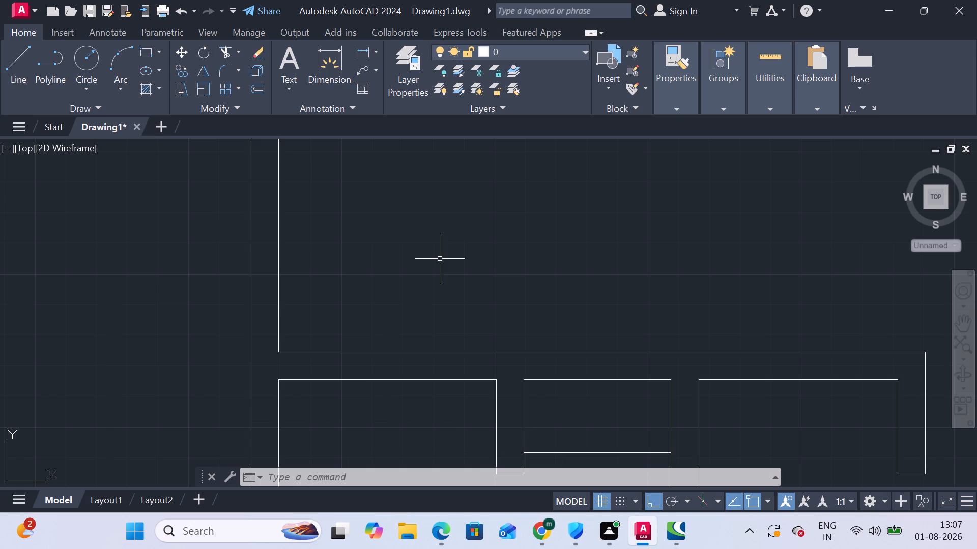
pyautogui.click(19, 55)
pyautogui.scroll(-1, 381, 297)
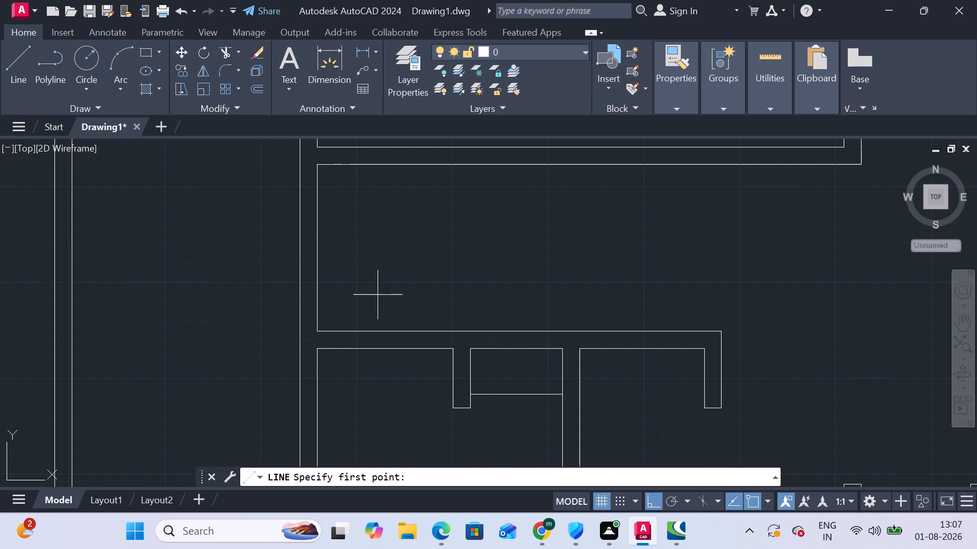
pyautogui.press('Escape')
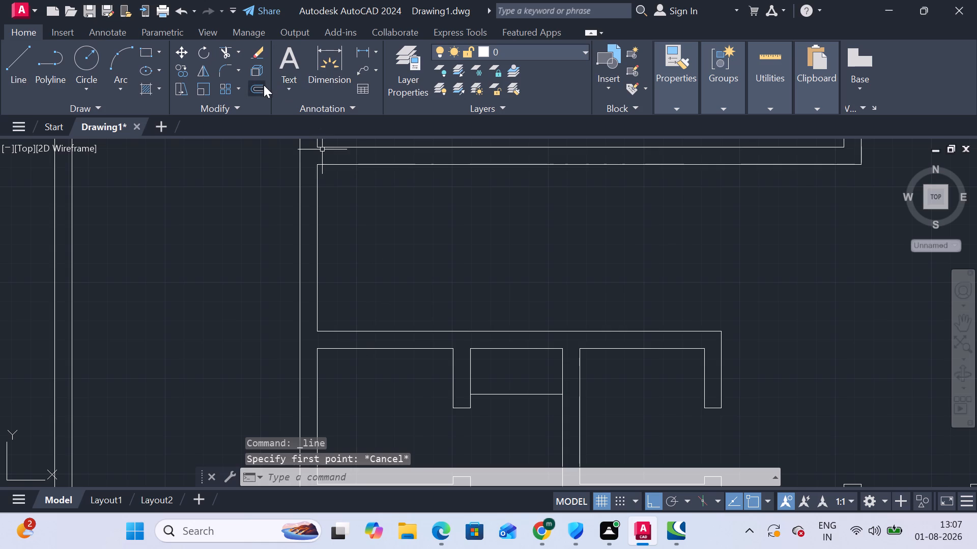
# Offset the lower and upper wall lines of the long space 3' inward, towards each other.
pyautogui.click(263, 85)
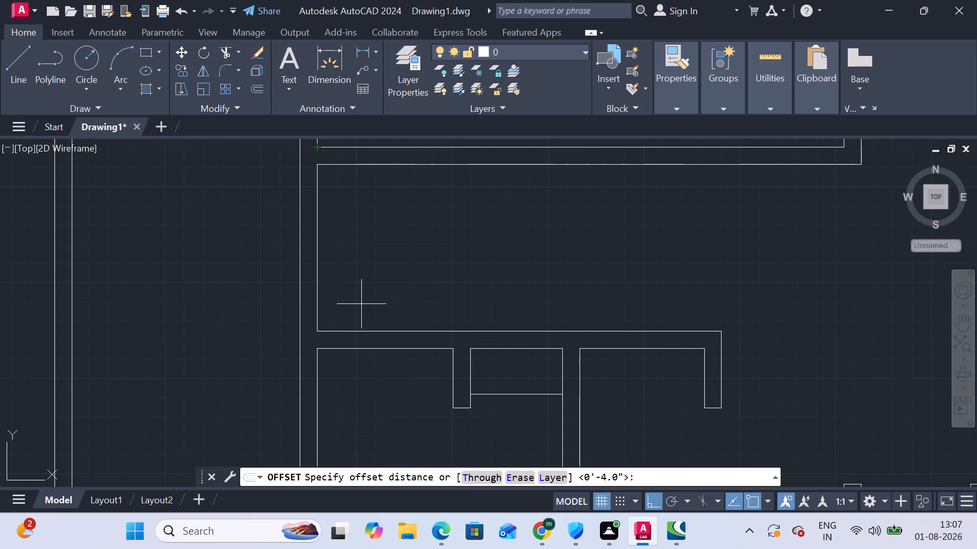
pyautogui.write("3'")
pyautogui.press('Return')
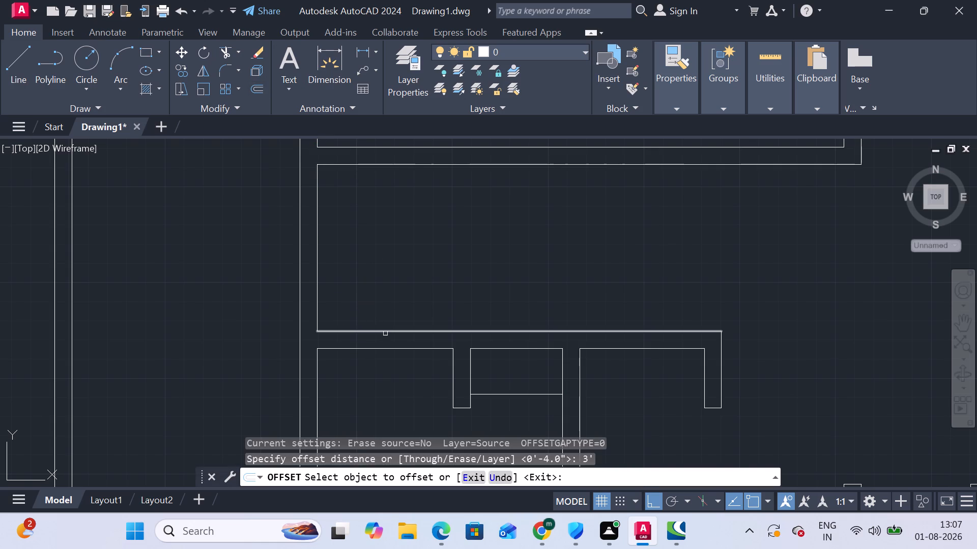
pyautogui.click(386, 334)
pyautogui.click(386, 329)
pyautogui.click(386, 332)
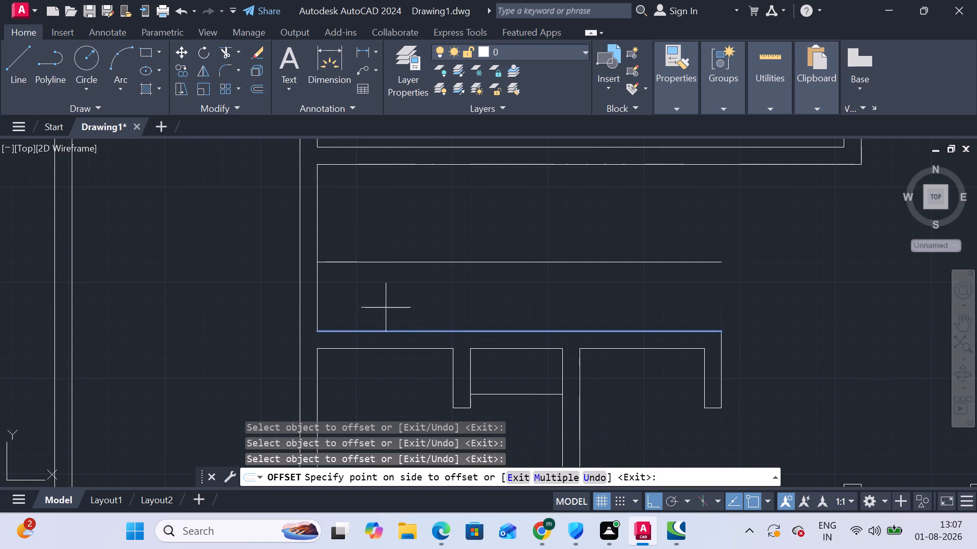
pyautogui.click(386, 269)
pyautogui.click(393, 165)
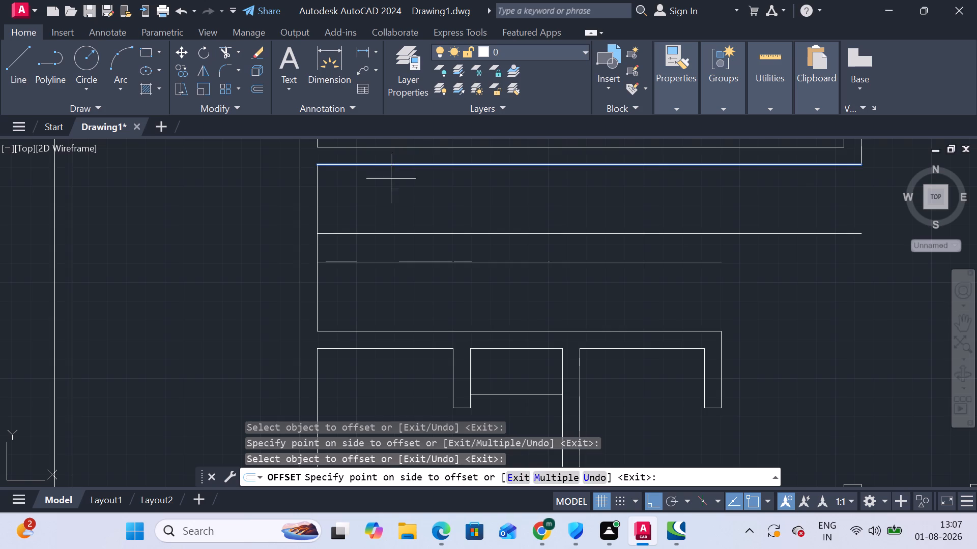
pyautogui.click(389, 198)
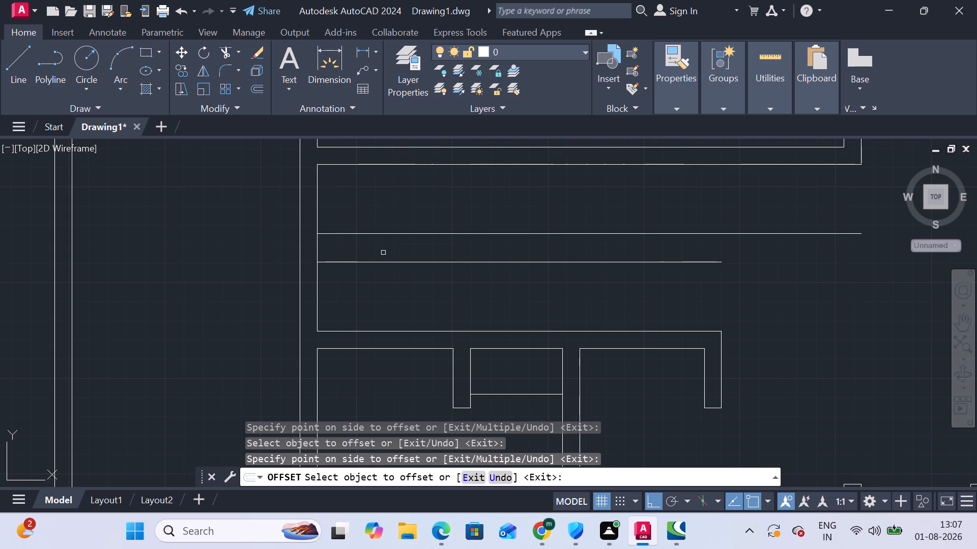
# Draw a vertical line from the right end of the lower offset line down to the wall corner below.
pyautogui.click(17, 56)
pyautogui.click(721, 266)
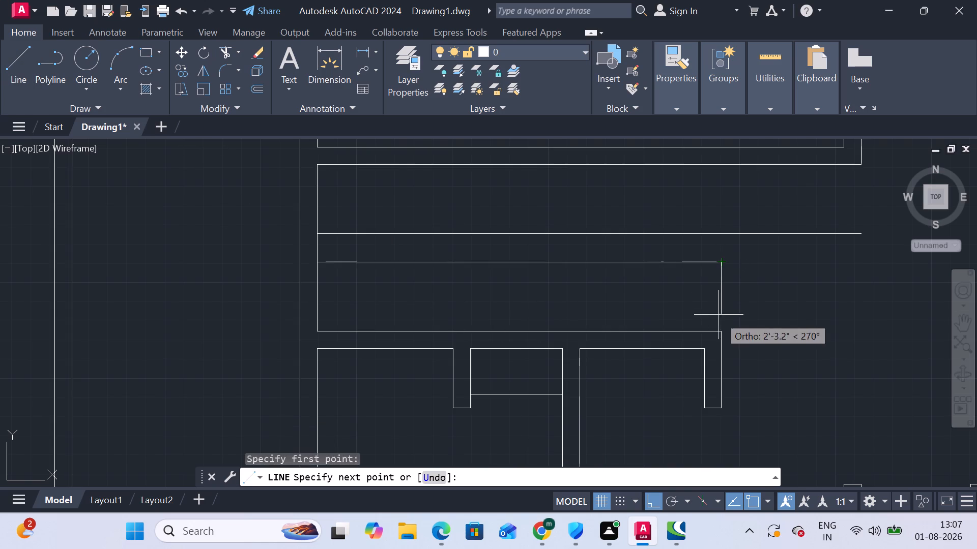
pyautogui.click(722, 330)
pyautogui.scroll(3, 726, 326)
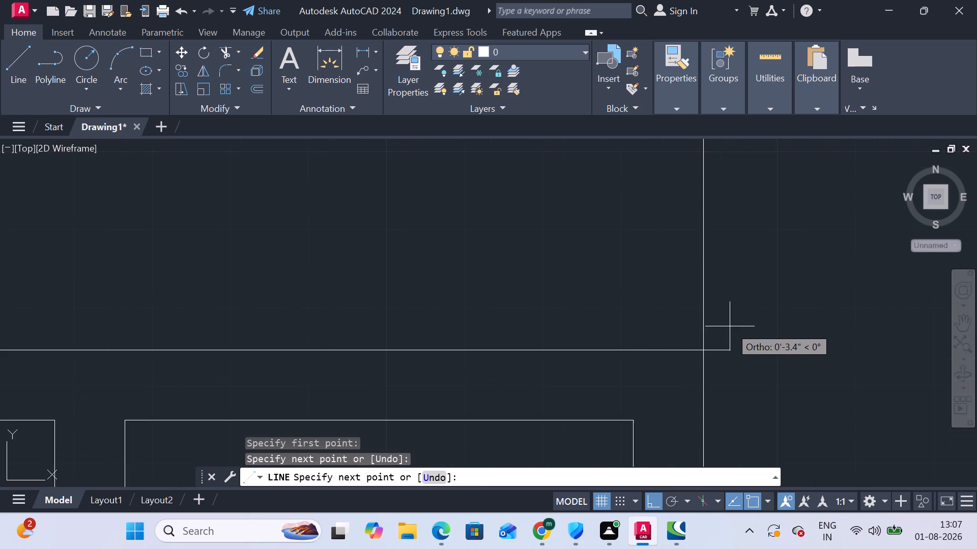
pyautogui.scroll(-3, 730, 326)
pyautogui.press('Escape')
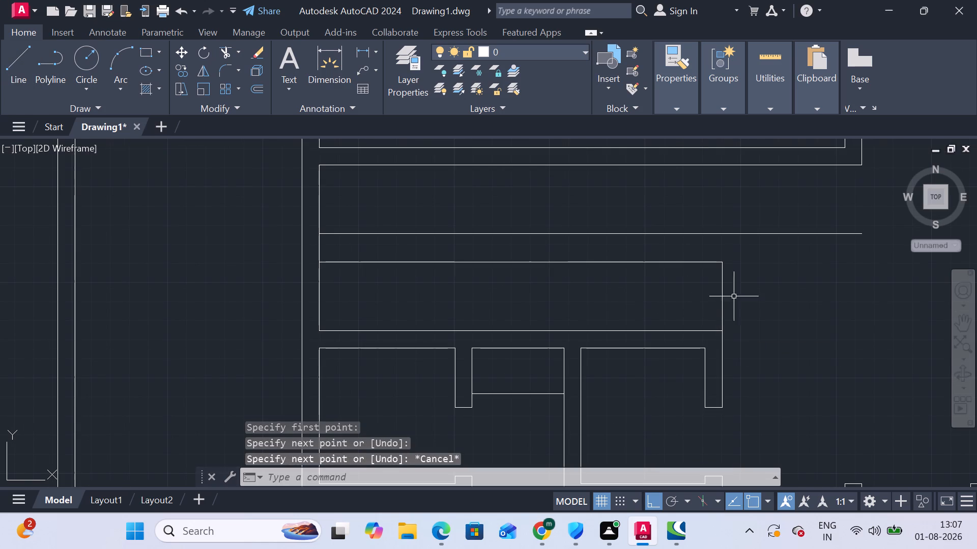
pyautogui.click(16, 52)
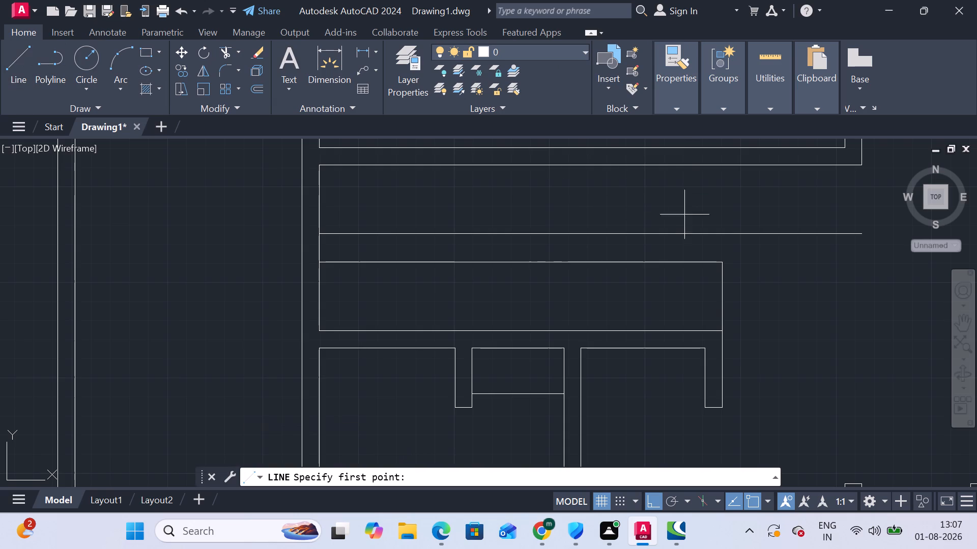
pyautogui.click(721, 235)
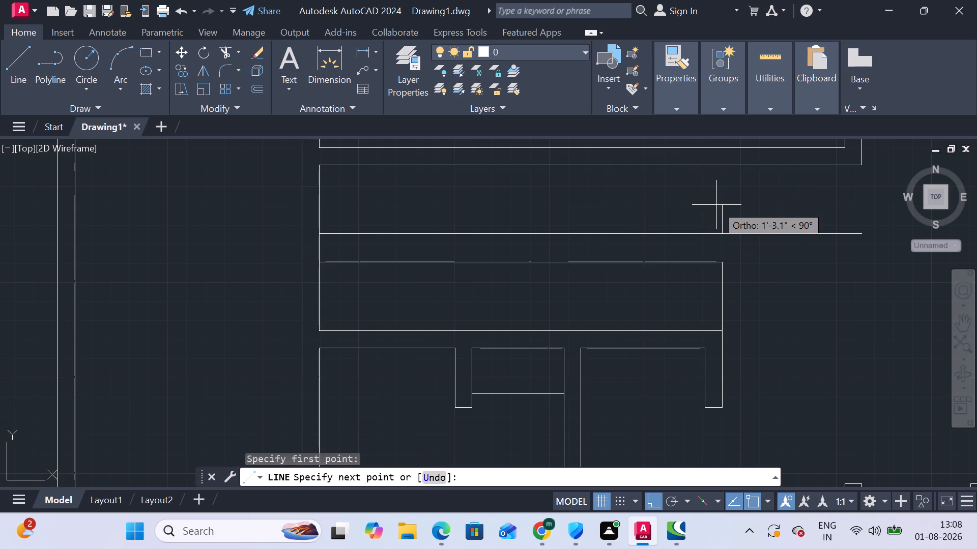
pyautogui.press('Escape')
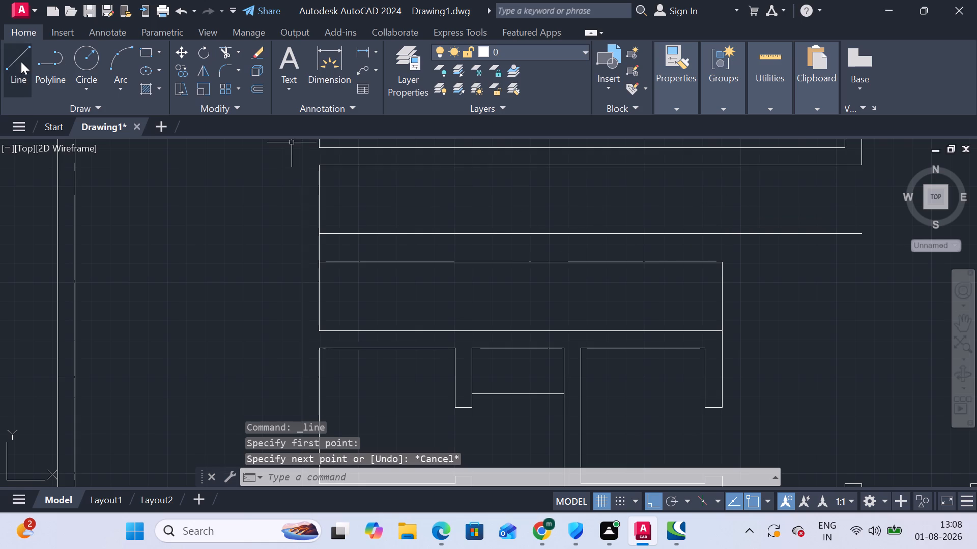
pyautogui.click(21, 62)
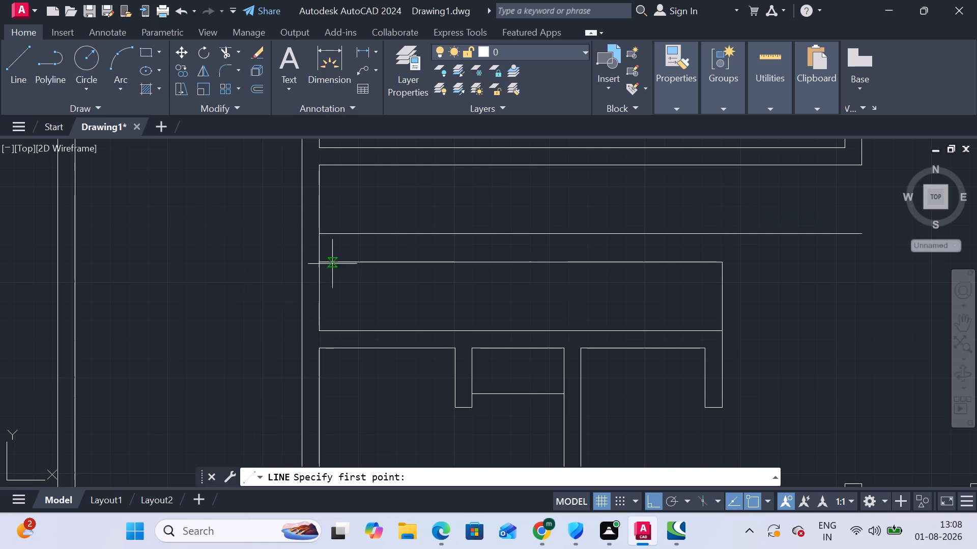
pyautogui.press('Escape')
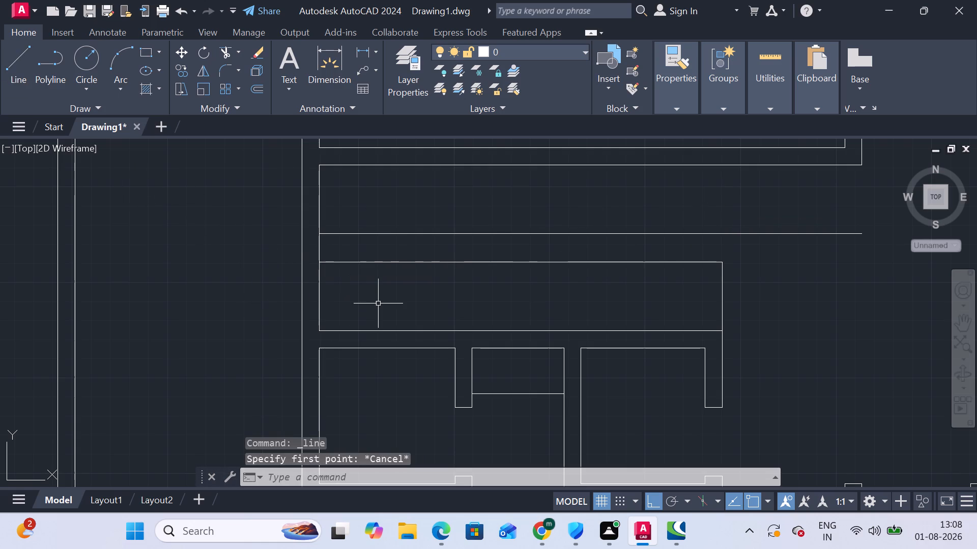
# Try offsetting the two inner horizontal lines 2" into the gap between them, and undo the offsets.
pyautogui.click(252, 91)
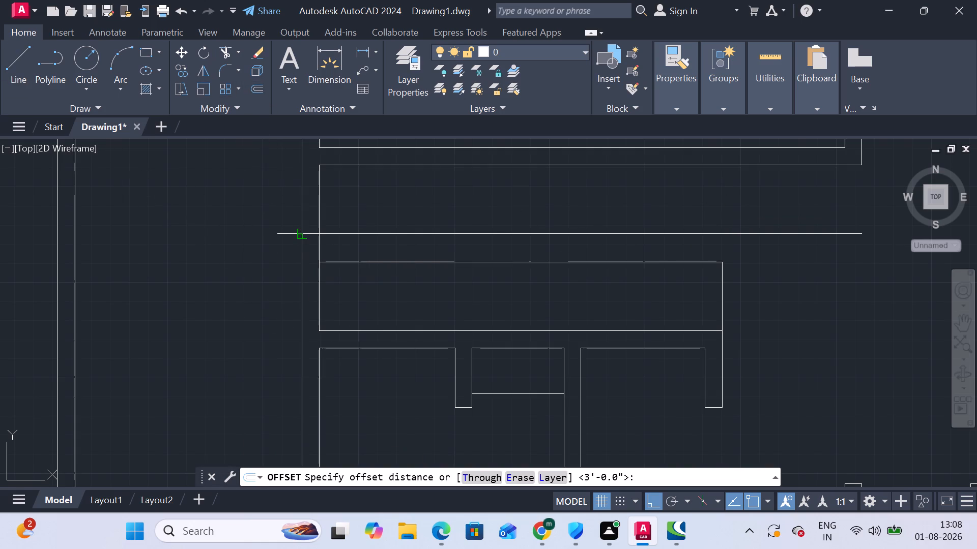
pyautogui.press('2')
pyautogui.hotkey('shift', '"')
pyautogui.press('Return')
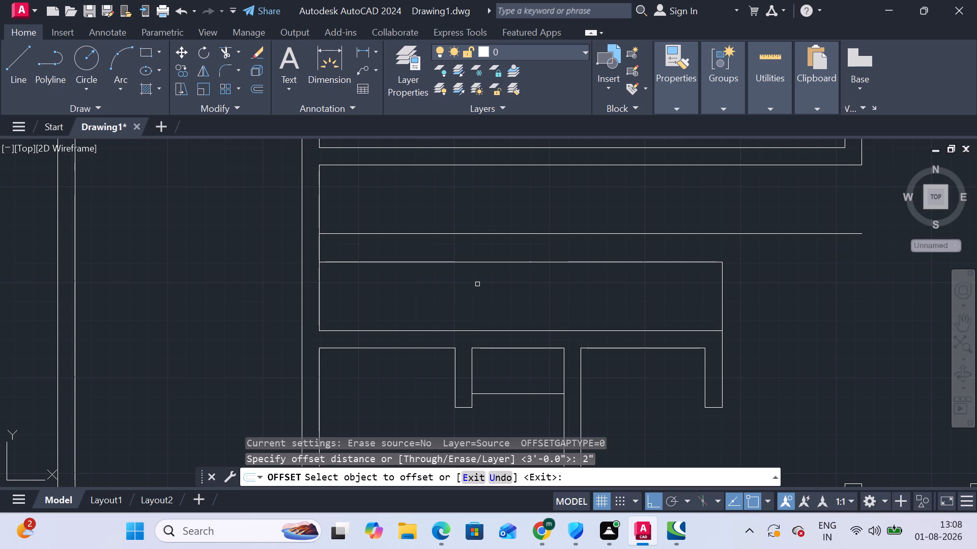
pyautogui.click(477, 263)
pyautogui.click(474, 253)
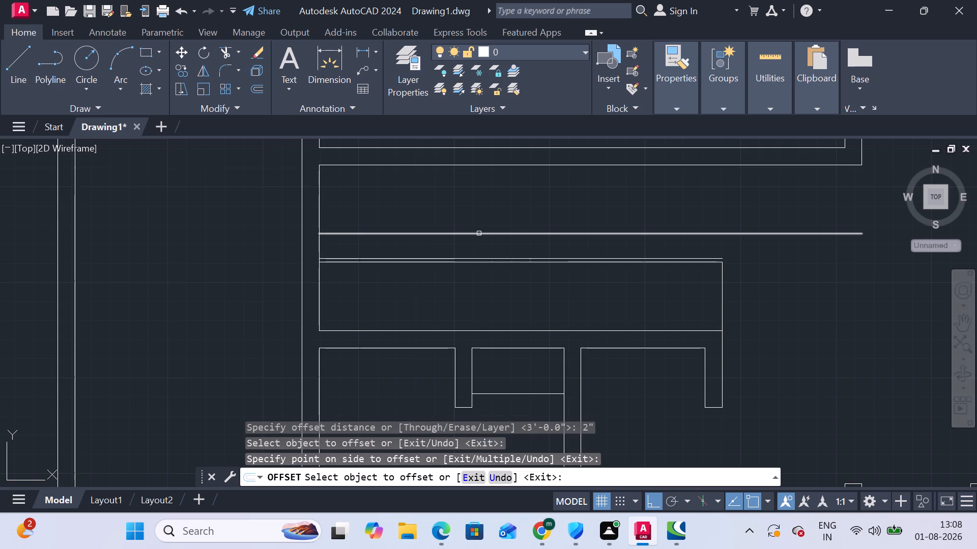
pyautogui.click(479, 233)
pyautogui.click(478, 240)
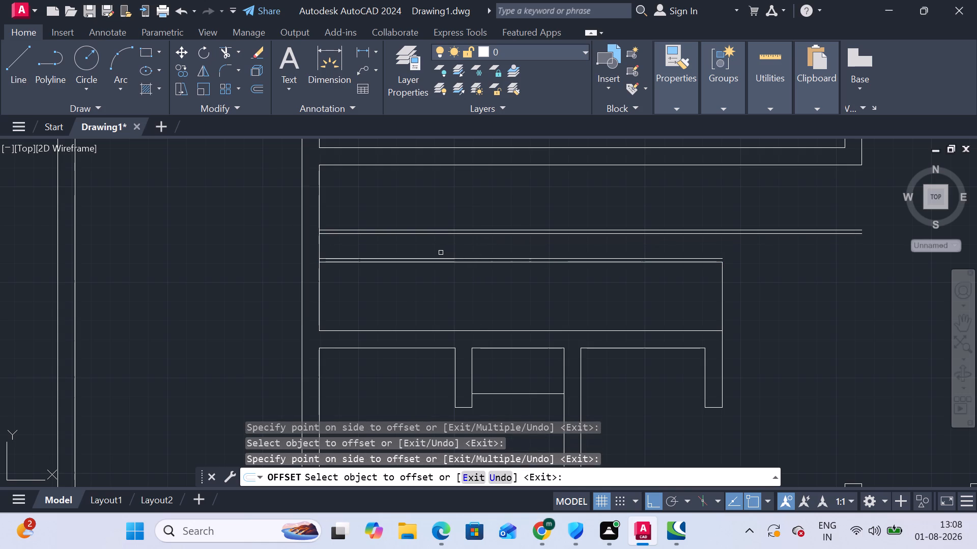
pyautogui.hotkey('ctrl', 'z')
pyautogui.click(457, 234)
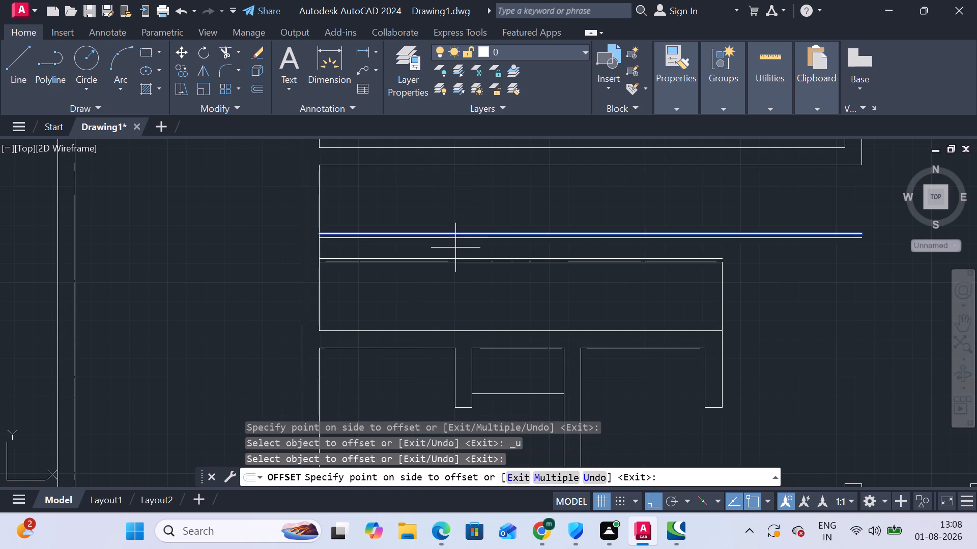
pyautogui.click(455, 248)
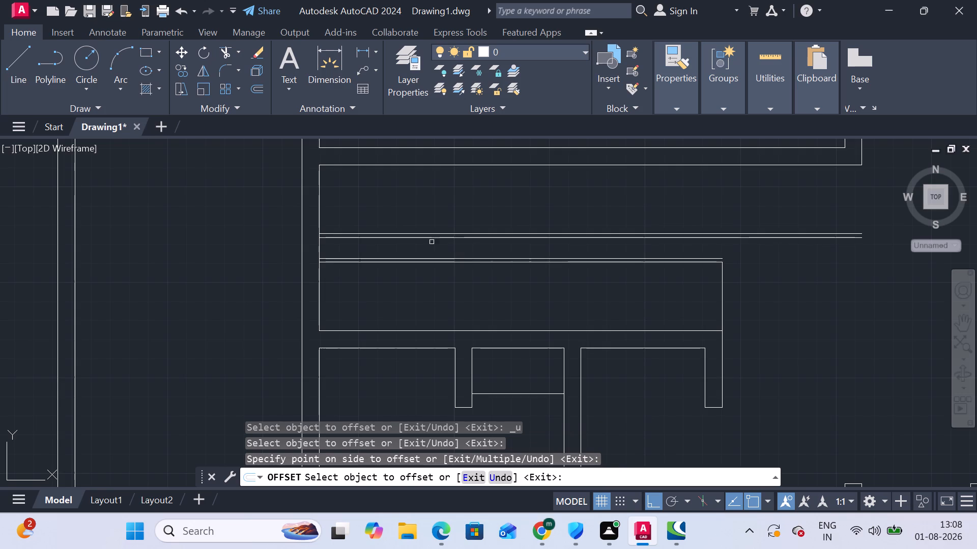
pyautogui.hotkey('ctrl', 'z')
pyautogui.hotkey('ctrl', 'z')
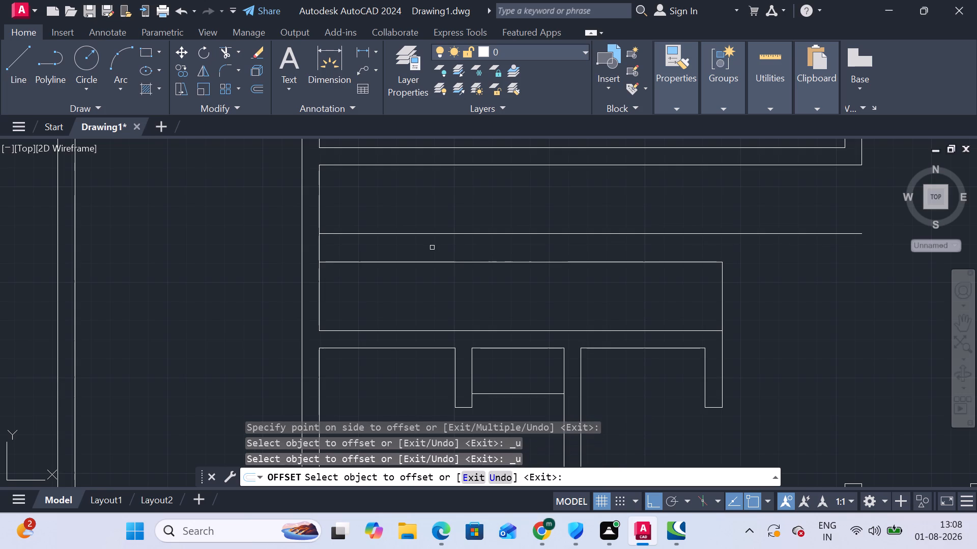
# Offset the two inner horizontal lines 4" into the gap between them.
pyautogui.press('space')
pyautogui.press('space')
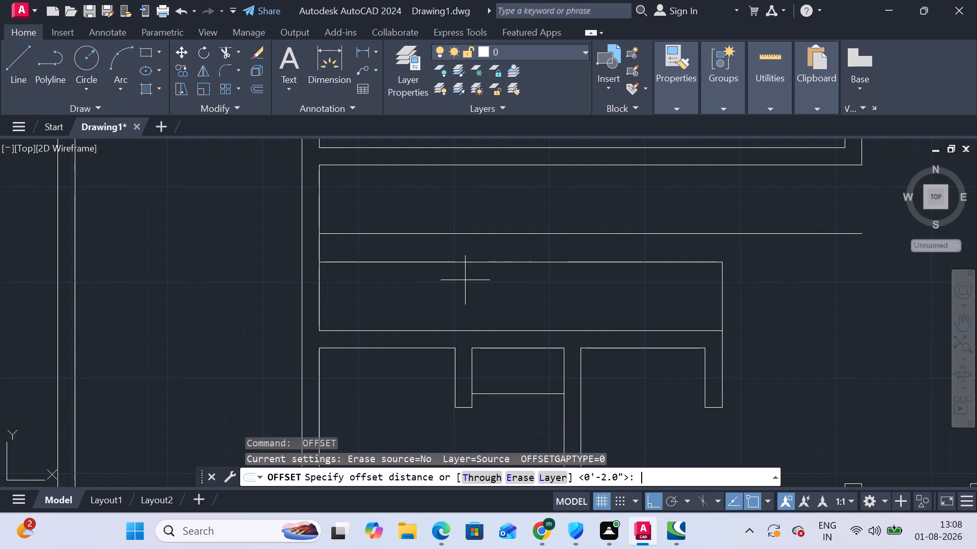
pyautogui.write('4"')
pyautogui.press('Return')
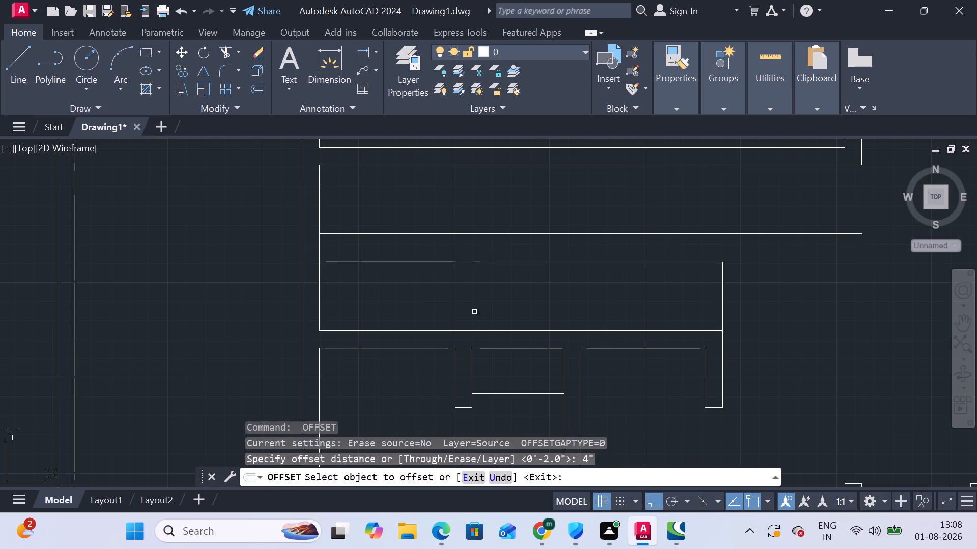
pyautogui.click(477, 263)
pyautogui.click(474, 252)
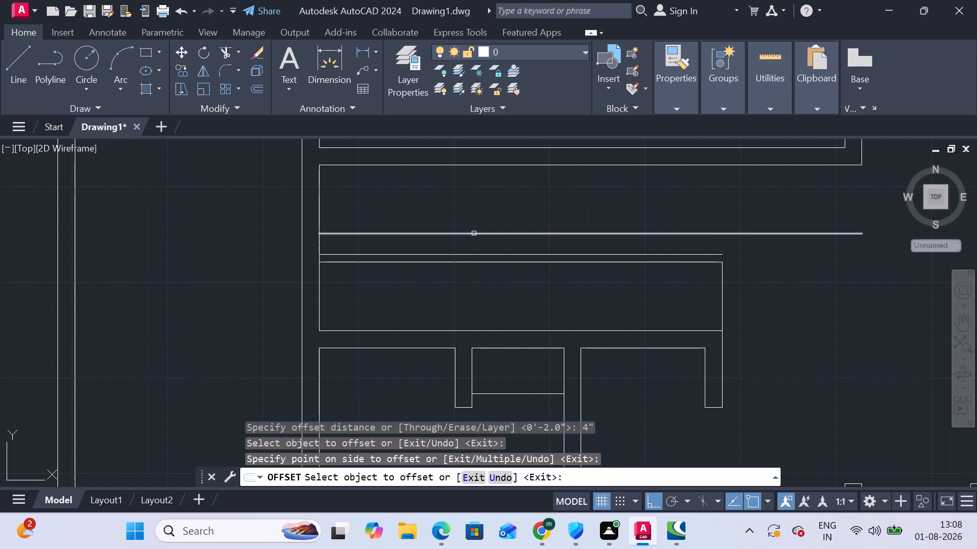
pyautogui.click(474, 233)
pyautogui.click(471, 249)
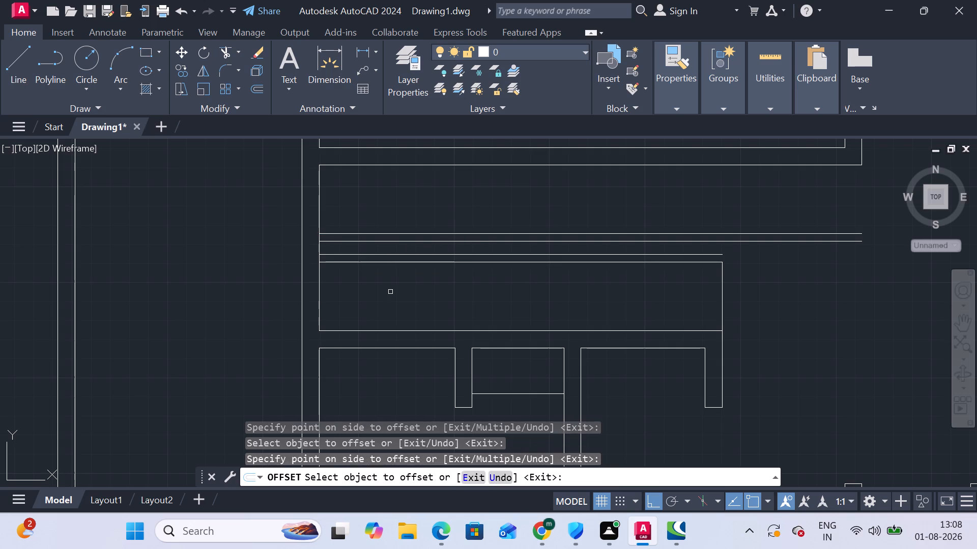
pyautogui.press('Escape')
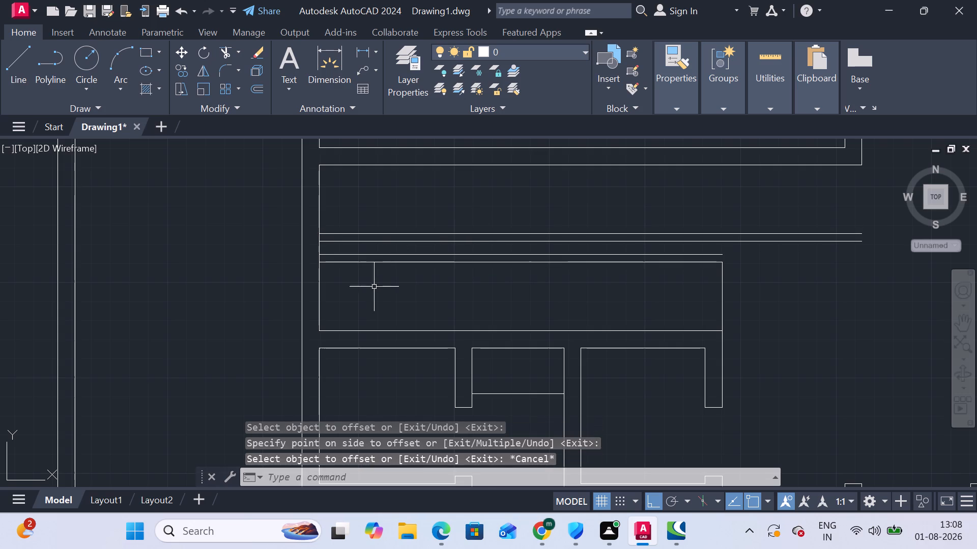
# Draw a vertical line across the full height of the long space, tracked 3' from its lower-left inner corner.
pyautogui.click(27, 56)
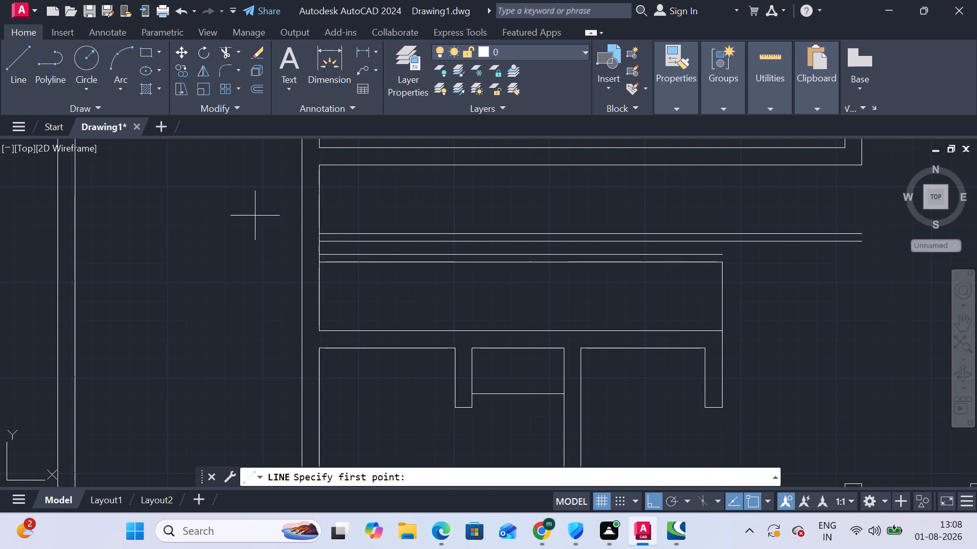
pyautogui.scroll(1, 328, 262)
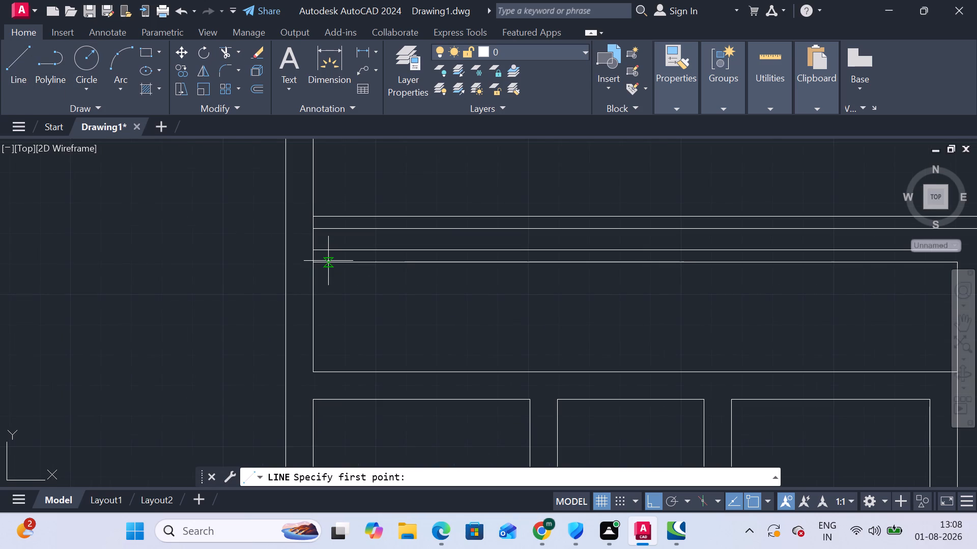
pyautogui.press('t')
pyautogui.press('k')
pyautogui.press('Return')
pyautogui.click(314, 371)
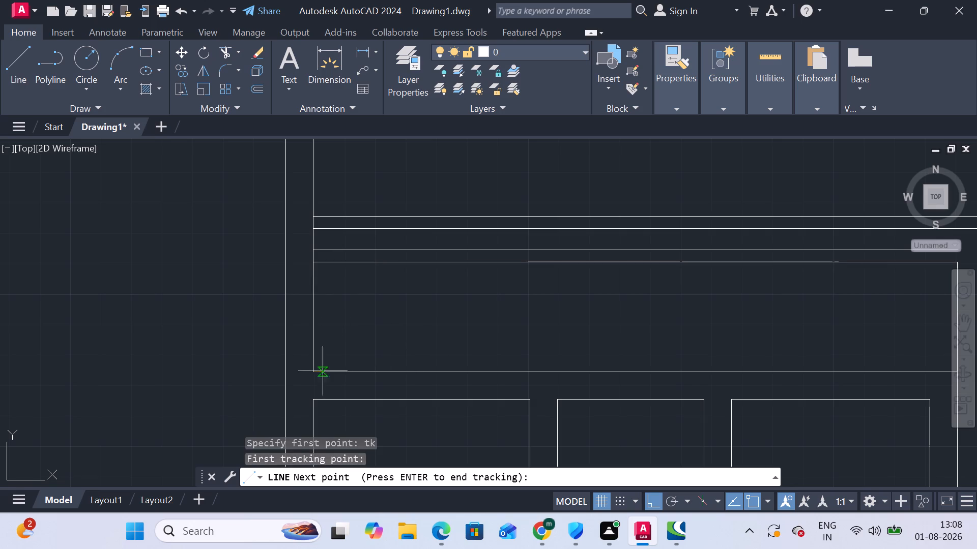
pyautogui.write("3'")
pyautogui.press('Return')
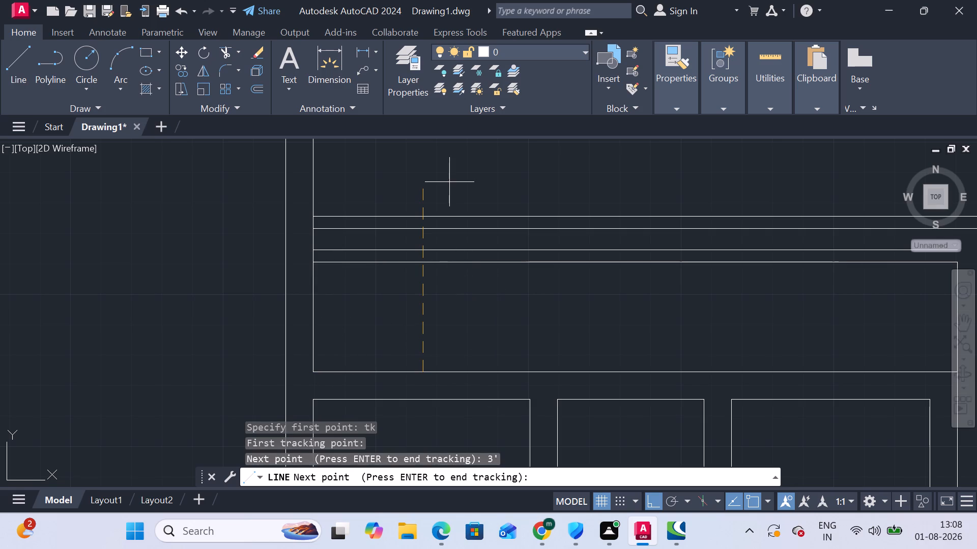
pyautogui.rightClick(449, 181)
pyautogui.moveTo(449, 181); pyautogui.dragTo(460, 286, button='middle')
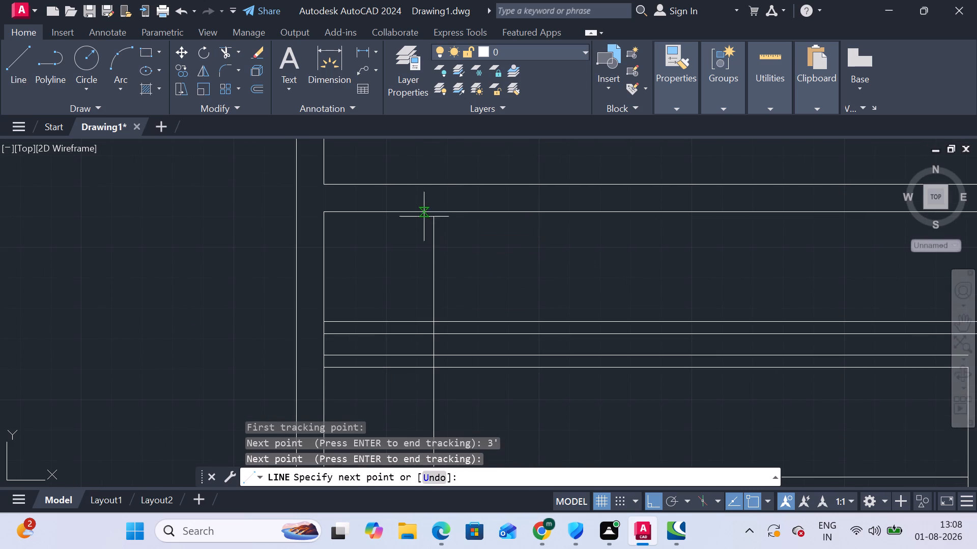
pyautogui.click(436, 210)
pyautogui.press('Escape')
pyautogui.scroll(-1, 474, 299)
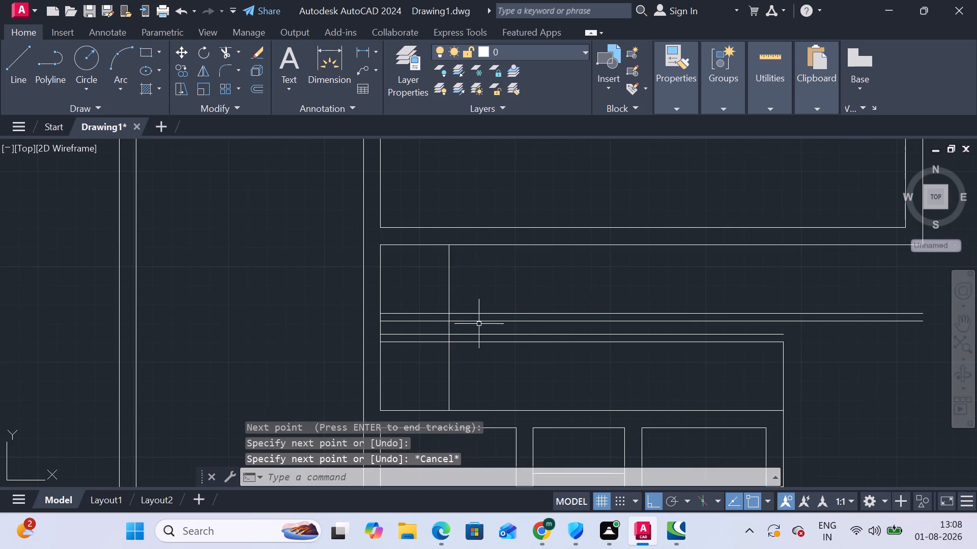
# Trim off the four inner horizontal lines between the left wall and the new vertical line.
pyautogui.click(228, 49)
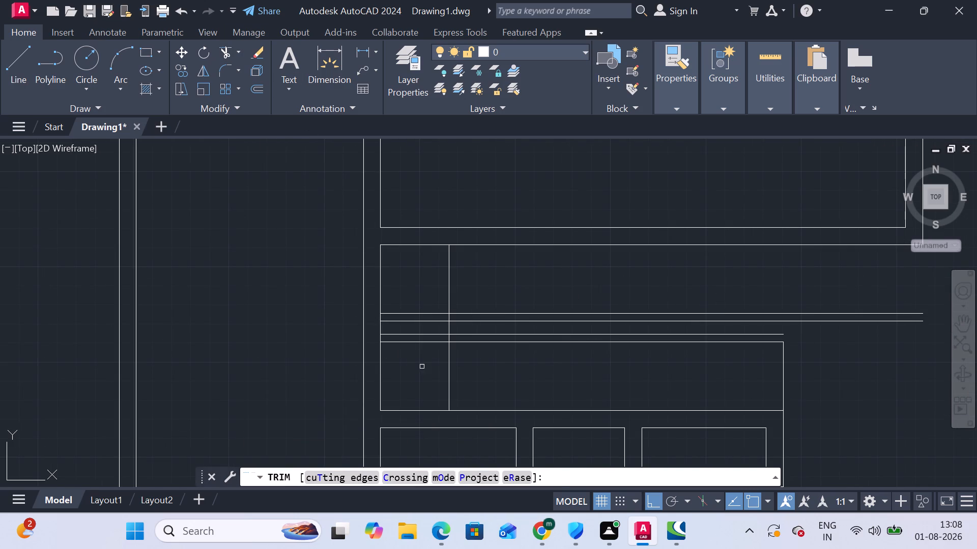
pyautogui.moveTo(423, 367); pyautogui.dragTo(422, 361)
pyautogui.click(424, 270)
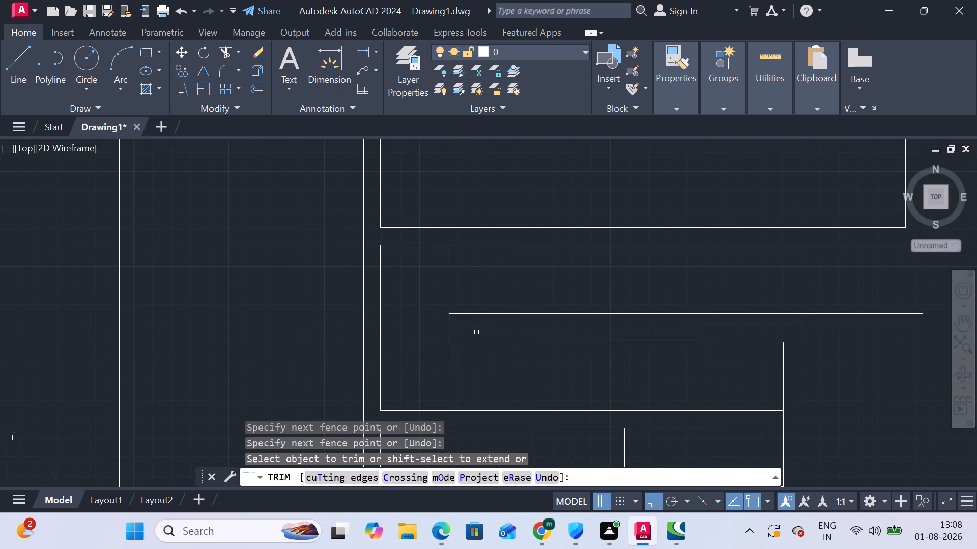
pyautogui.scroll(1, 458, 329)
pyautogui.press('Escape')
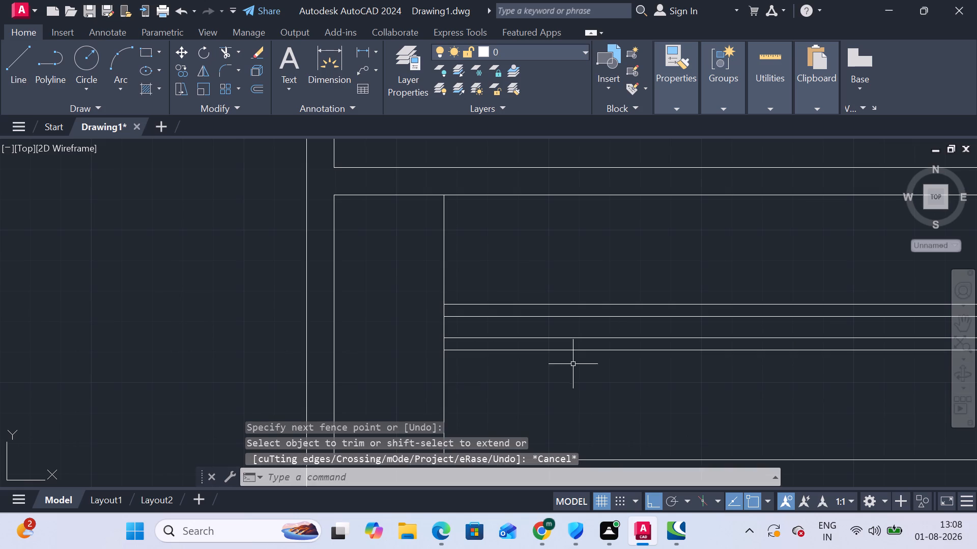
# Extend the vertical line at the lower flight's right end up to the lower 4" offset line.
pyautogui.moveTo(490, 365); pyautogui.dragTo(490, 308, button='middle')
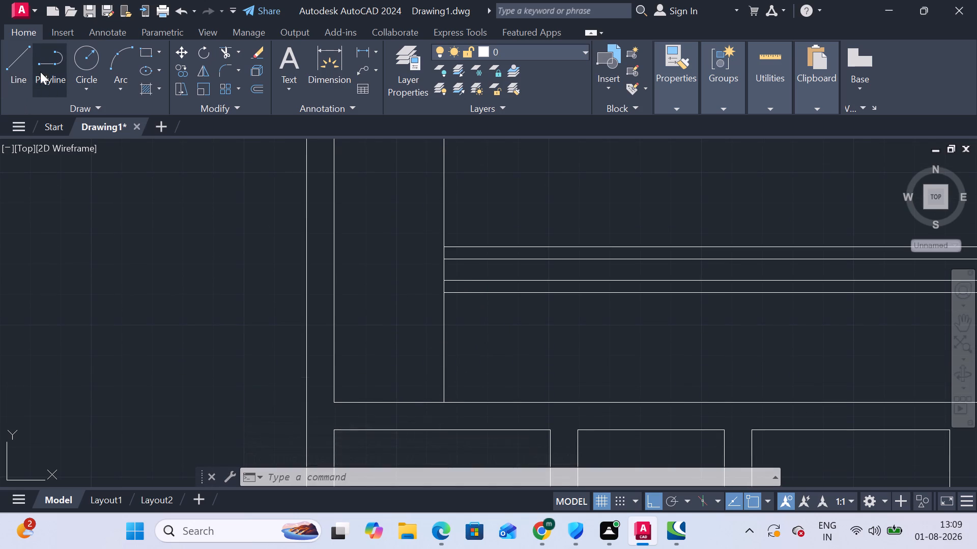
pyautogui.scroll(-1, 727, 310)
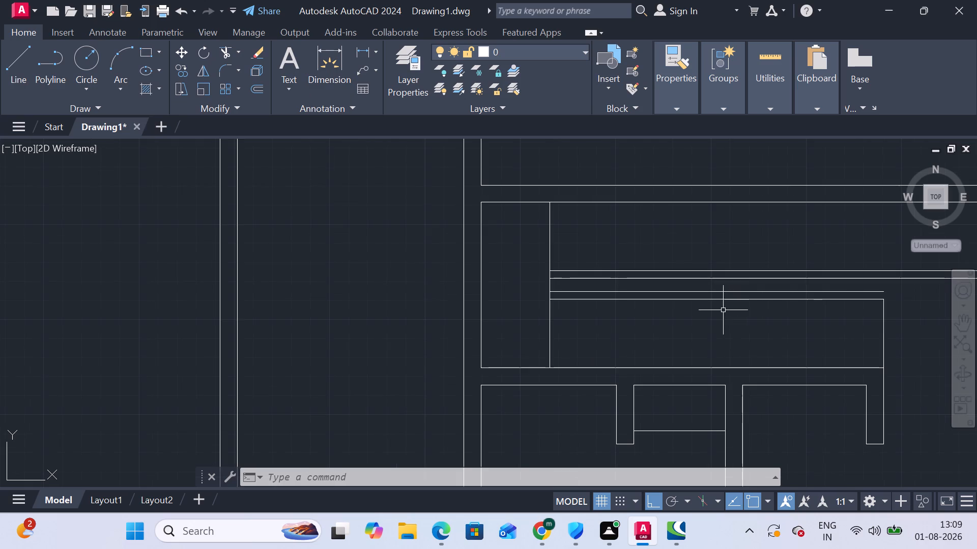
pyautogui.moveTo(722, 310); pyautogui.dragTo(490, 259, button='middle')
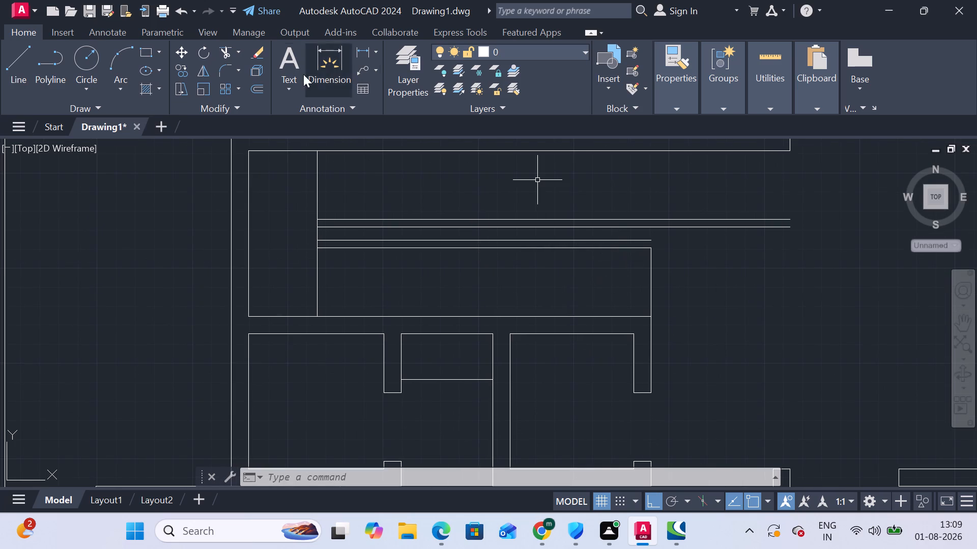
pyautogui.click(216, 48)
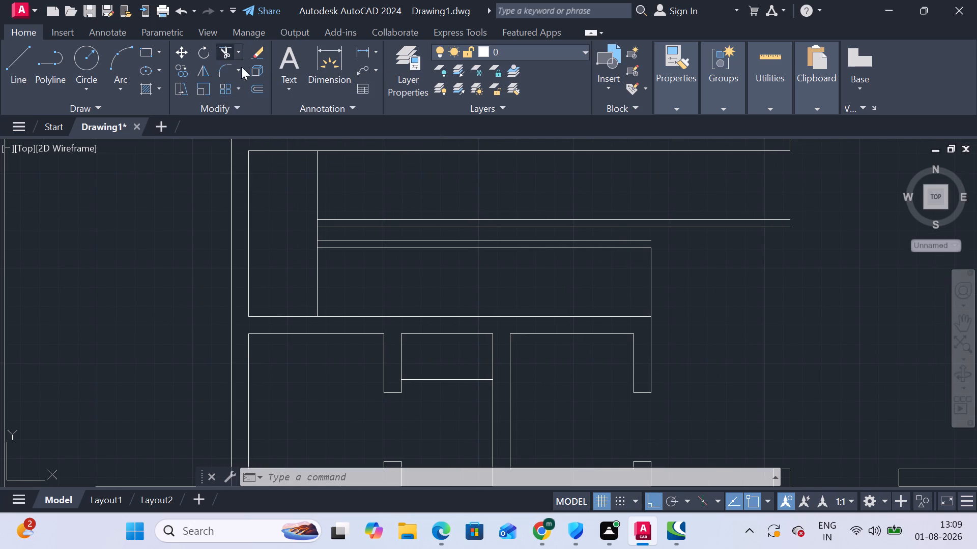
pyautogui.keyDown('shift'); pyautogui.click(621, 289); pyautogui.keyUp('shift')
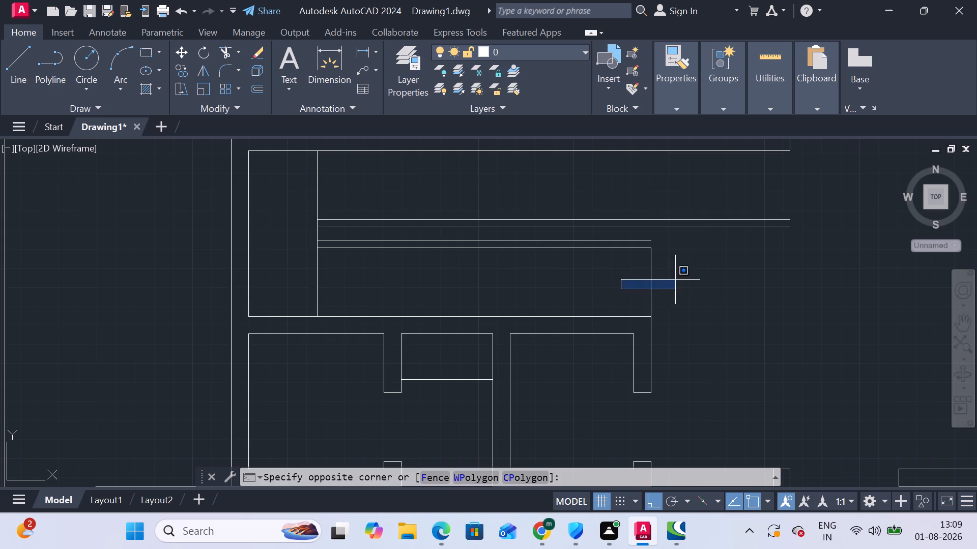
pyautogui.keyDown('shift'); pyautogui.click(613, 280); pyautogui.keyUp('shift')
pyautogui.click(221, 48)
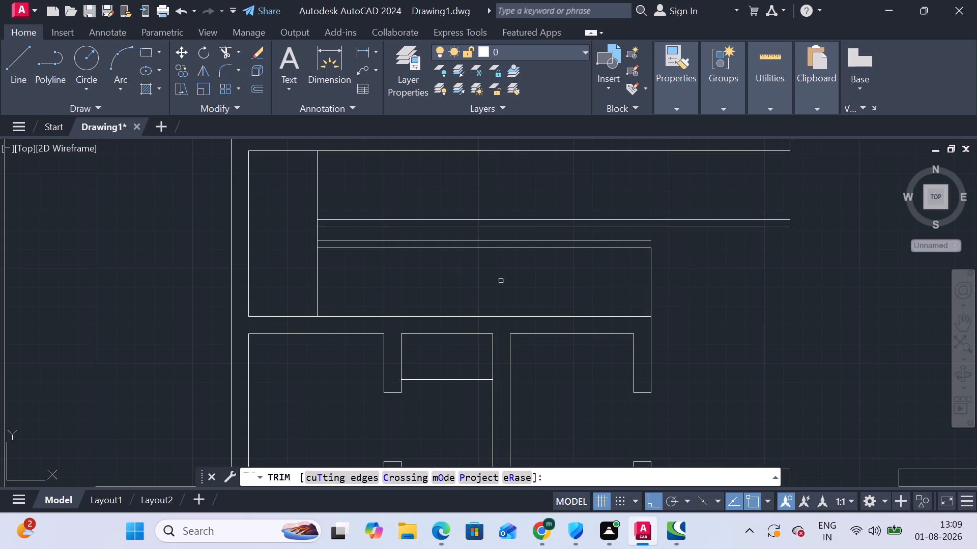
pyautogui.keyDown('shift'); pyautogui.click(580, 283); pyautogui.keyUp('shift')
pyautogui.keyDown('shift'); pyautogui.click(719, 268); pyautogui.keyUp('shift')
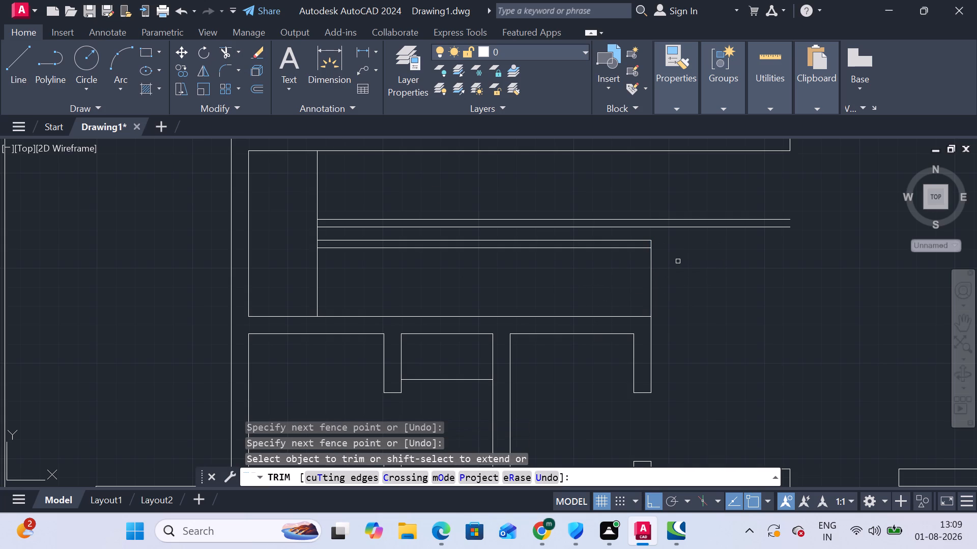
pyautogui.press('Escape')
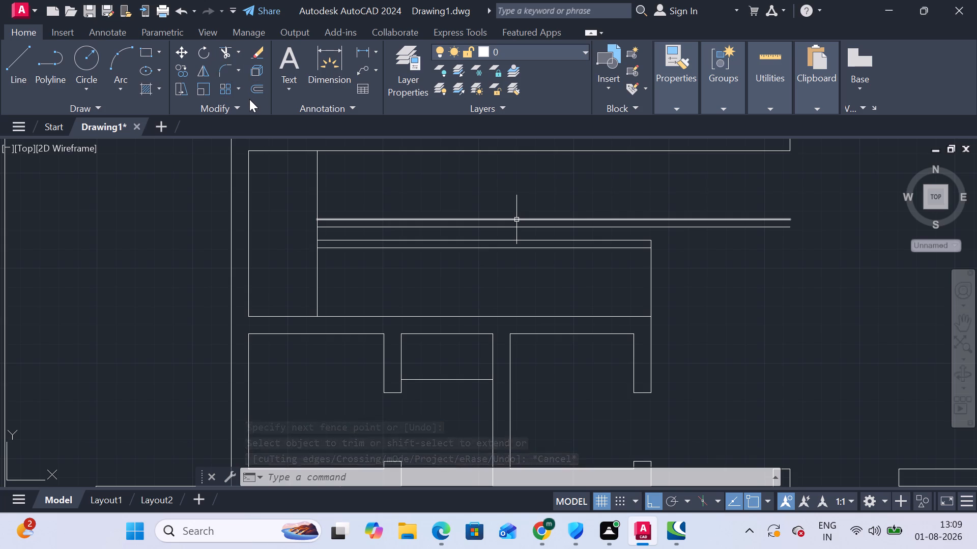
# Draw the lower flight's first tread line 1' from the landing line, from the lower wall up to the flight's upper edge.
pyautogui.click(20, 57)
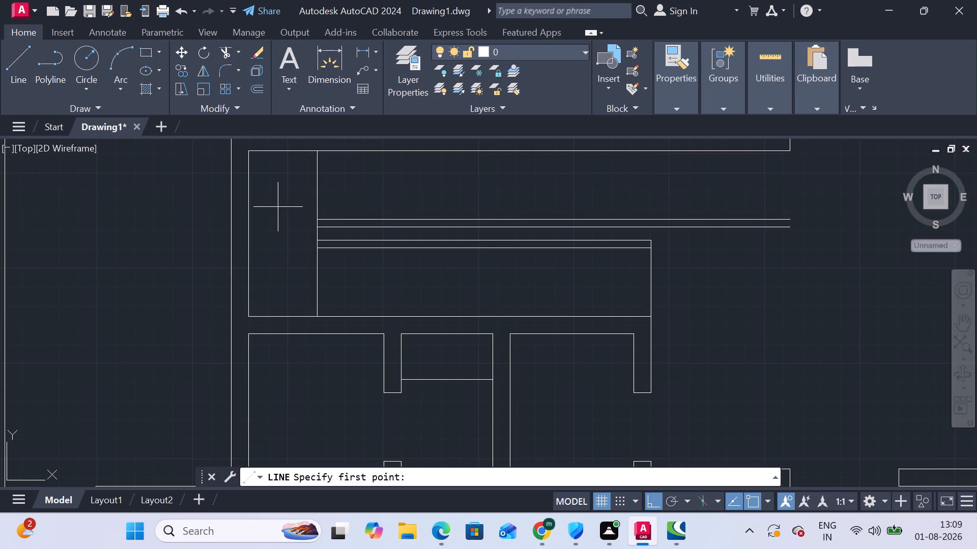
pyautogui.write('tj')
pyautogui.press('BackSpace')
pyautogui.press('k')
pyautogui.press('Return')
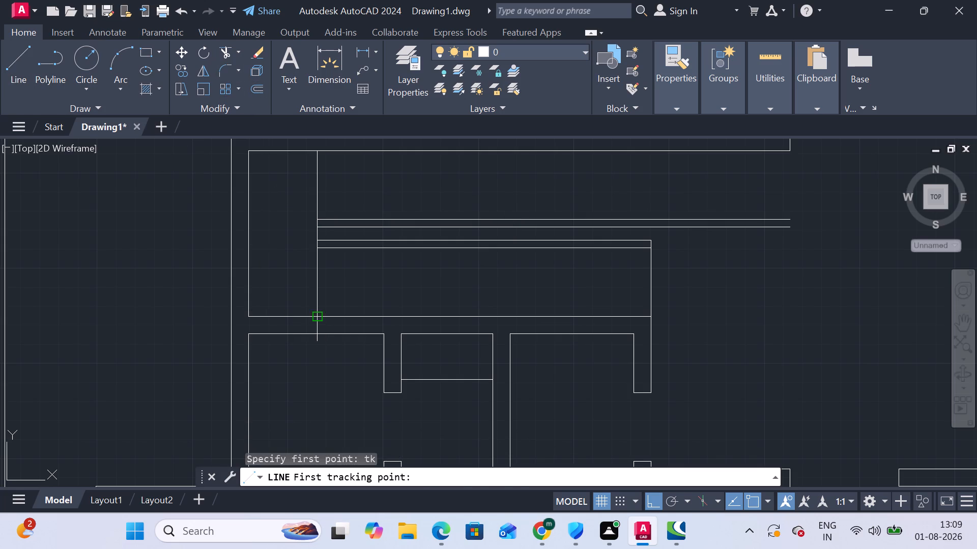
pyautogui.click(318, 317)
pyautogui.write("1'")
pyautogui.press('Return')
pyautogui.rightClick(337, 265)
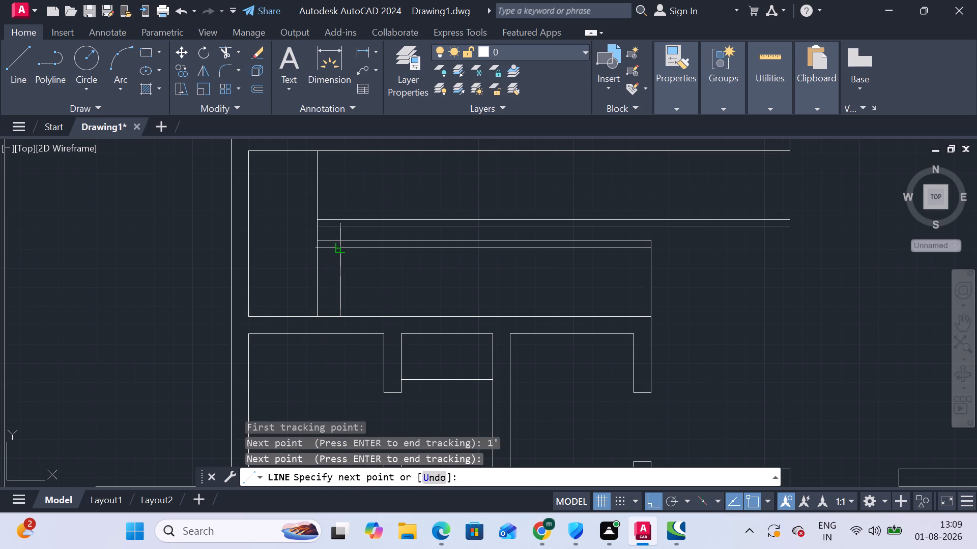
pyautogui.click(342, 251)
pyautogui.press('Escape')
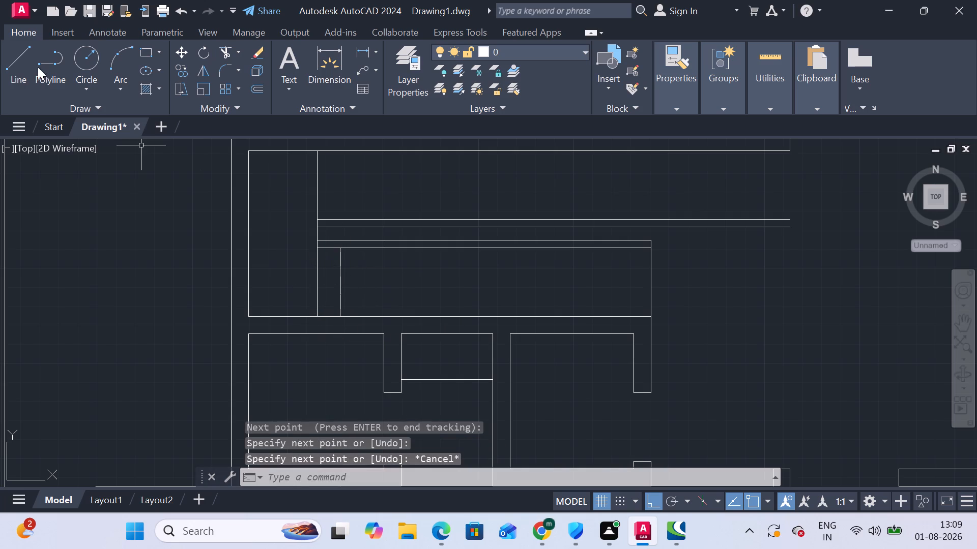
# Offset the first tread line 1' to the right successively, making four more tread lines in the lower flight.
pyautogui.click(255, 90)
pyautogui.press('1')
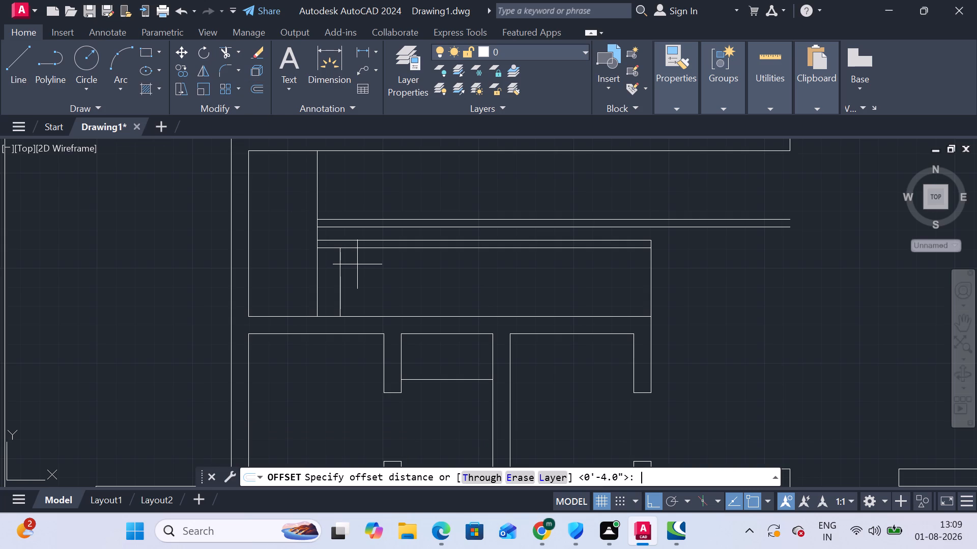
pyautogui.press("'")
pyautogui.press('Return')
pyautogui.click(340, 270)
pyautogui.click(371, 278)
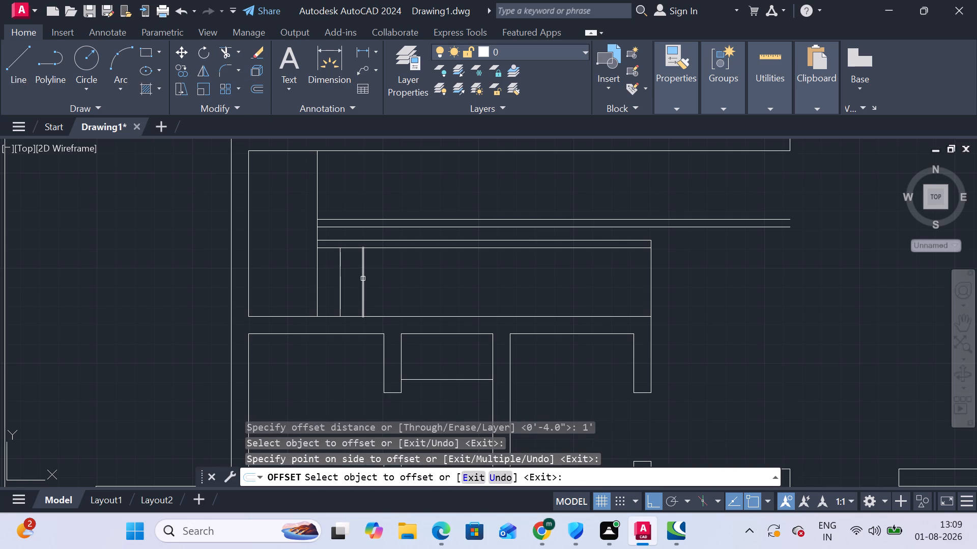
pyautogui.click(363, 279)
pyautogui.click(378, 278)
pyautogui.click(384, 277)
pyautogui.click(407, 277)
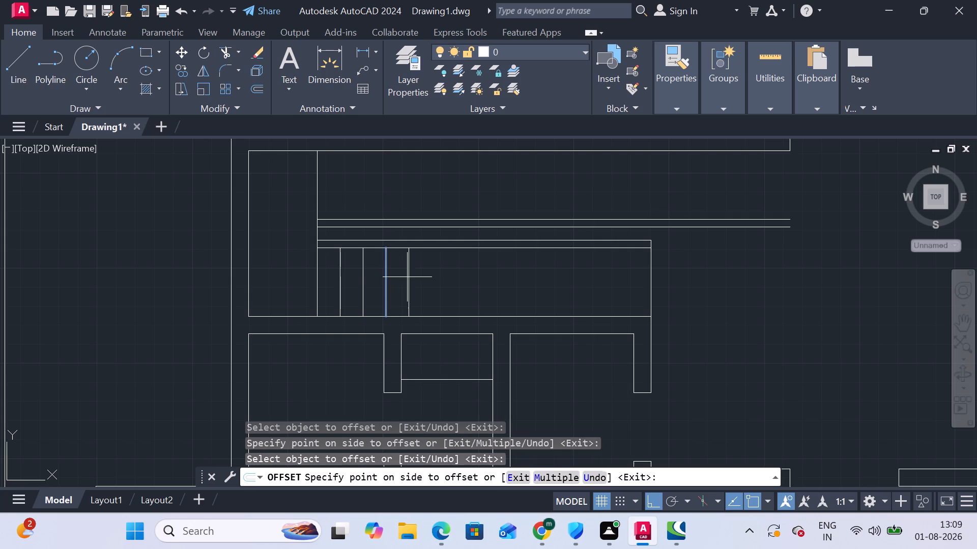
pyautogui.click(410, 277)
pyautogui.click(413, 277)
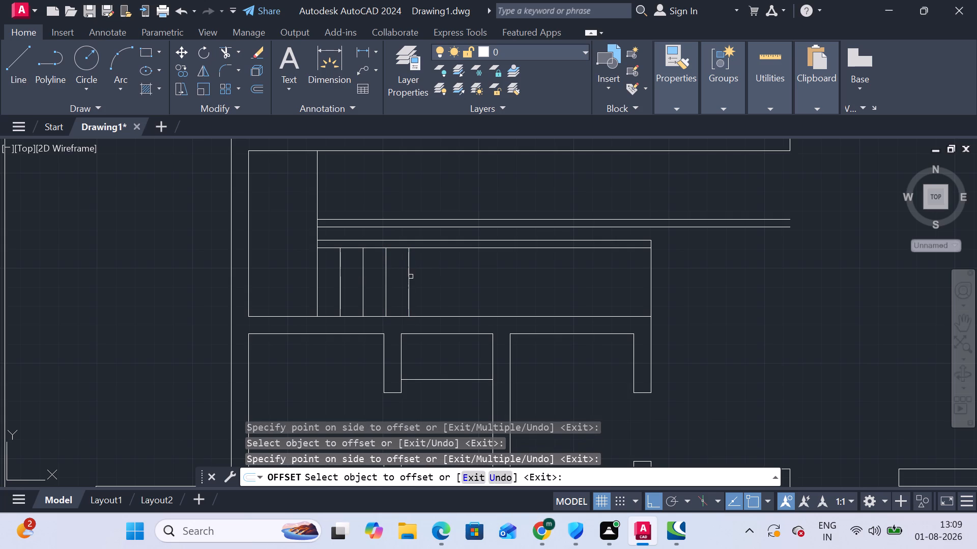
pyautogui.click(407, 276)
pyautogui.click(425, 276)
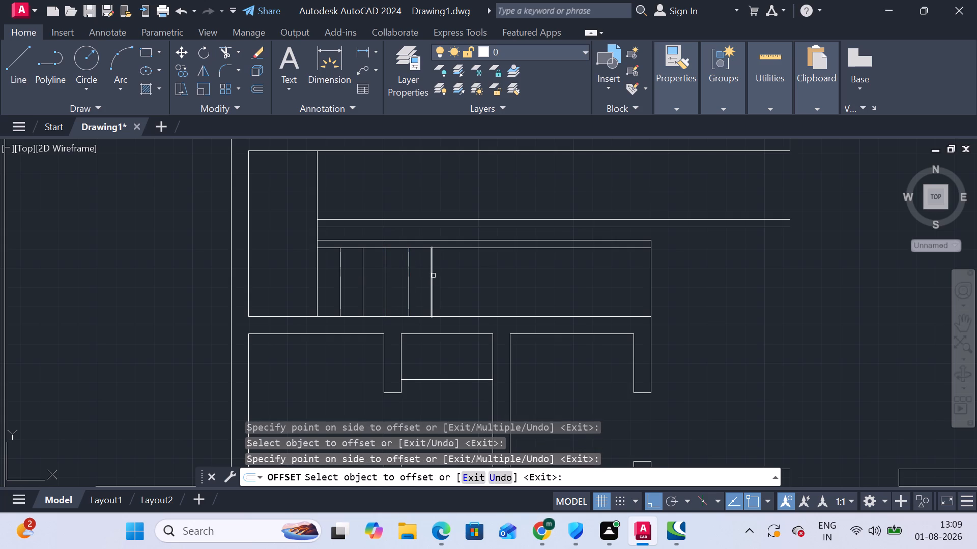
# Continue the 1' offsets to the right from the latest tread line, adding five more tread lines in the lower flight.
pyautogui.click(433, 276)
pyautogui.click(444, 276)
pyautogui.click(456, 276)
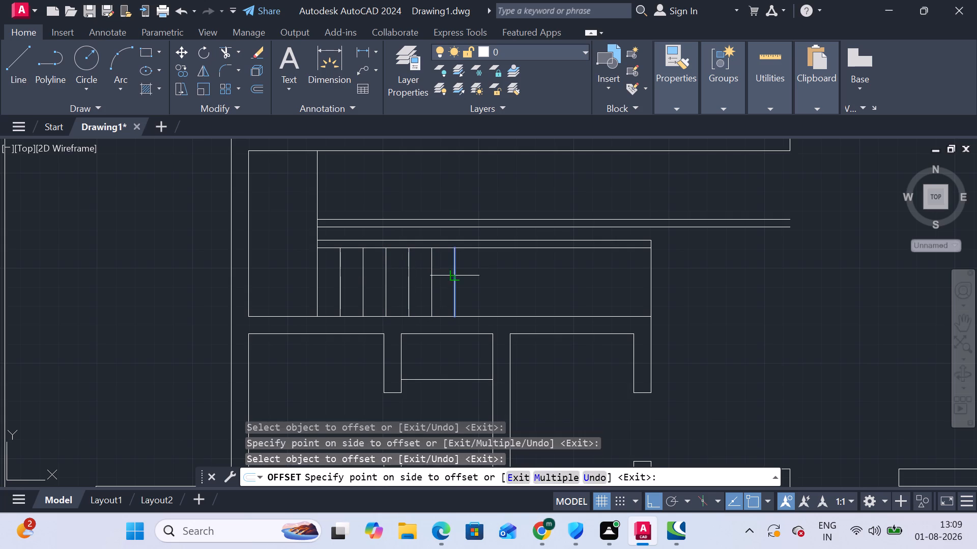
pyautogui.click(470, 276)
pyautogui.click(477, 276)
pyautogui.click(489, 278)
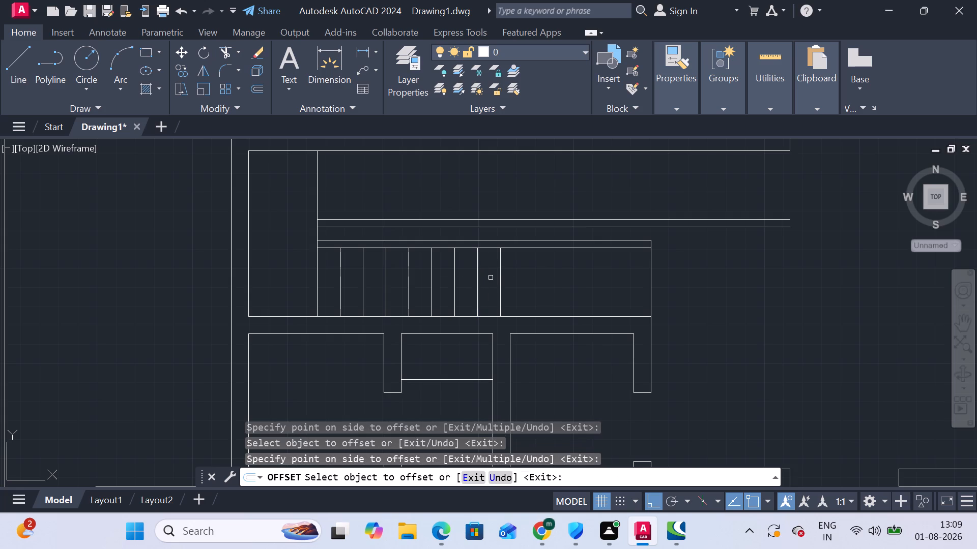
pyautogui.click(498, 278)
pyautogui.click(519, 283)
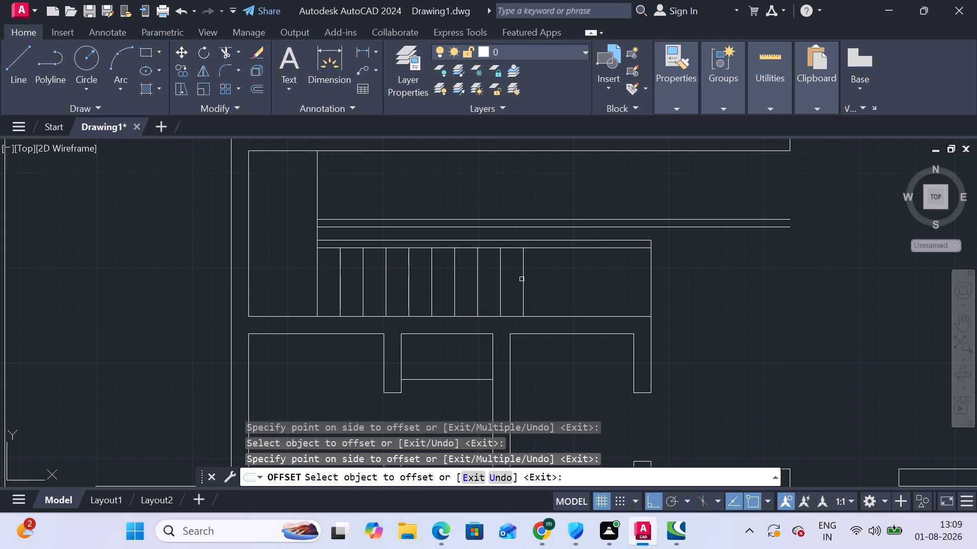
pyautogui.click(523, 278)
pyautogui.click(533, 278)
pyautogui.press('Escape')
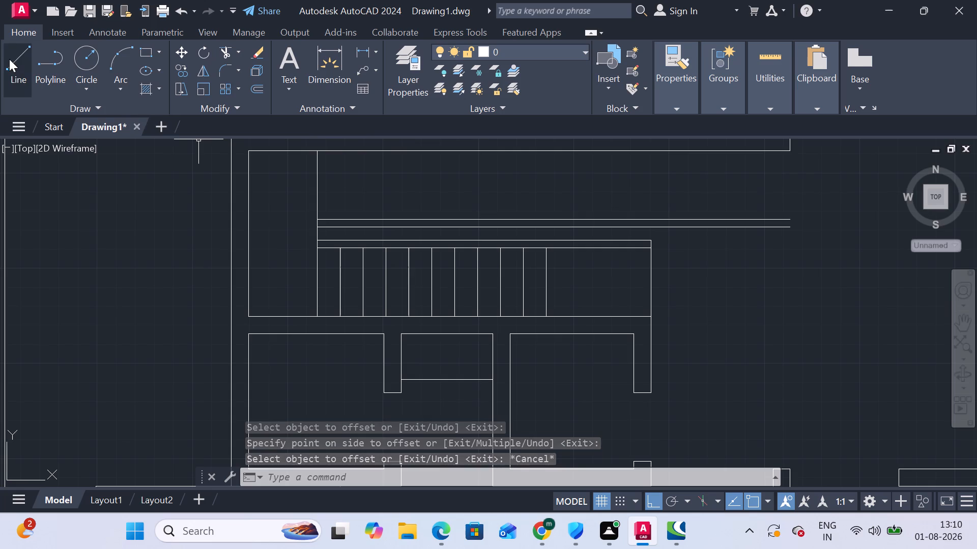
# Extend the lower flight's tenth tread line up across the divider lines to the upper wall line.
pyautogui.click(219, 52)
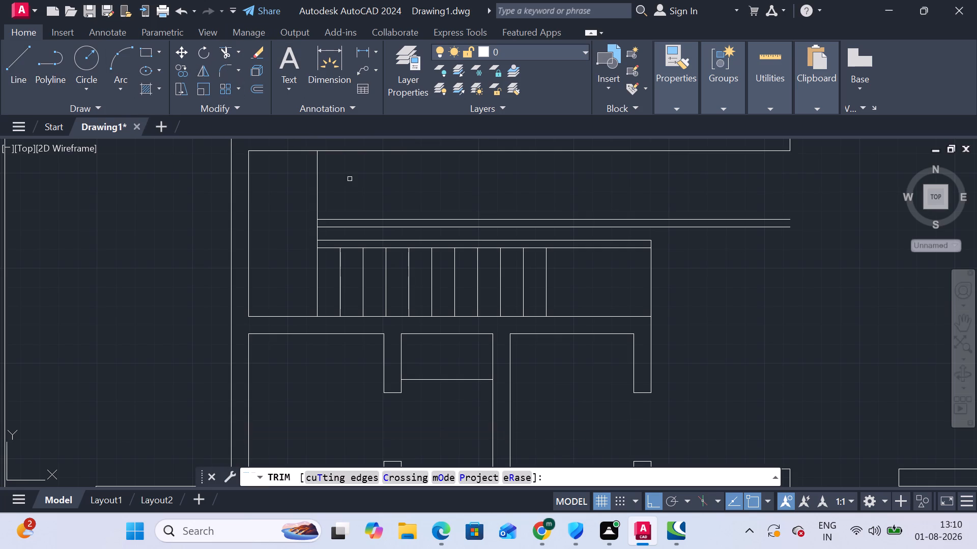
pyautogui.keyDown('shift'); pyautogui.click(537, 273); pyautogui.keyUp('shift')
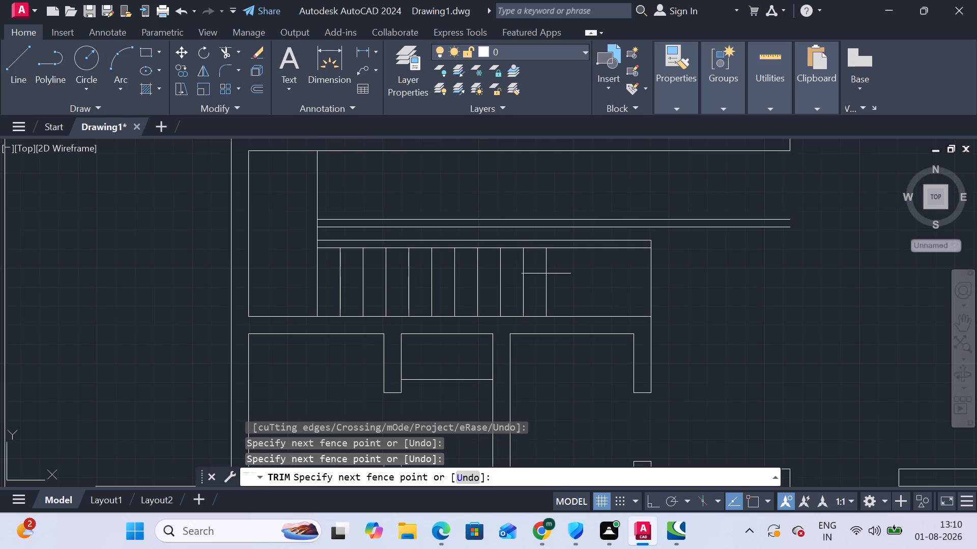
pyautogui.keyDown('shift'); pyautogui.click(560, 271); pyautogui.keyUp('shift')
pyautogui.keyDown('shift'); pyautogui.click(545, 272); pyautogui.keyUp('shift')
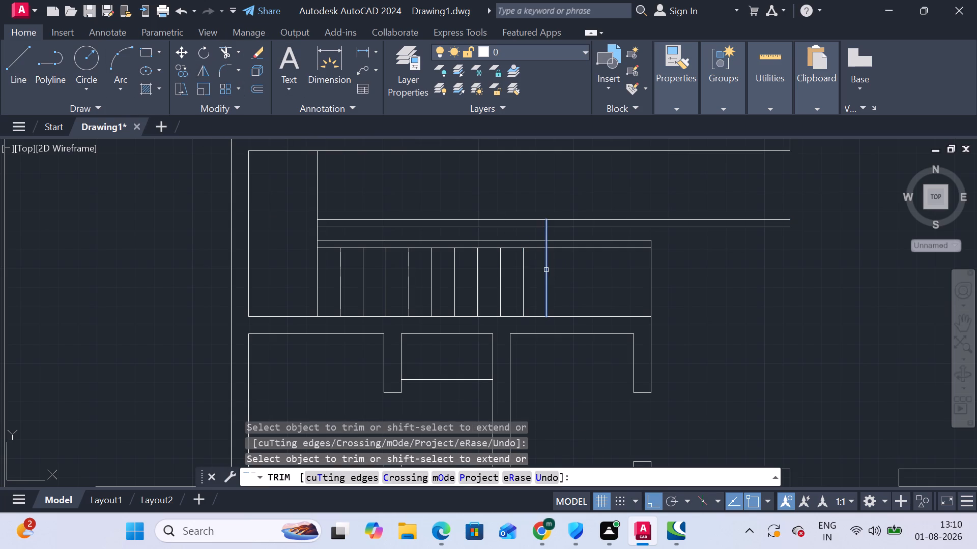
pyautogui.keyDown('shift'); pyautogui.click(545, 270); pyautogui.keyUp('shift')
pyautogui.keyDown('shift'); pyautogui.click(545, 270); pyautogui.keyUp('shift')
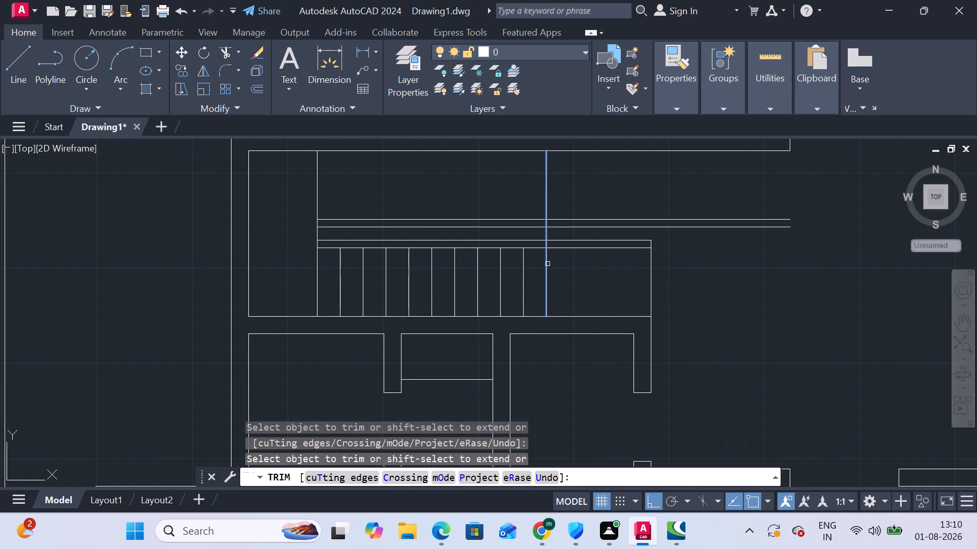
pyautogui.keyDown('shift'); pyautogui.click(548, 262); pyautogui.keyUp('shift')
# Trim the four horizontal divider lines beyond the tenth tread line and remove the leftover vertical line at their old right end.
pyautogui.click(579, 265)
pyautogui.click(579, 185)
pyautogui.moveTo(668, 268); pyautogui.dragTo(667, 268)
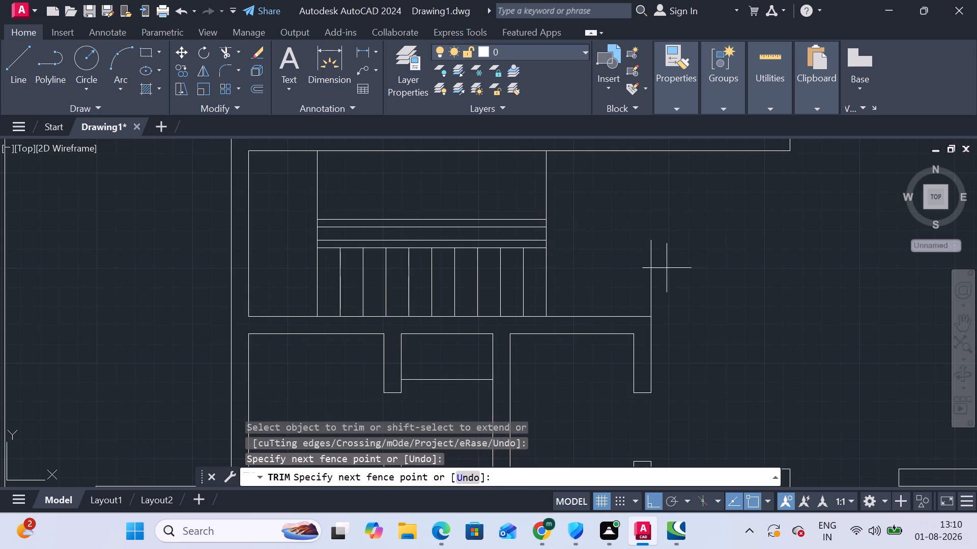
pyautogui.moveTo(667, 268); pyautogui.dragTo(663, 266)
pyautogui.click(650, 261)
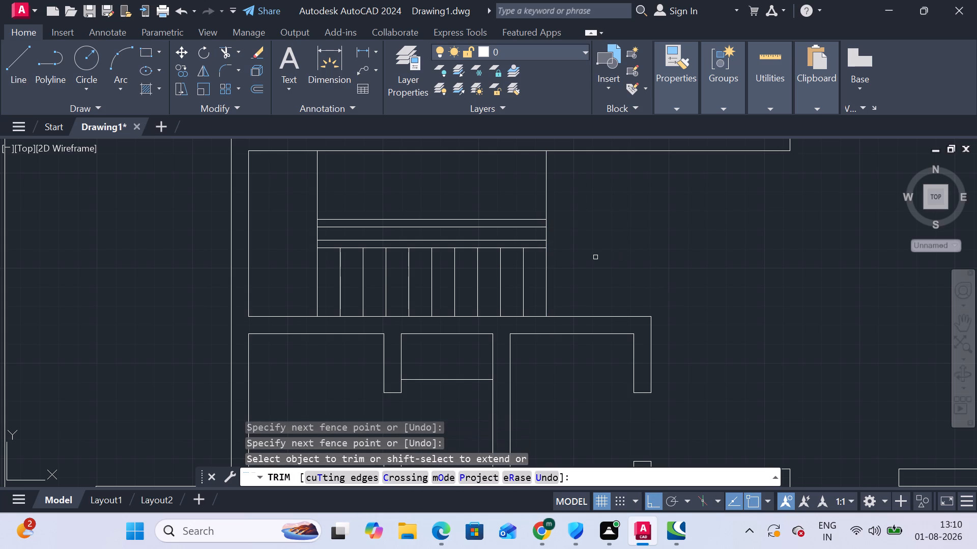
# Trim away the part of the tenth tread line between the divider's top line and the upper wall.
pyautogui.scroll(-2, 595, 257)
pyautogui.scroll(1, 590, 257)
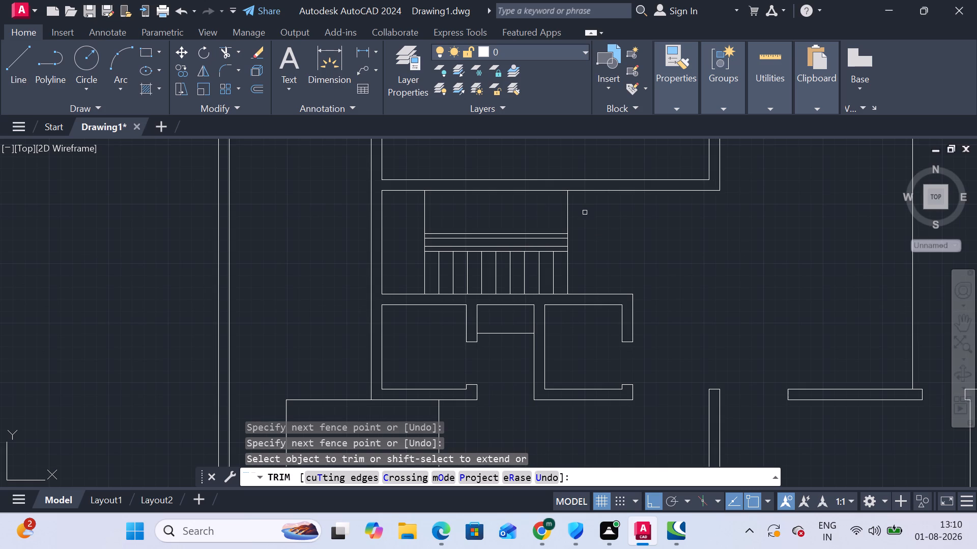
pyautogui.click(566, 207)
pyautogui.press('Escape')
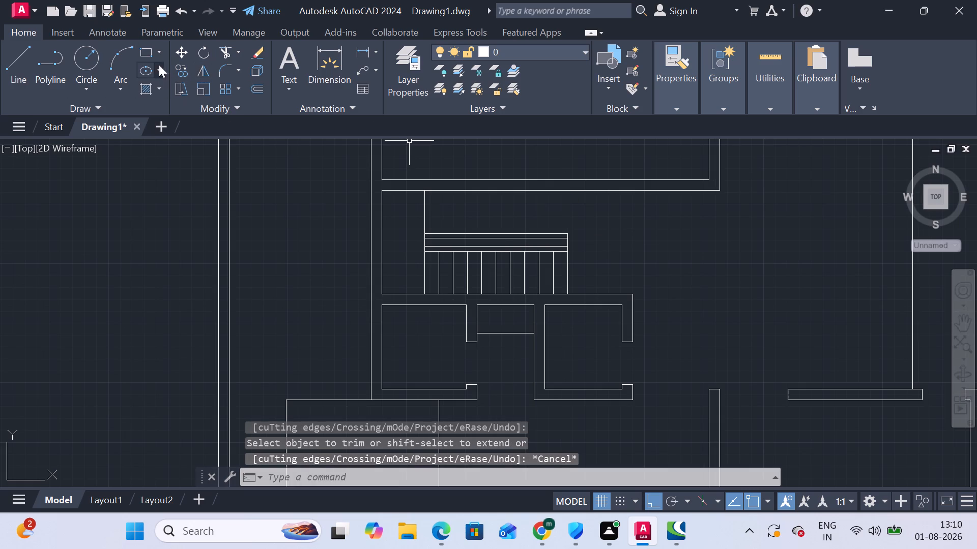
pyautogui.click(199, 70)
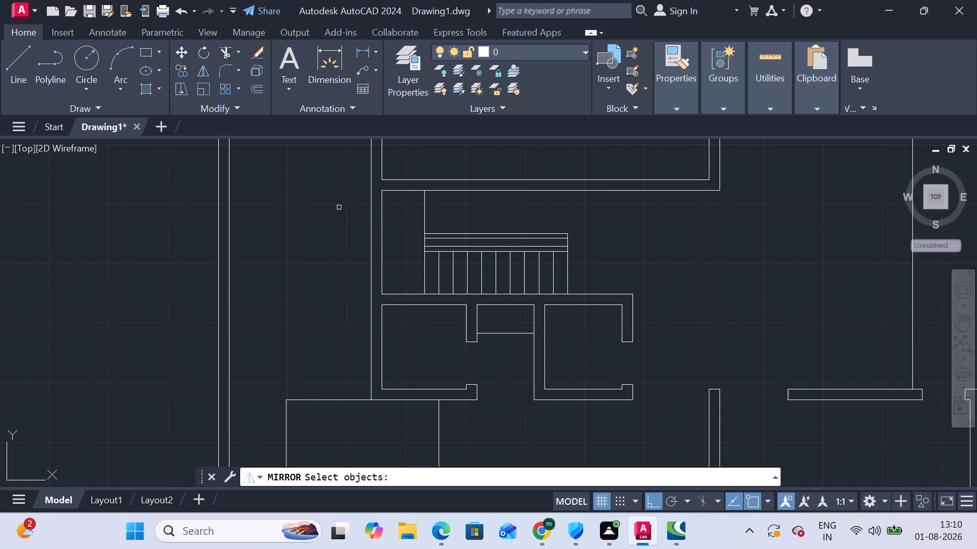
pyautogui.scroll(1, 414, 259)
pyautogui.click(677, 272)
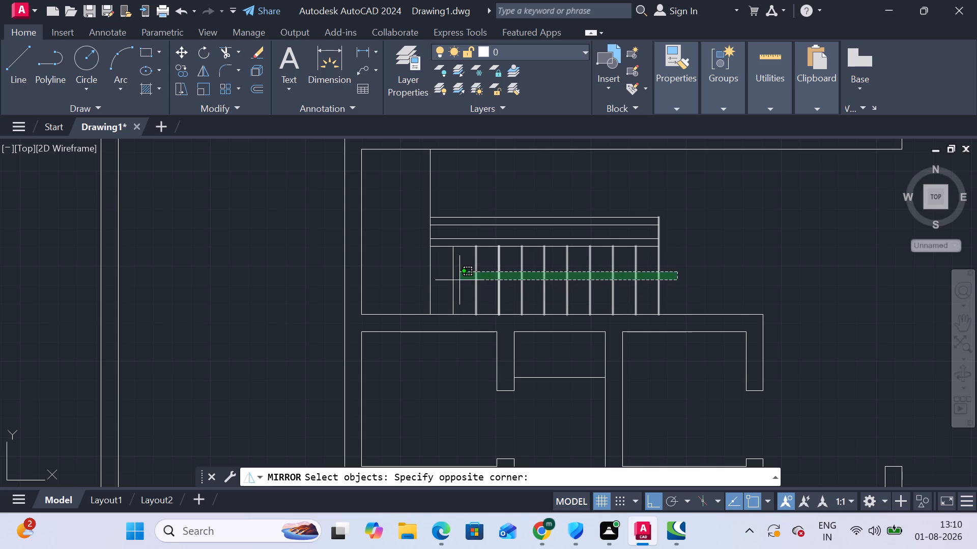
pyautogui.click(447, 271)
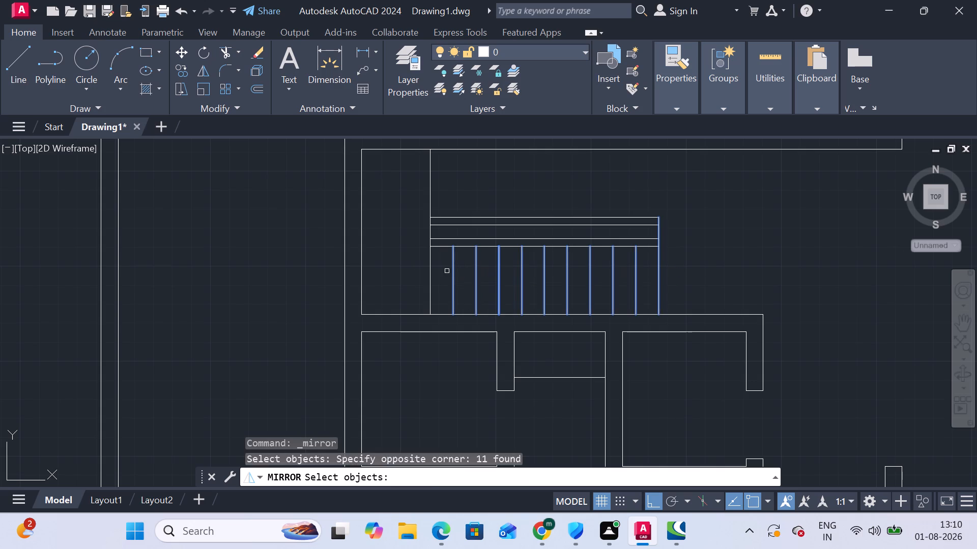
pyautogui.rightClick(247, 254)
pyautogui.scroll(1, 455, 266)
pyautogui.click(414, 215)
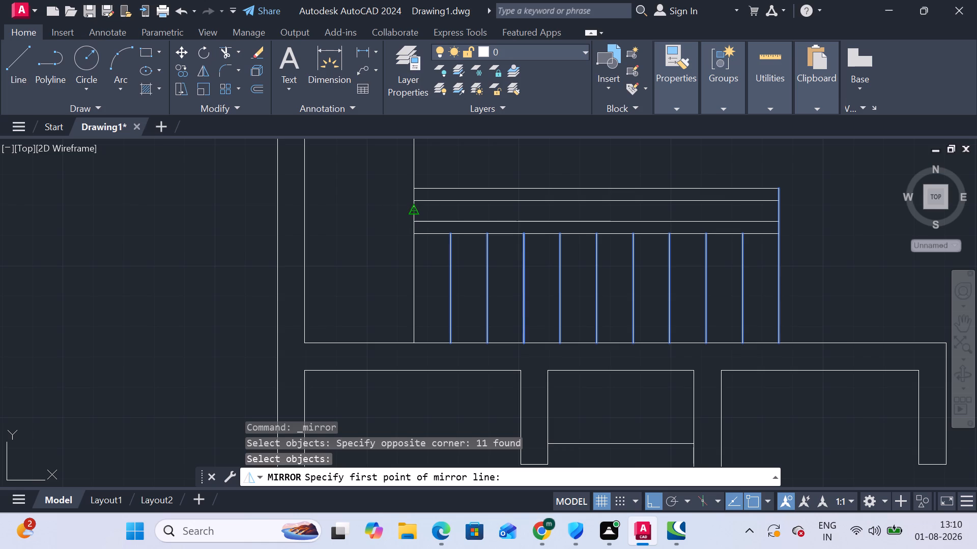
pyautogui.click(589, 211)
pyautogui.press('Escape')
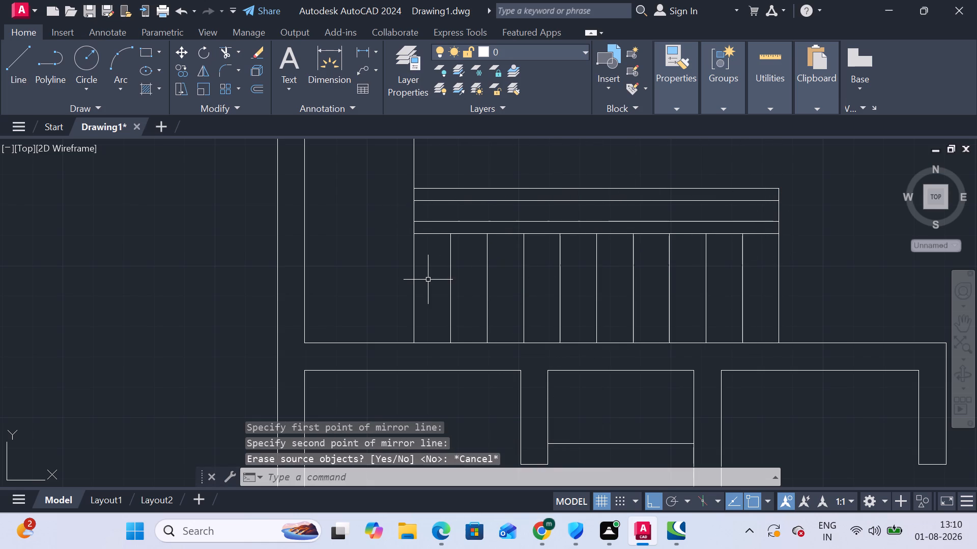
# Mirror the ten tread lines and the divider's end line about the divider's horizontal centre into the upper flight, keeping the originals.
pyautogui.press('space')
pyautogui.moveTo(438, 271); pyautogui.dragTo(838, 272)
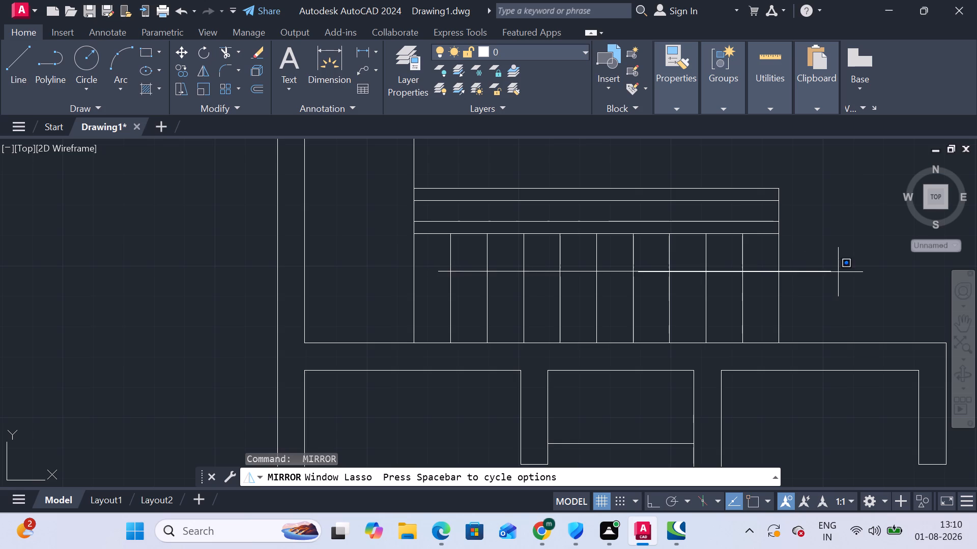
pyautogui.moveTo(838, 272); pyautogui.dragTo(843, 297)
pyautogui.click(840, 296)
pyautogui.click(430, 280)
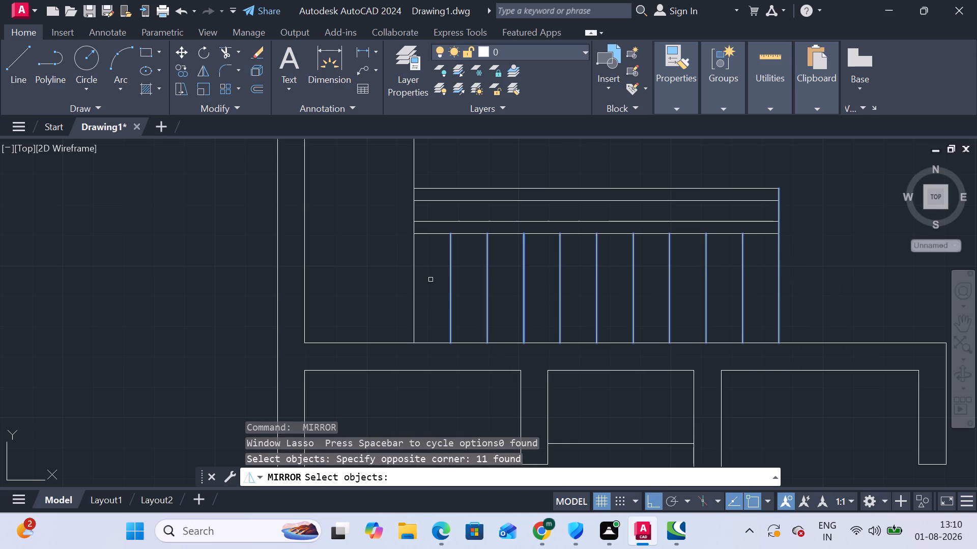
pyautogui.rightClick(362, 234)
pyautogui.click(412, 211)
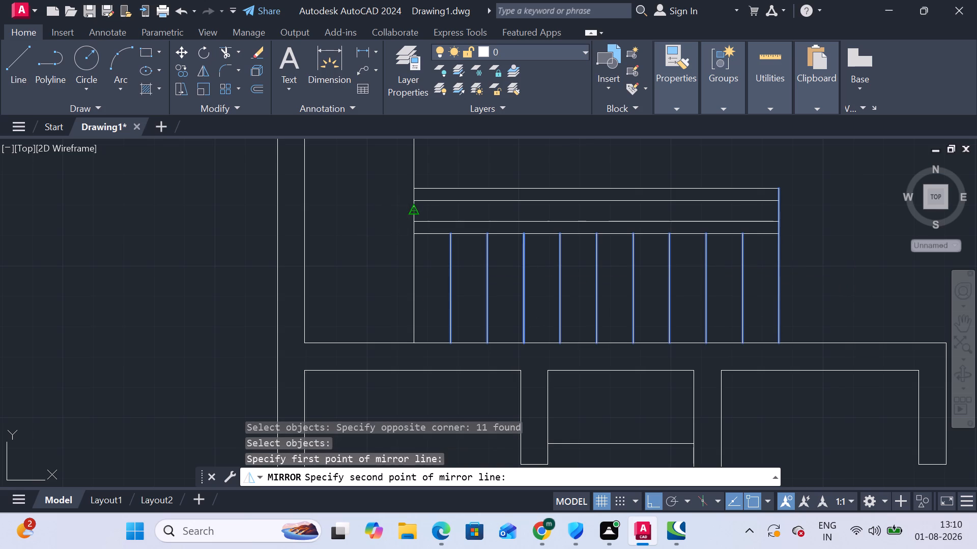
pyautogui.click(365, 218)
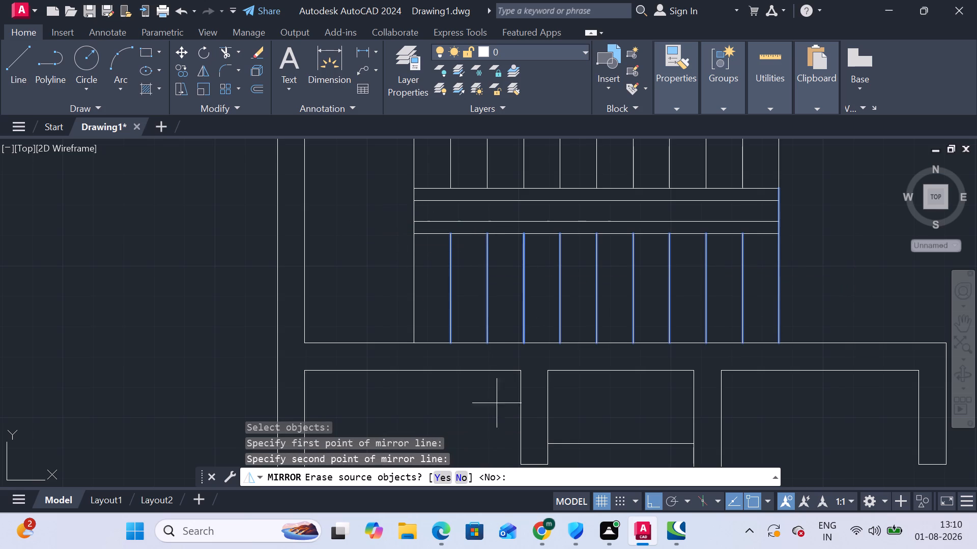
pyautogui.click(465, 474)
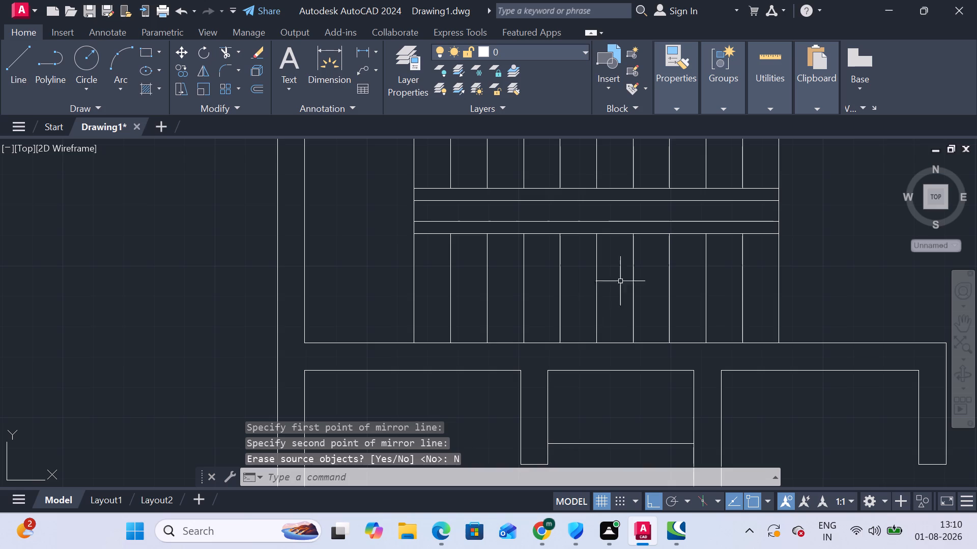
# Trim the vertical end line between the divider's two inner lines so the gap is open at its right end.
pyautogui.click(225, 51)
pyautogui.click(779, 211)
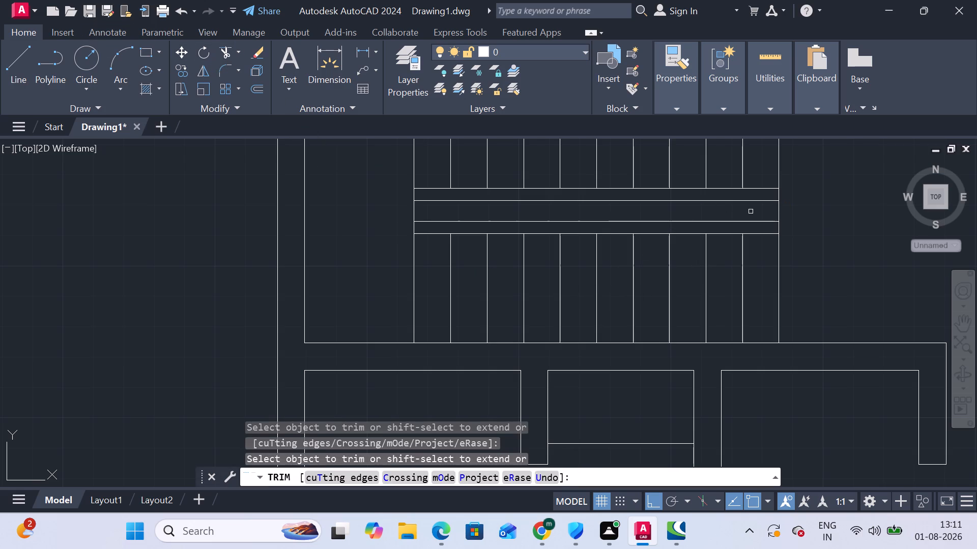
pyautogui.moveTo(751, 211); pyautogui.dragTo(757, 211)
pyautogui.click(784, 211)
pyautogui.scroll(-2, 774, 257)
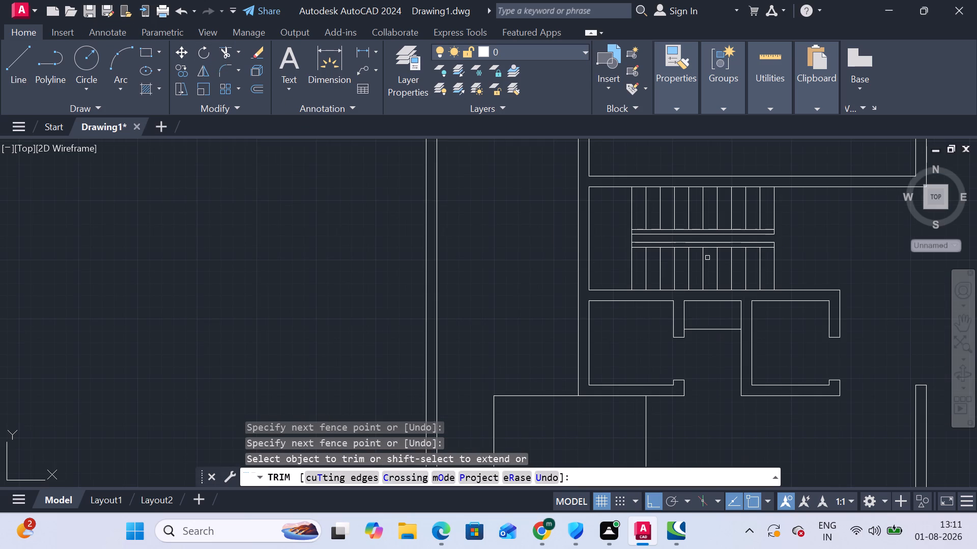
pyautogui.press('Escape')
# Draw a diagonal line across the upper flight from the sixth tread line's bottom end to the ninth tread line's top end.
pyautogui.scroll(1, 697, 212)
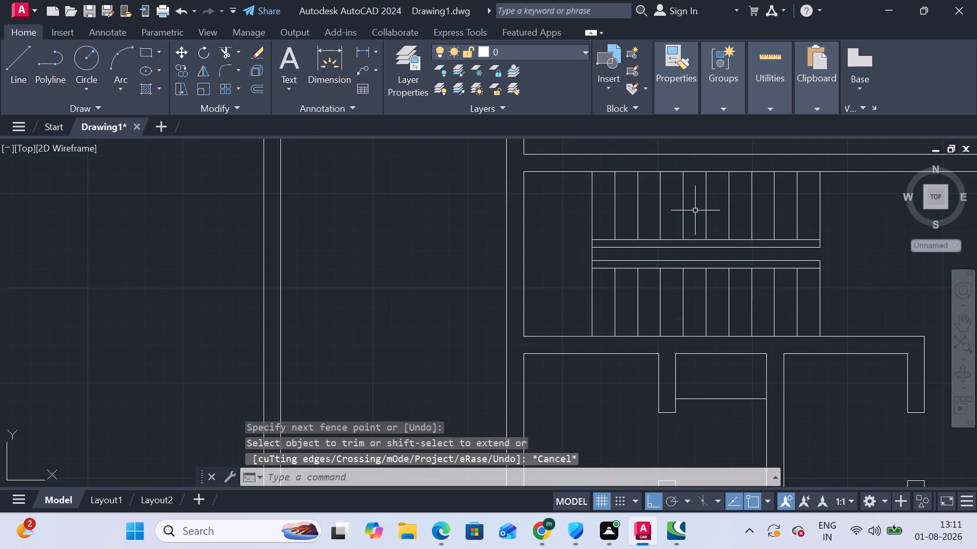
pyautogui.moveTo(713, 219); pyautogui.dragTo(512, 209, button='middle')
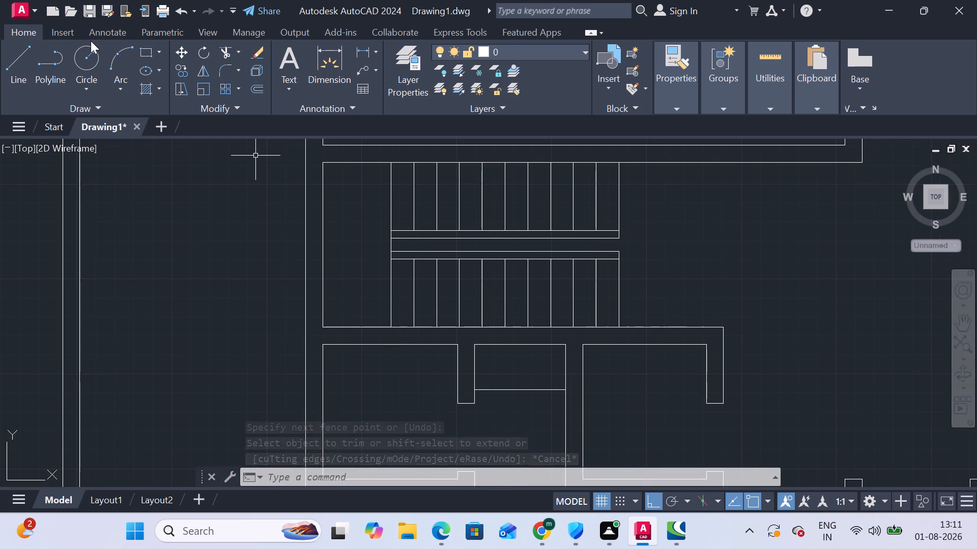
pyautogui.click(18, 54)
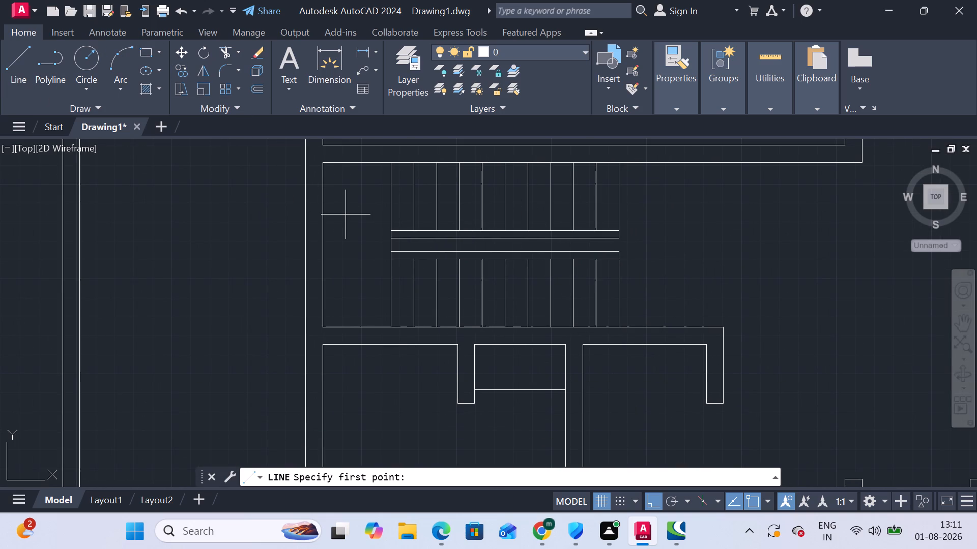
pyautogui.scroll(1, 507, 222)
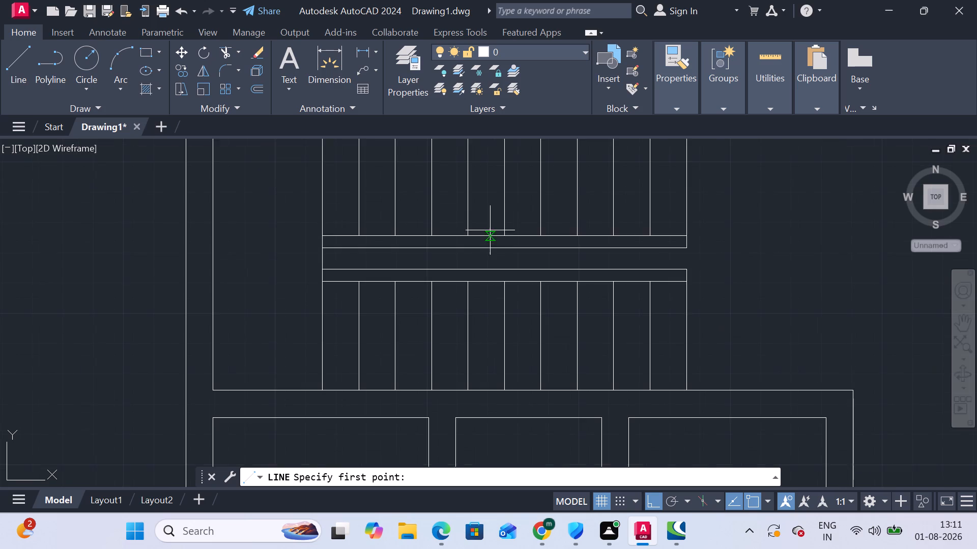
pyautogui.scroll(-1, 488, 230)
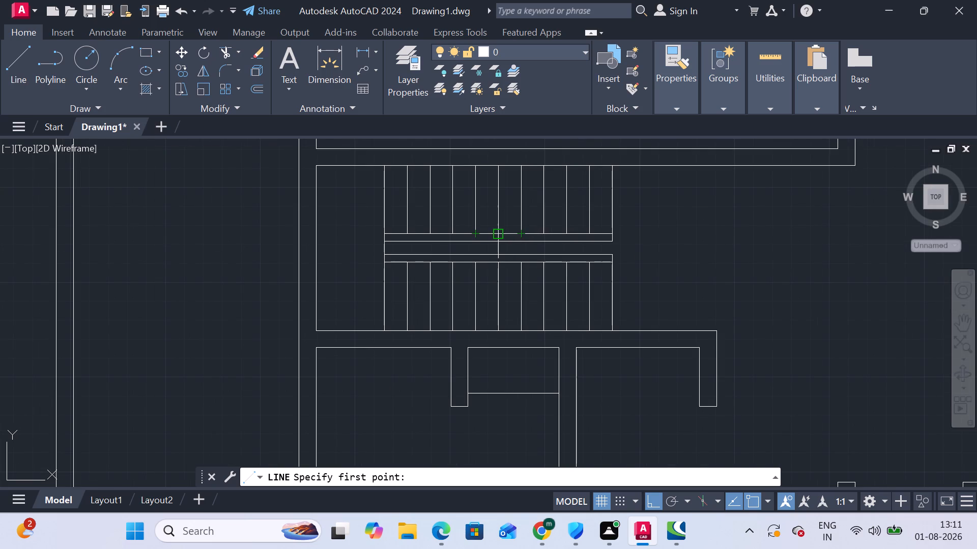
pyautogui.scroll(-1, 551, 234)
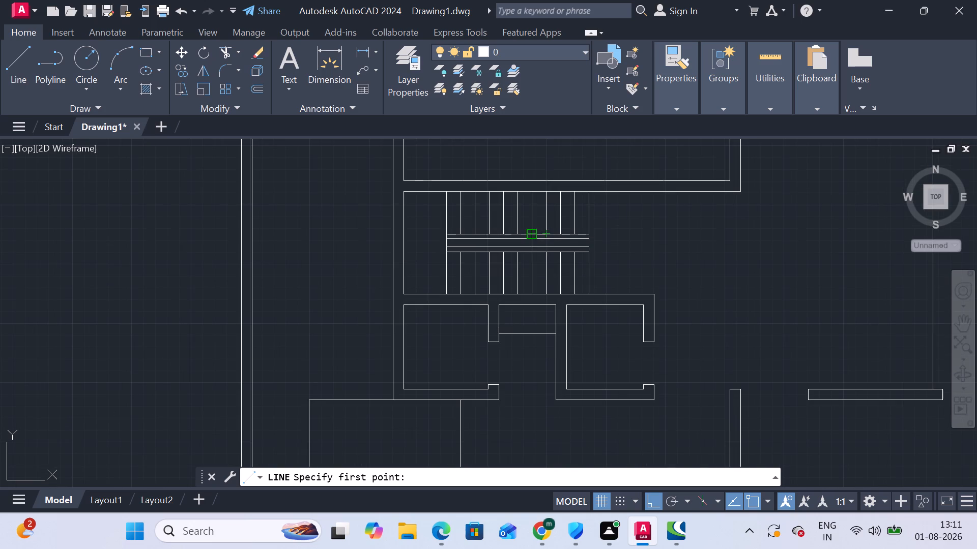
pyautogui.scroll(1, 530, 236)
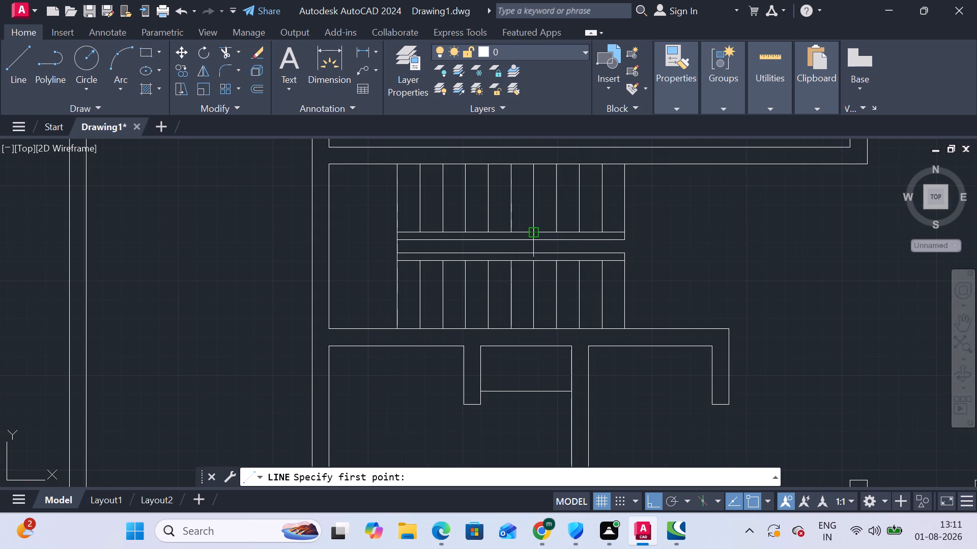
pyautogui.click(535, 230)
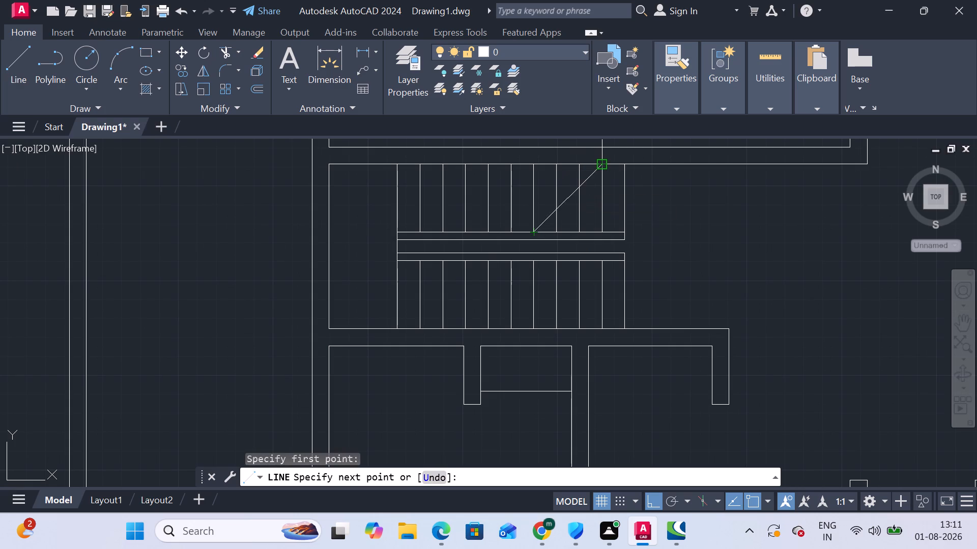
pyautogui.click(604, 170)
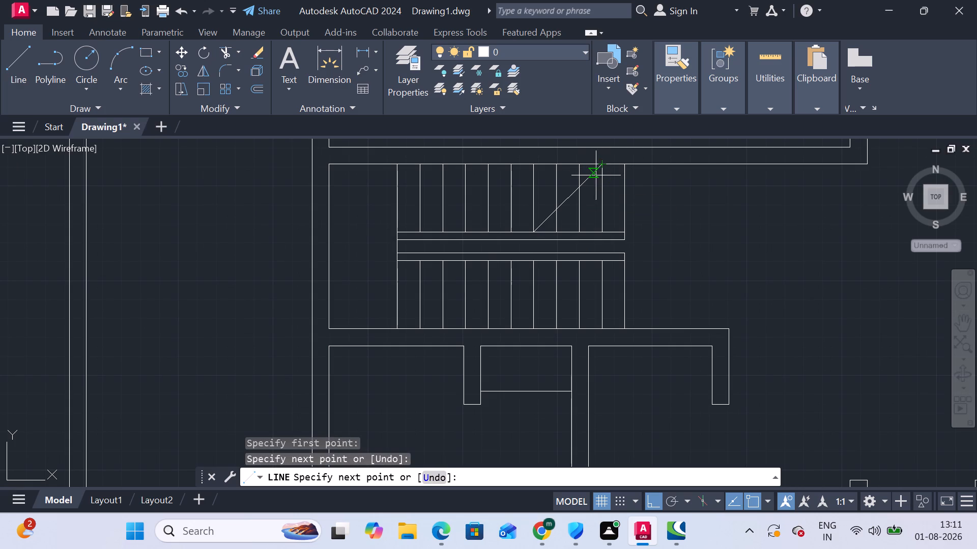
pyautogui.press('Escape')
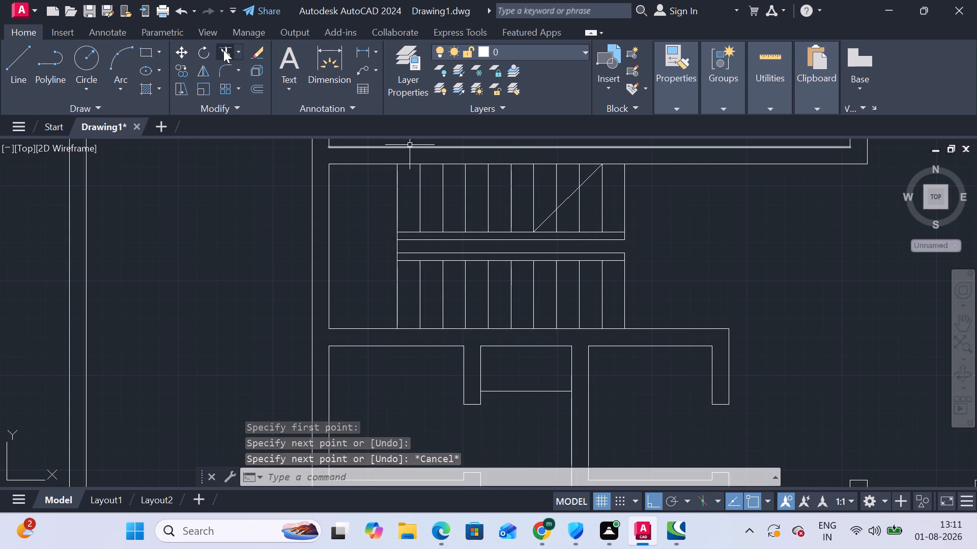
# Trim the upper flight's tread lines on the right side of the diagonal line.
pyautogui.click(223, 50)
pyautogui.click(635, 196)
pyautogui.click(556, 223)
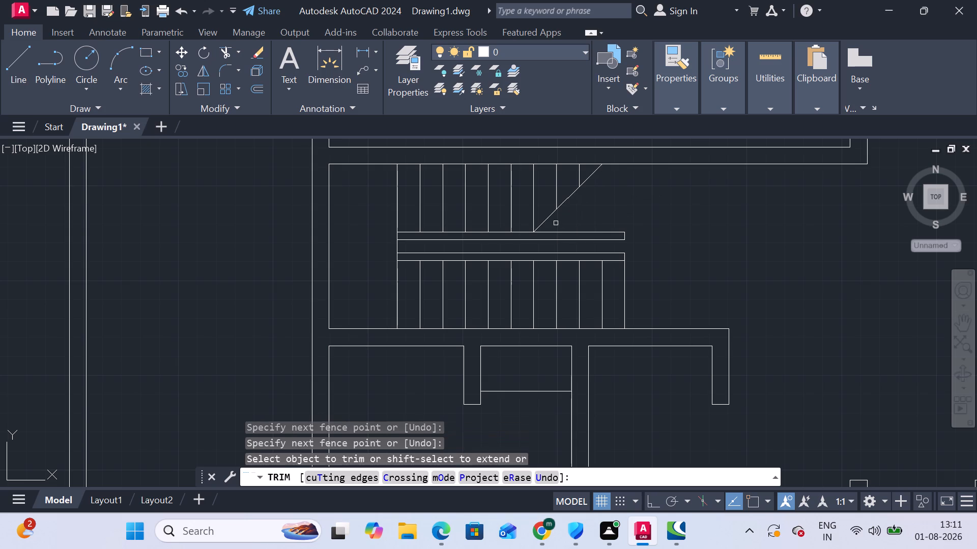
pyautogui.press('Escape')
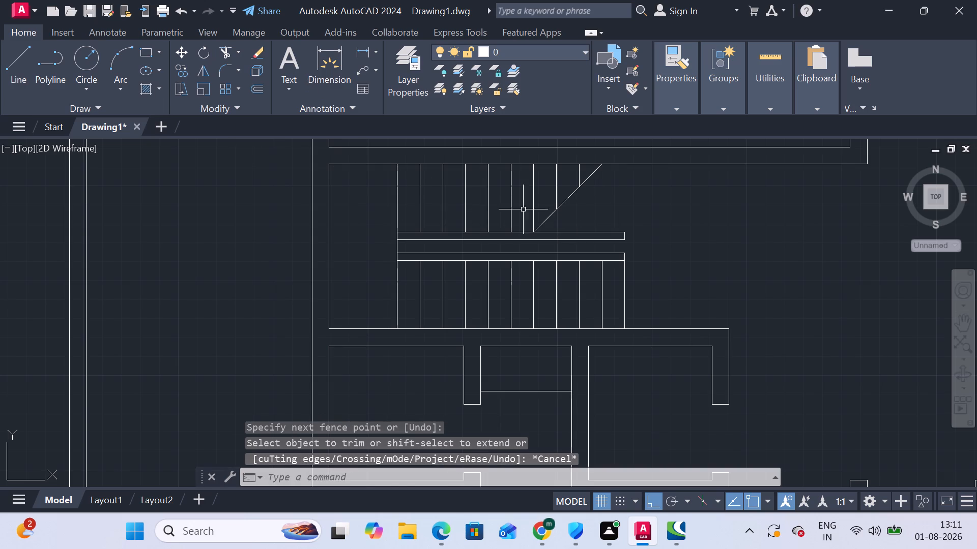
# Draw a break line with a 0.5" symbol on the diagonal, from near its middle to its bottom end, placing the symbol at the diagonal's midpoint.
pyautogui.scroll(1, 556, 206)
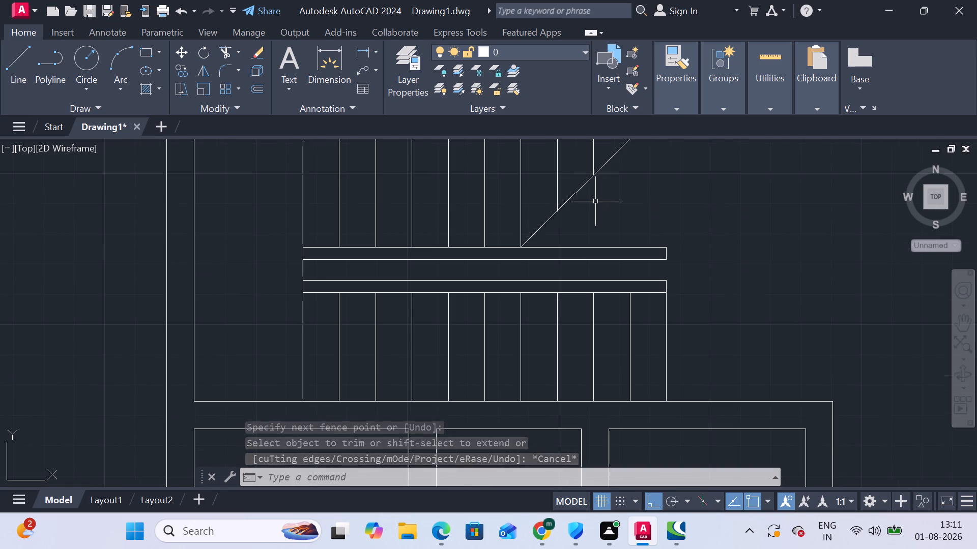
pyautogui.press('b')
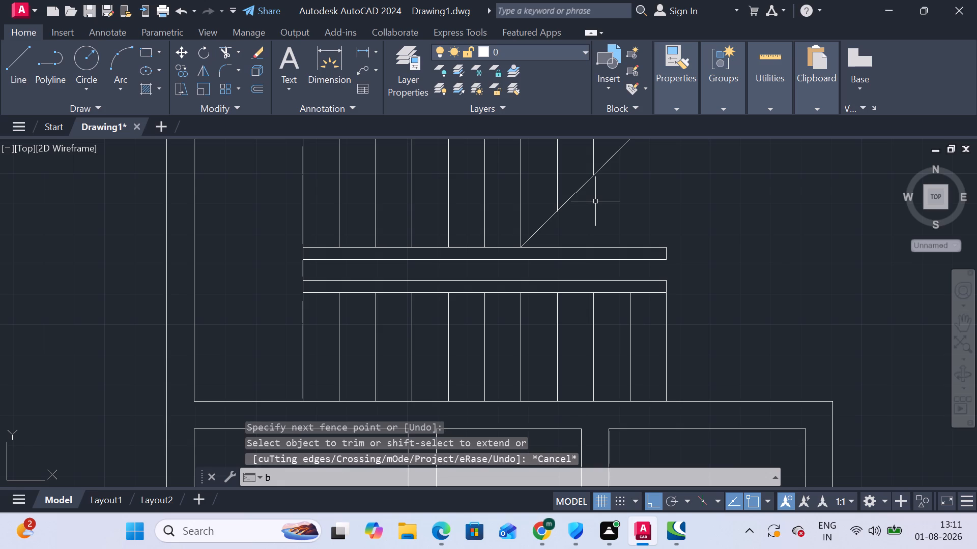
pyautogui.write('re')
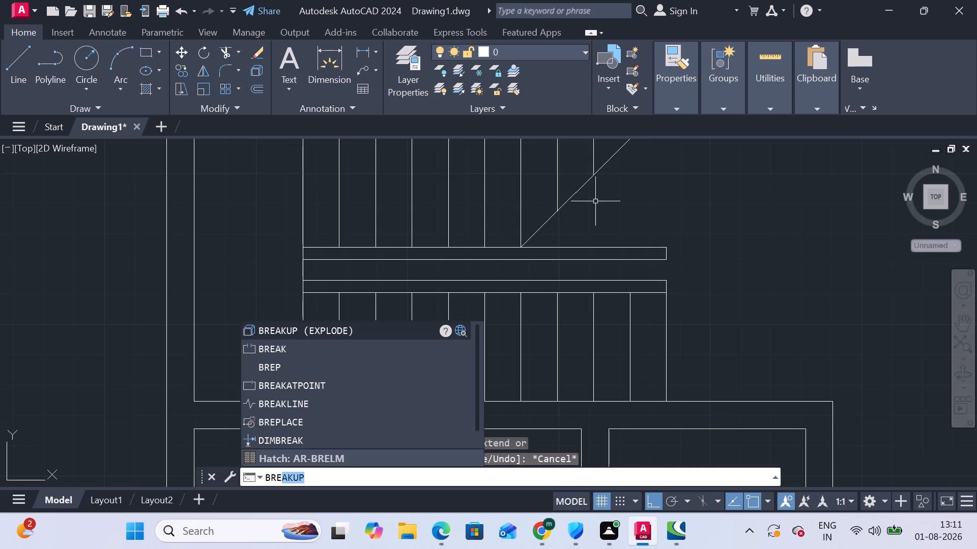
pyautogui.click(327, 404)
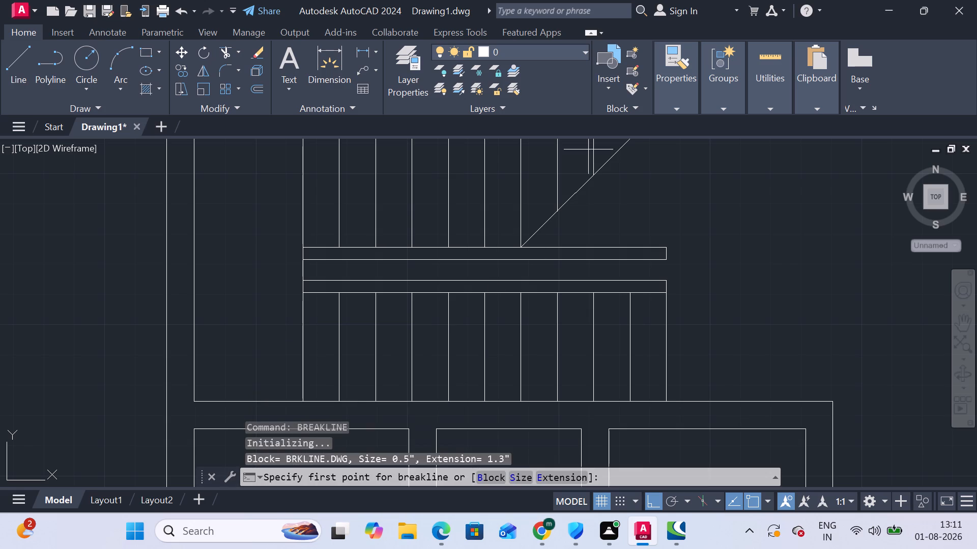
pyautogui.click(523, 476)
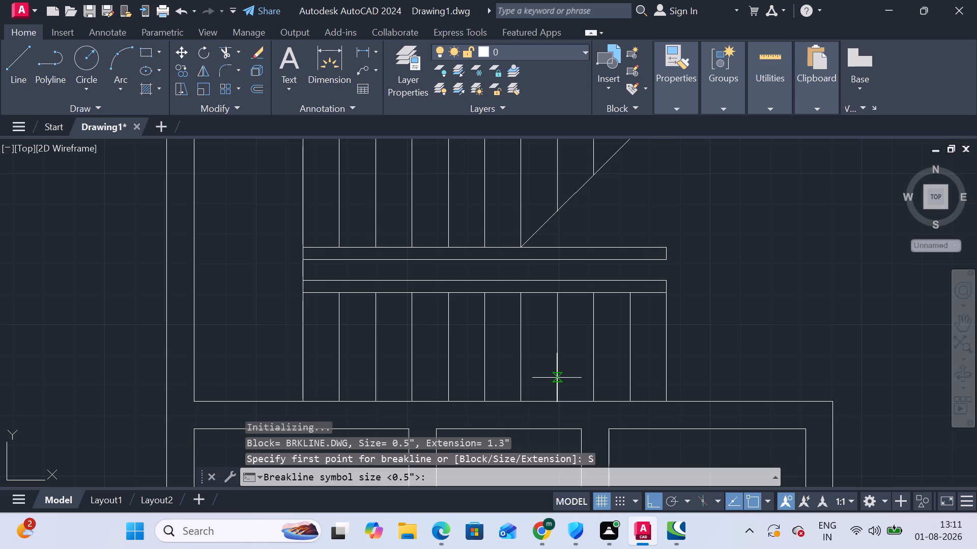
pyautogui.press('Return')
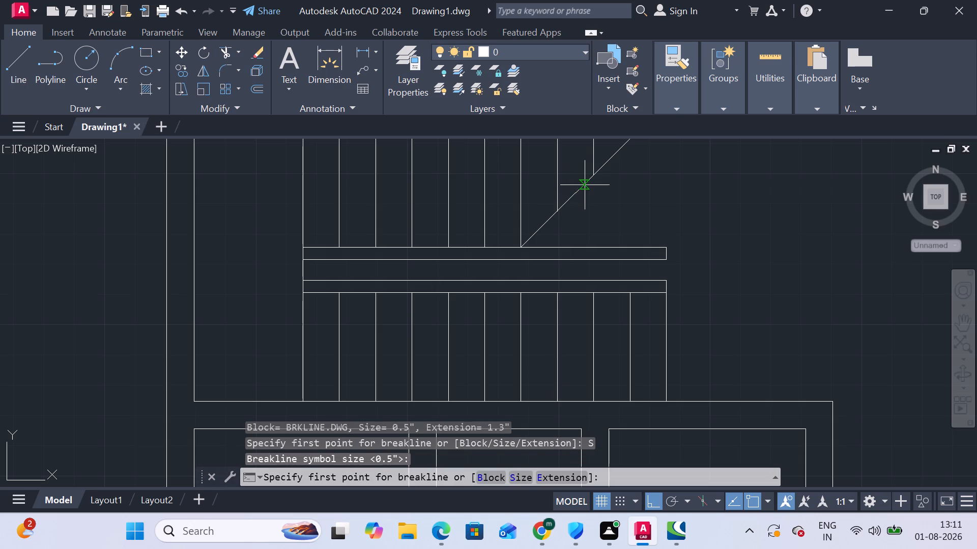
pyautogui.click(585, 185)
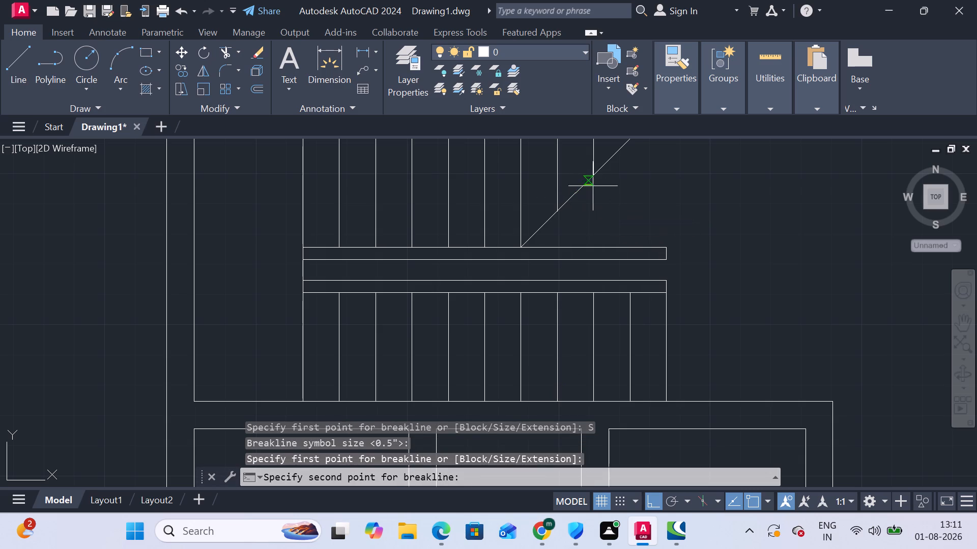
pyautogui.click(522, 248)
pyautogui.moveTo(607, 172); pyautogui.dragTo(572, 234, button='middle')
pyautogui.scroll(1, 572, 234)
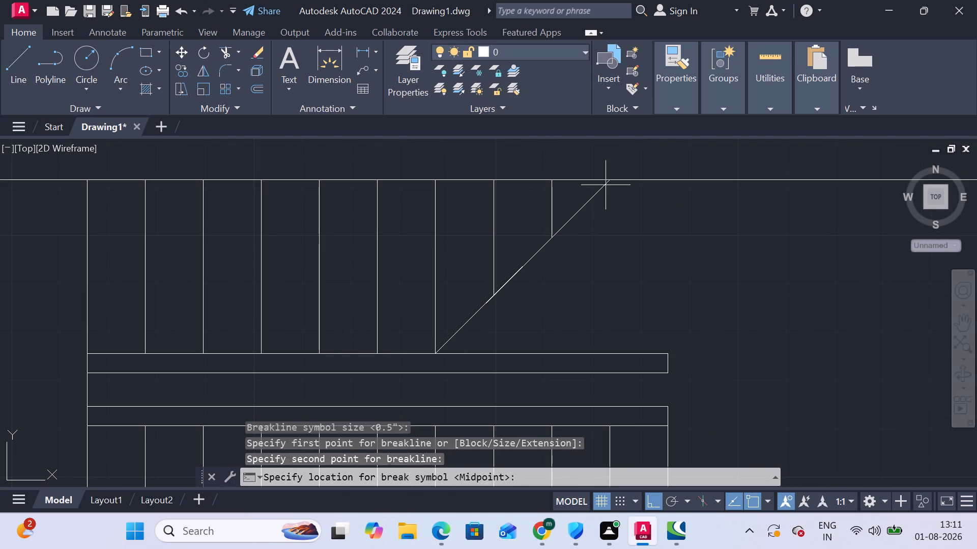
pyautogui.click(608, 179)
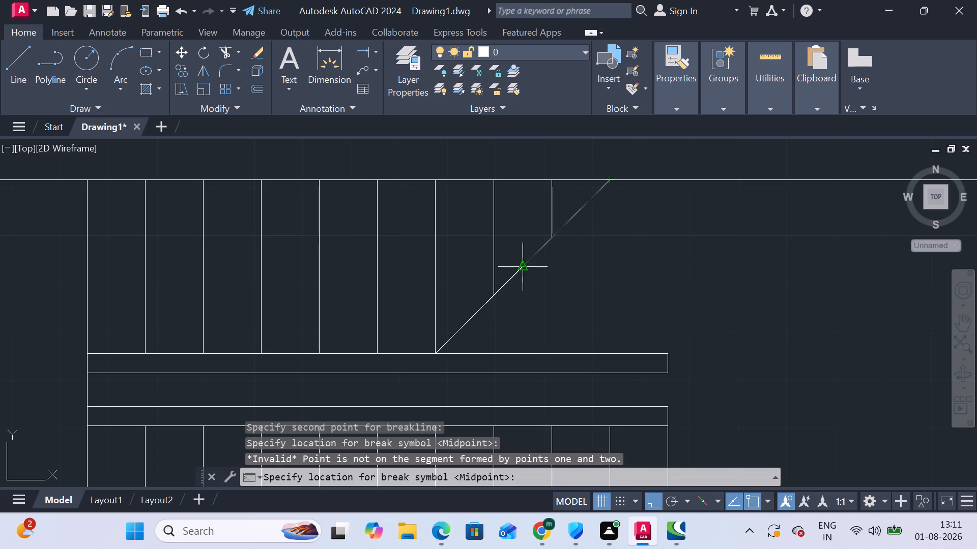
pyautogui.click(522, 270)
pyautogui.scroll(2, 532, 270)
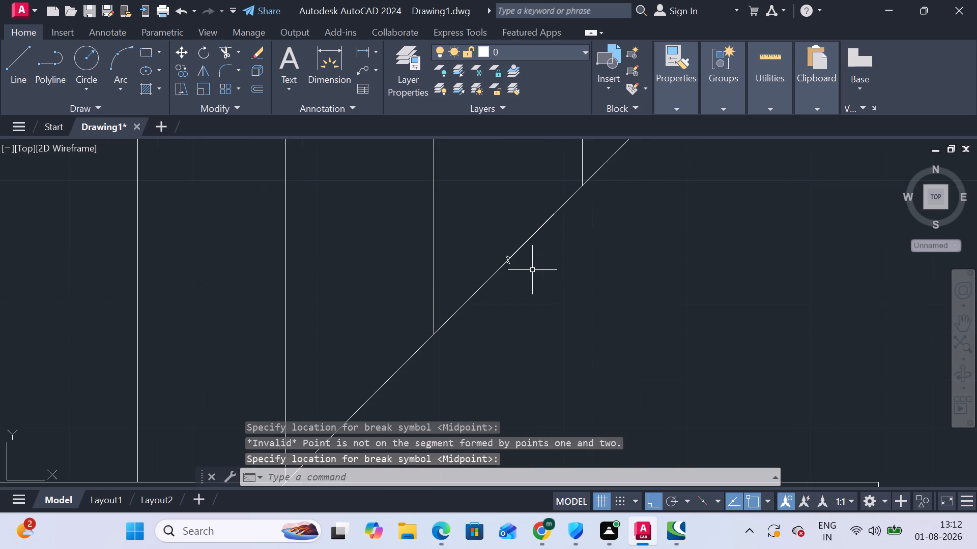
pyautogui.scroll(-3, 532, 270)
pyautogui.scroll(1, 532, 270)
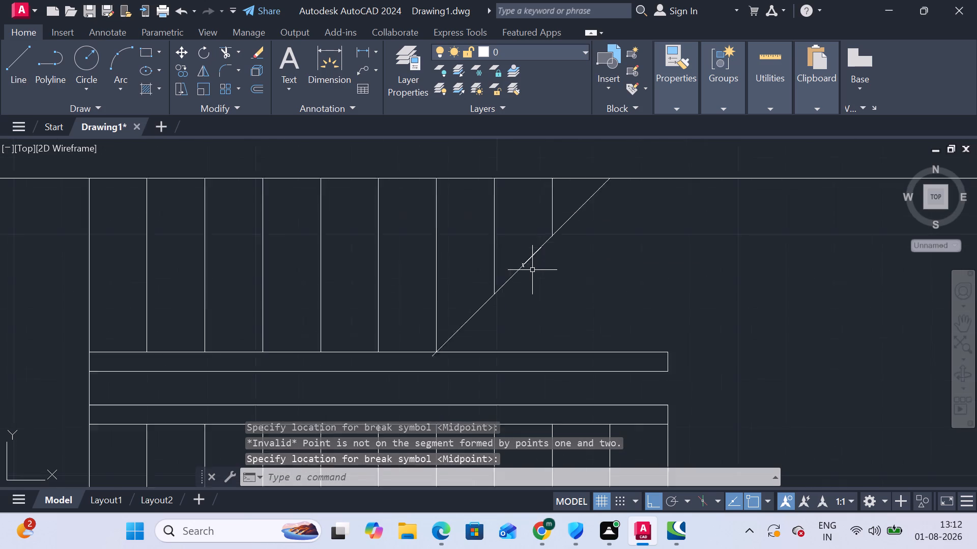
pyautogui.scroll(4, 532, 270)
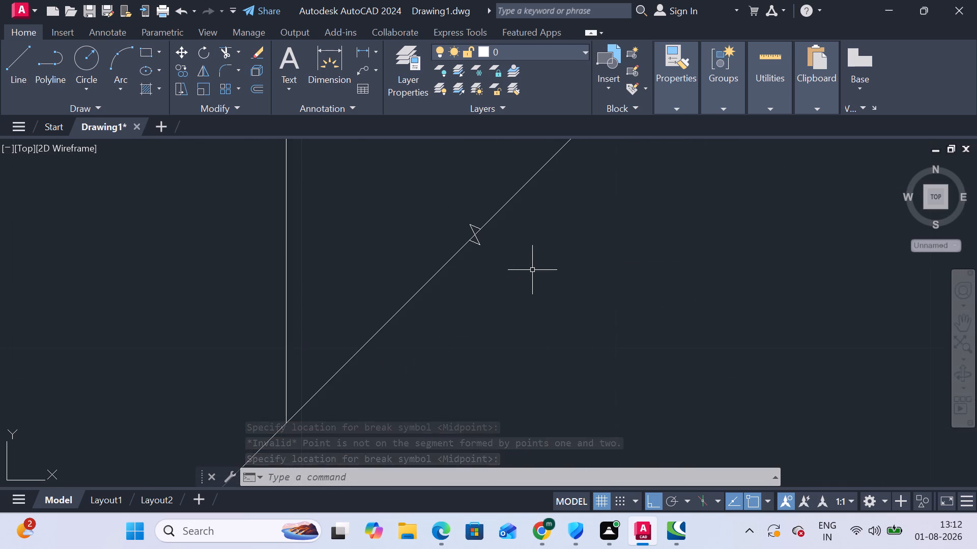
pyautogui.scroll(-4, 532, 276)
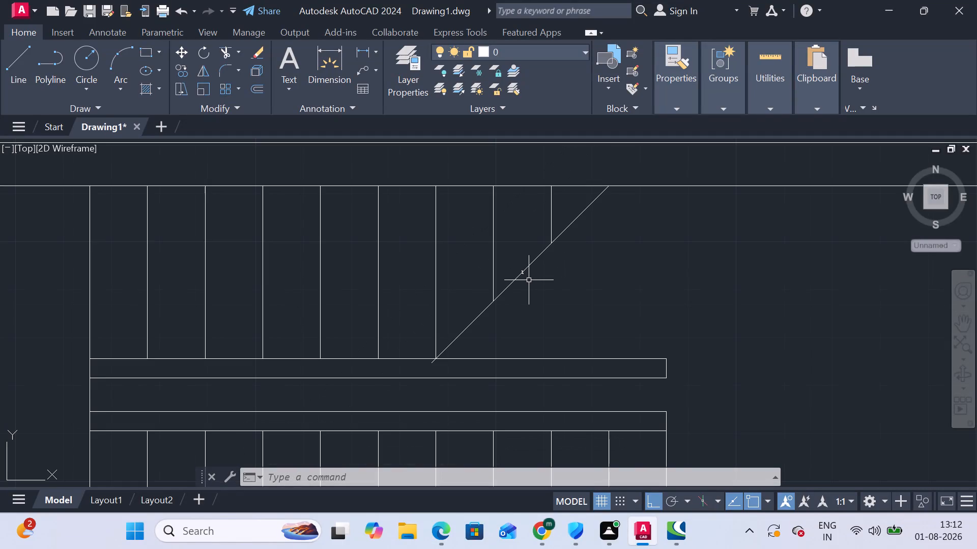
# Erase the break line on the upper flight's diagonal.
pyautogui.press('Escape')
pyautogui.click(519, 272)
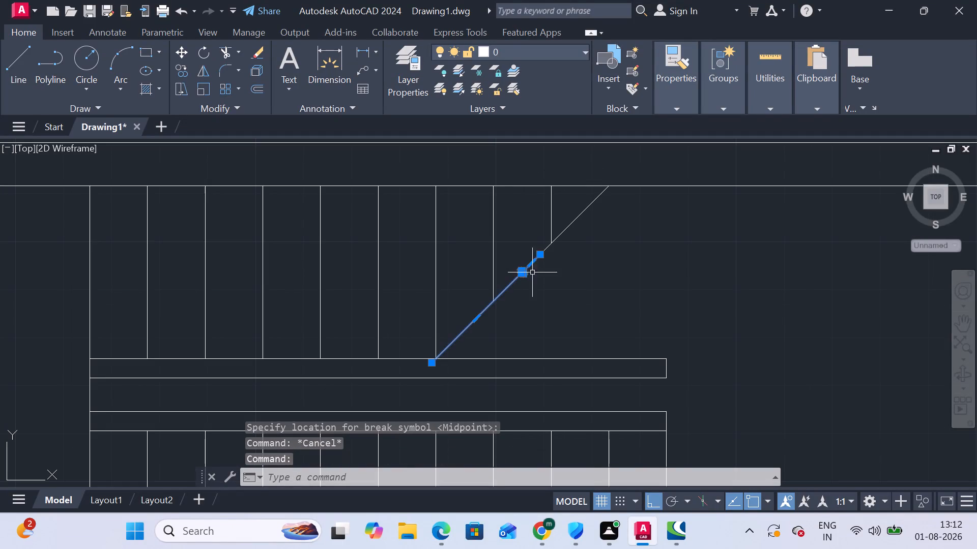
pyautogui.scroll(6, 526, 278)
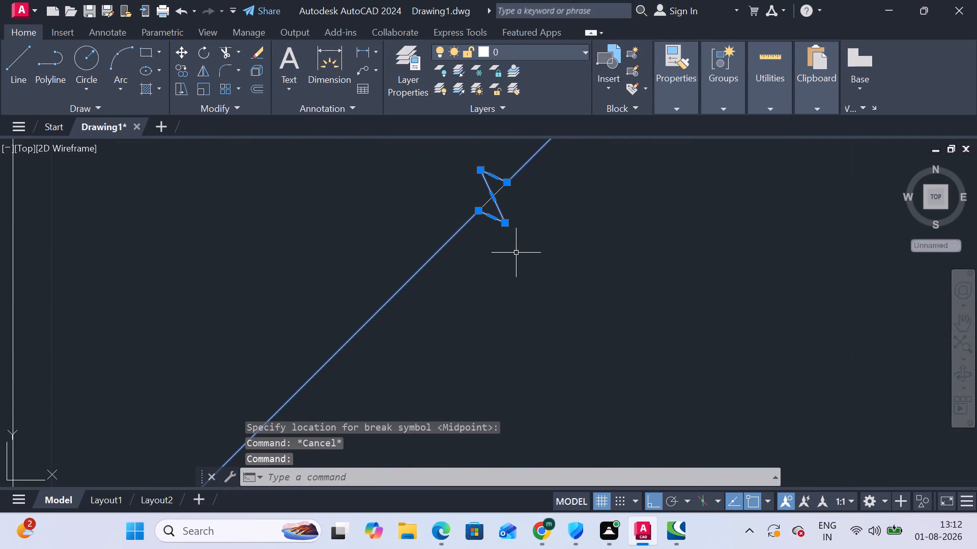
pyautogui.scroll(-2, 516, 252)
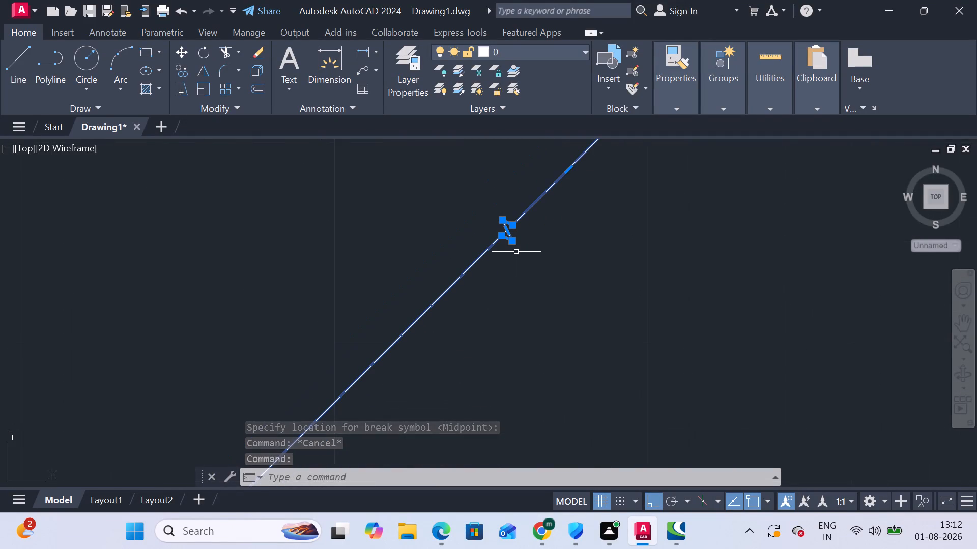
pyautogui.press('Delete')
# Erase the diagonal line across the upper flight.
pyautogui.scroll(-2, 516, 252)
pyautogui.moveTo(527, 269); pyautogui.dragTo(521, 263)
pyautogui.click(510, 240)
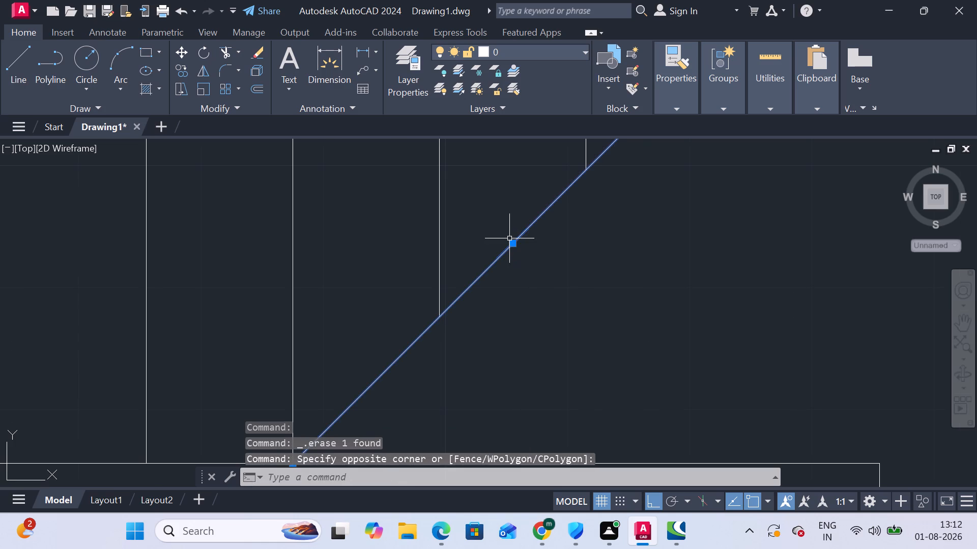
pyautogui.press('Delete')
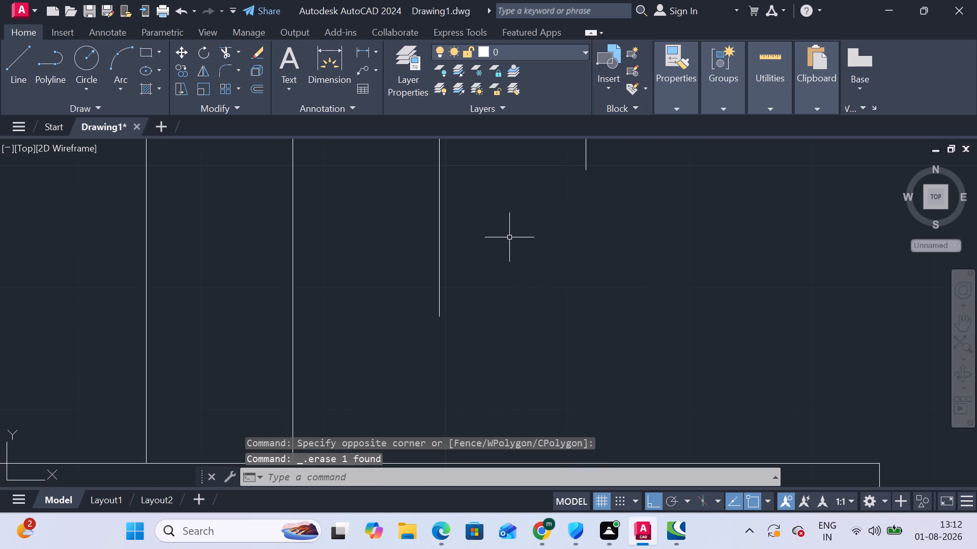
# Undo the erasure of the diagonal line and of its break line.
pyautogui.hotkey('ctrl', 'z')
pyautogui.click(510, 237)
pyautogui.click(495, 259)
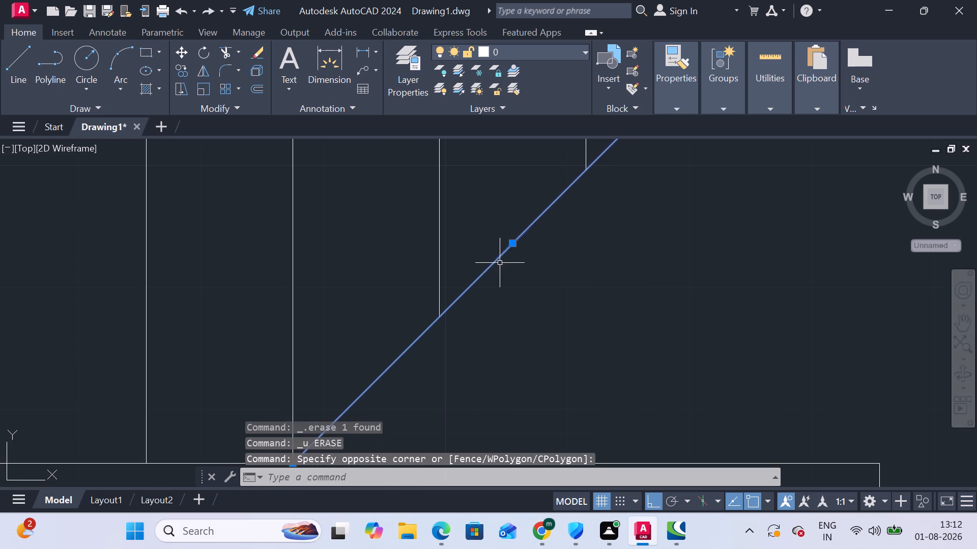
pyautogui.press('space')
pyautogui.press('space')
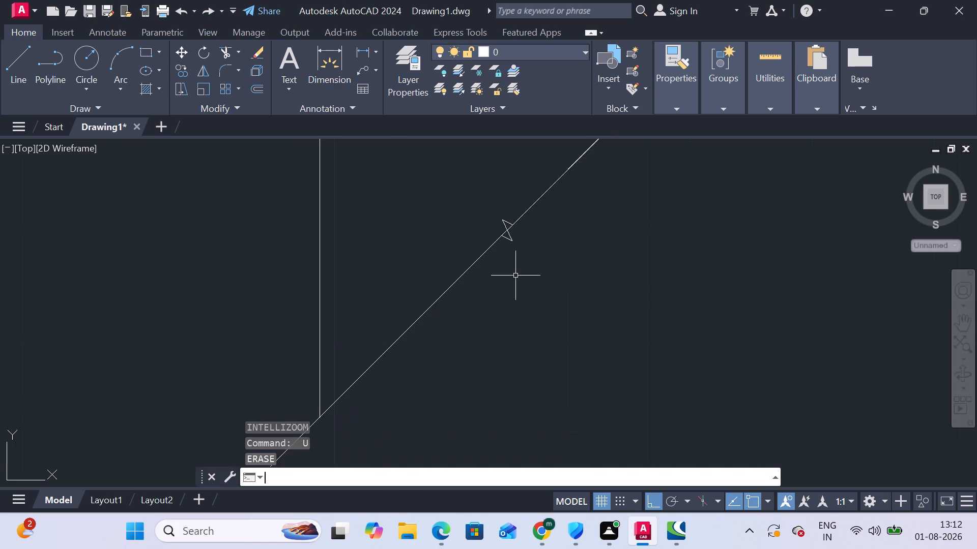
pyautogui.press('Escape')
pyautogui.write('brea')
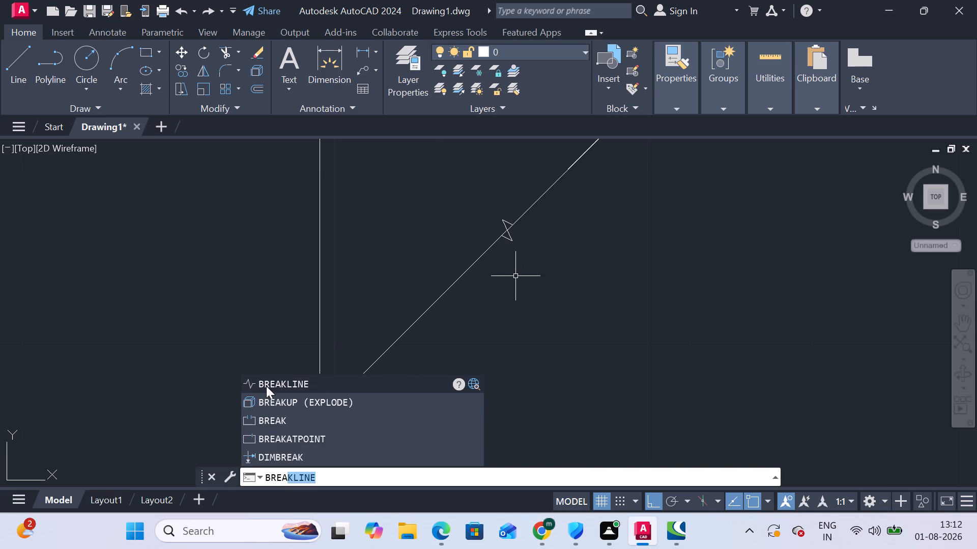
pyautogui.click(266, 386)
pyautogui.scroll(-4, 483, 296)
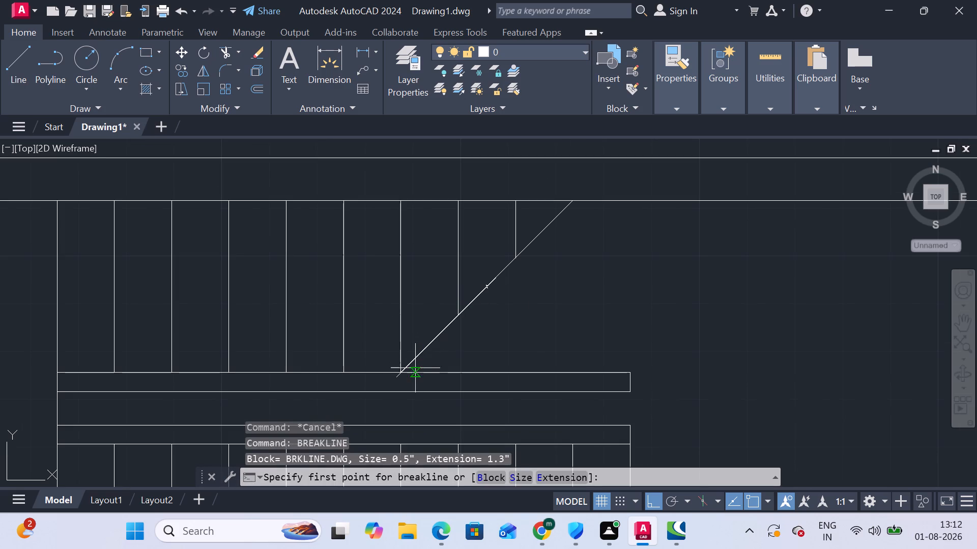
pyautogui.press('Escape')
# Erase the upper flight's diagonal line together with the break line drawn on it.
pyautogui.click(467, 328)
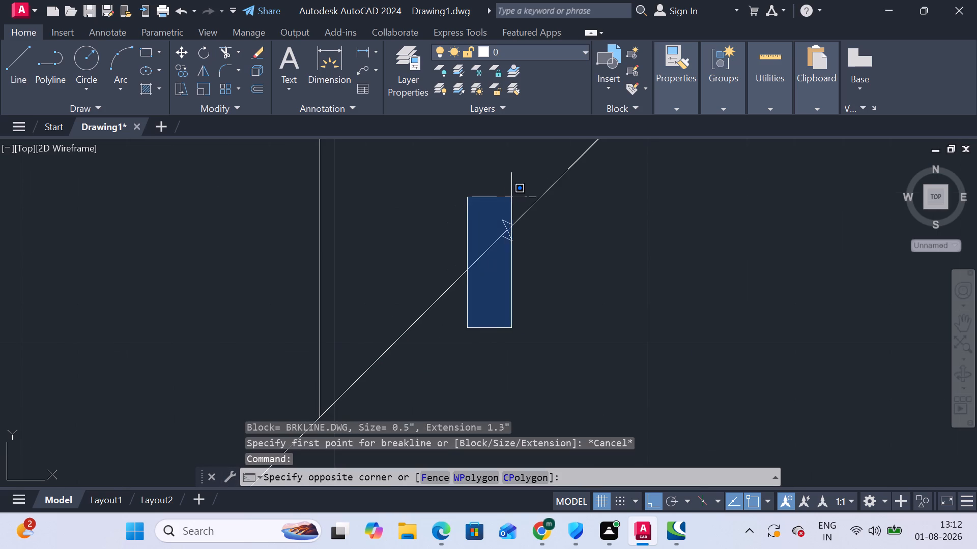
pyautogui.click(535, 209)
pyautogui.moveTo(544, 239); pyautogui.dragTo(534, 234)
pyautogui.moveTo(414, 187); pyautogui.dragTo(451, 207)
pyautogui.press('Delete')
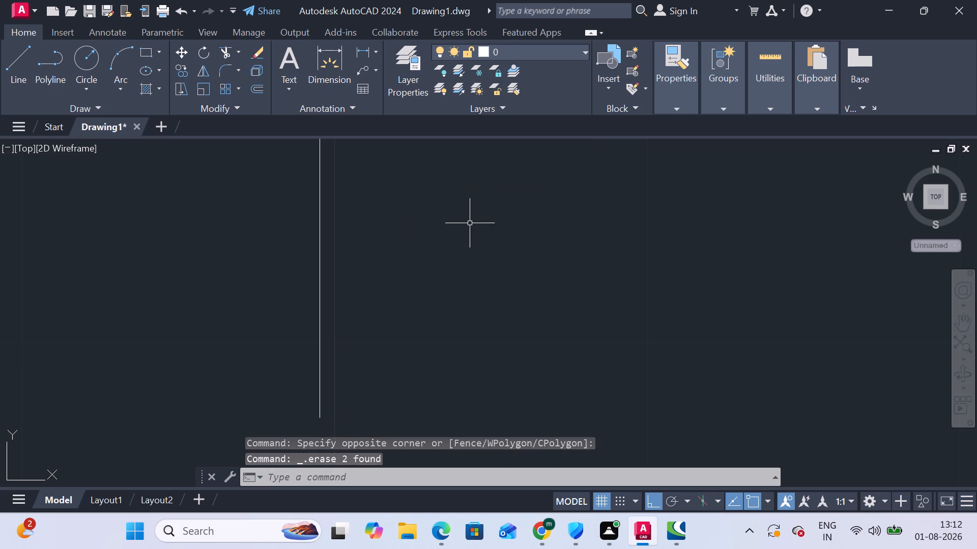
# Draw a diagonal line from the sixth tread line's bottom end to the eighth tread line's bottom end in the upper flight.
pyautogui.scroll(-3, 463, 279)
pyautogui.click(26, 66)
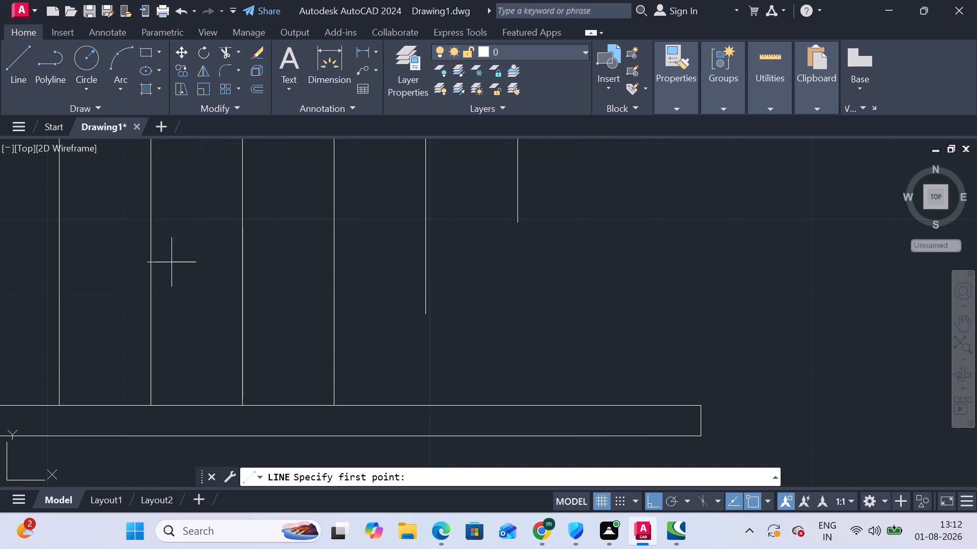
pyautogui.click(334, 400)
pyautogui.moveTo(597, 195); pyautogui.dragTo(552, 299, button='middle')
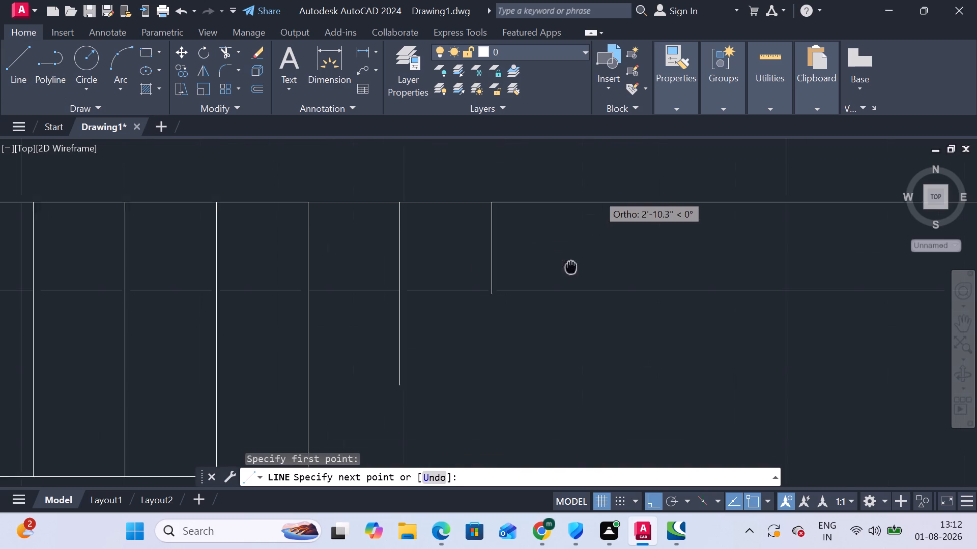
pyautogui.moveTo(552, 299); pyautogui.dragTo(547, 311, button='middle')
pyautogui.scroll(-2, 493, 343)
pyautogui.moveTo(492, 343); pyautogui.dragTo(510, 270, button='middle')
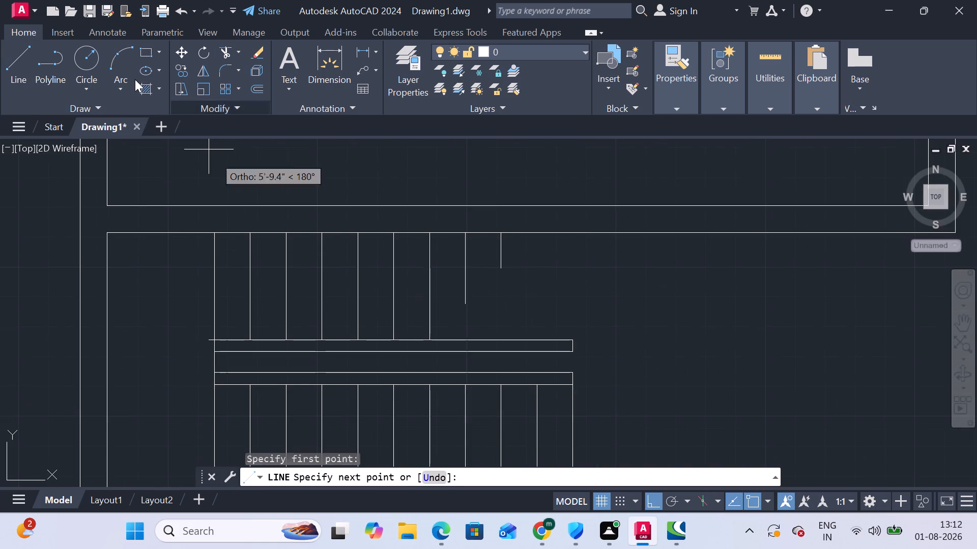
pyautogui.click(17, 51)
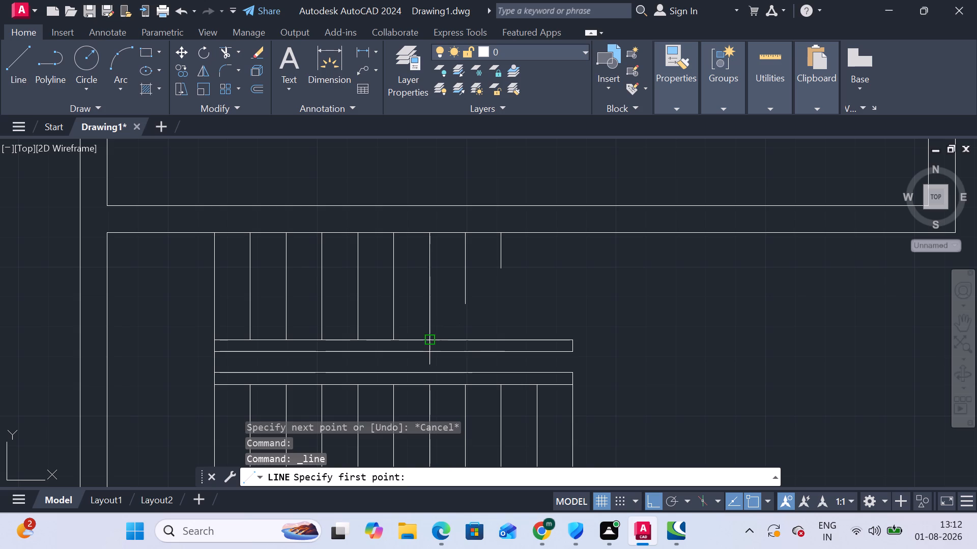
pyautogui.click(430, 344)
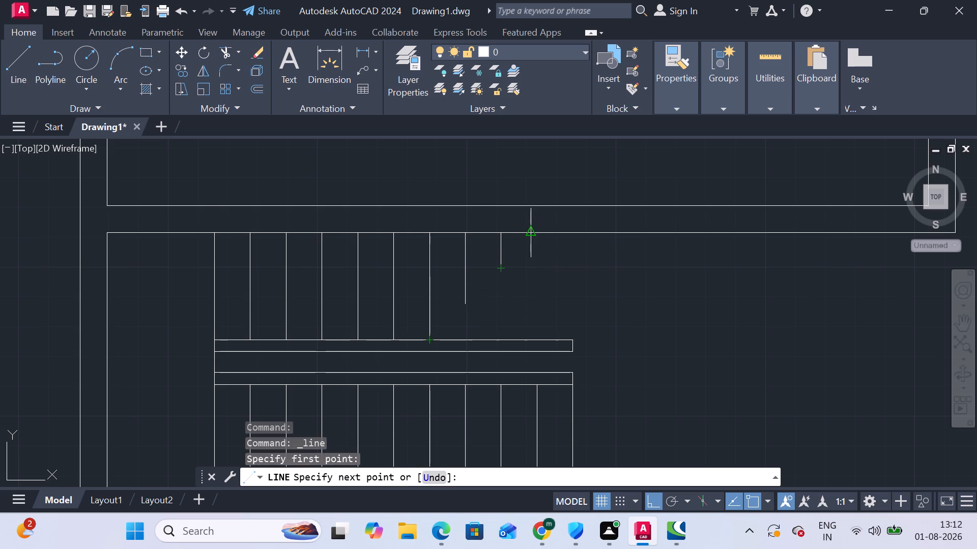
pyautogui.click(505, 271)
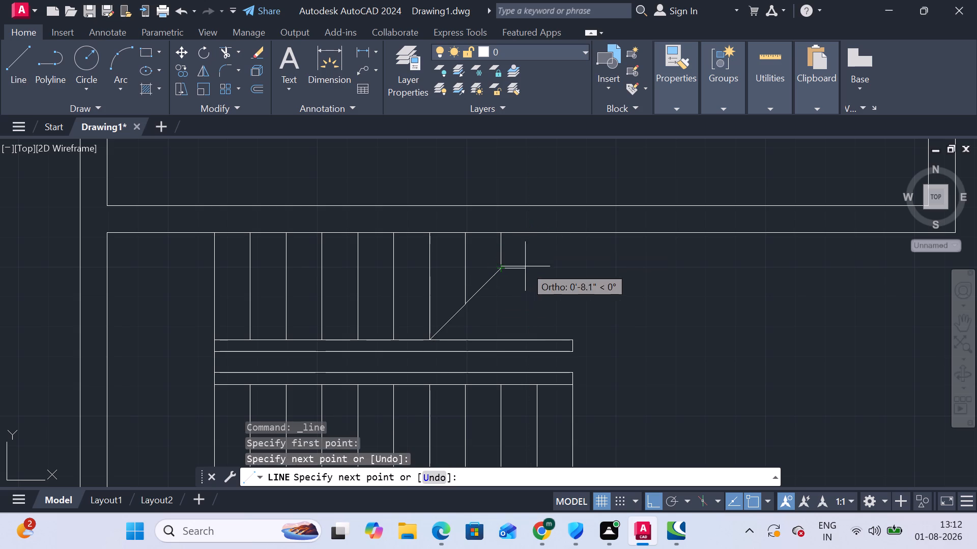
pyautogui.press('Escape')
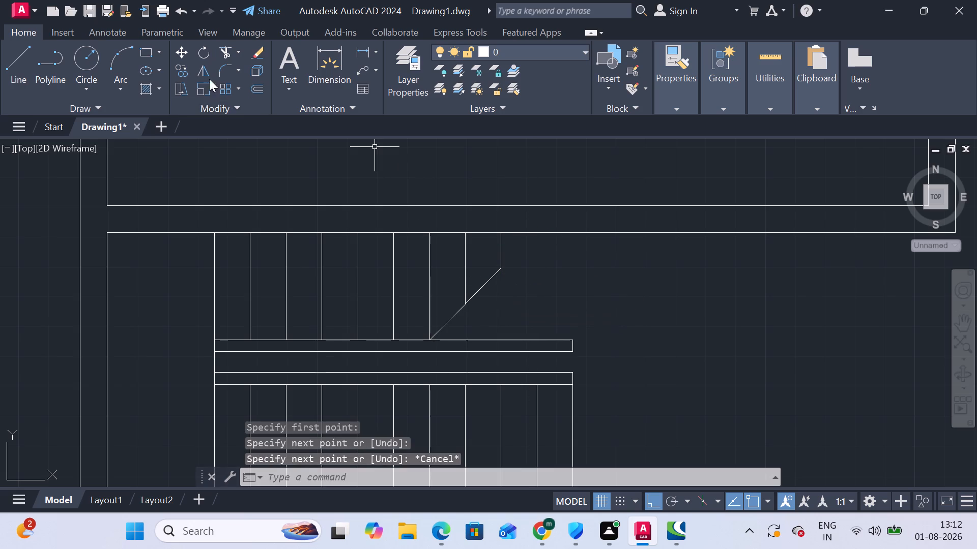
# Extend the new diagonal line up to the wall line along the top of the upper flight.
pyautogui.click(229, 50)
pyautogui.click(502, 302)
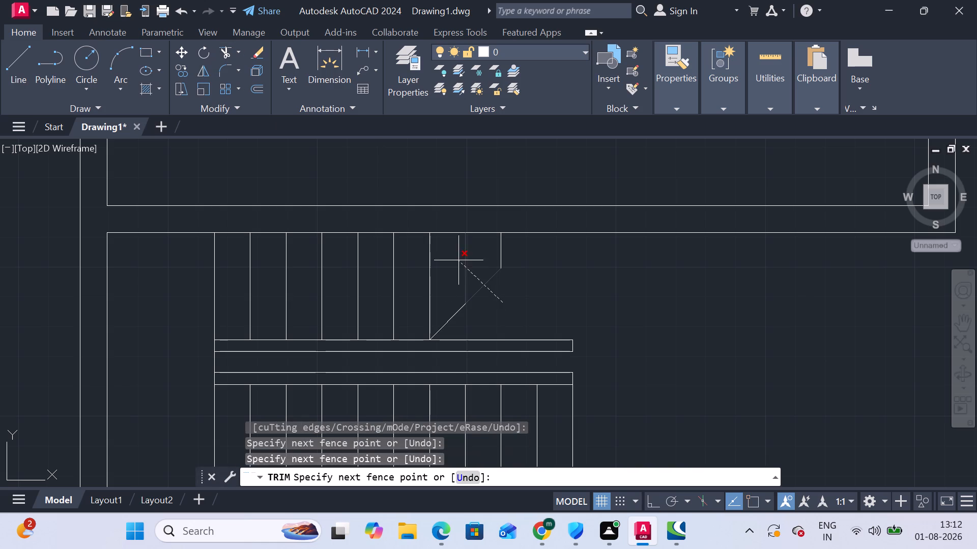
pyautogui.keyDown('shift'); pyautogui.click(479, 261); pyautogui.keyUp('shift')
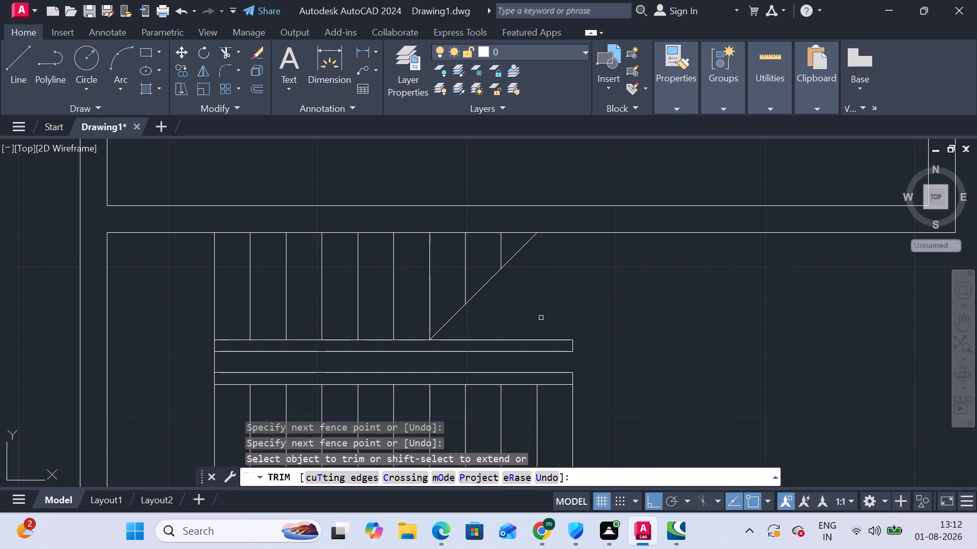
pyautogui.press('Escape')
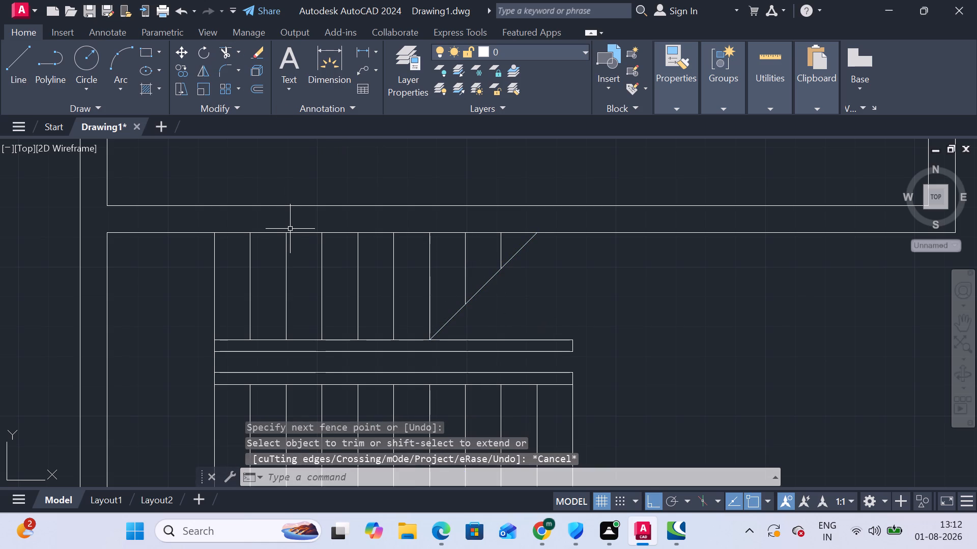
# Add a break line with symbol size 10" along the upper flight's full diagonal line, placing the break symbol near its middle.
pyautogui.write('brwe')
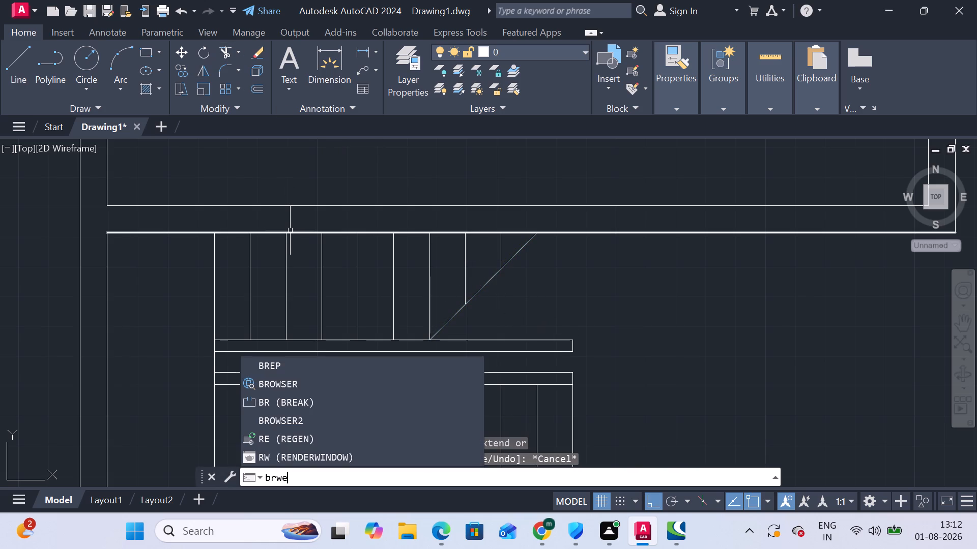
pyautogui.press('BackSpace')
pyautogui.press('BackSpace')
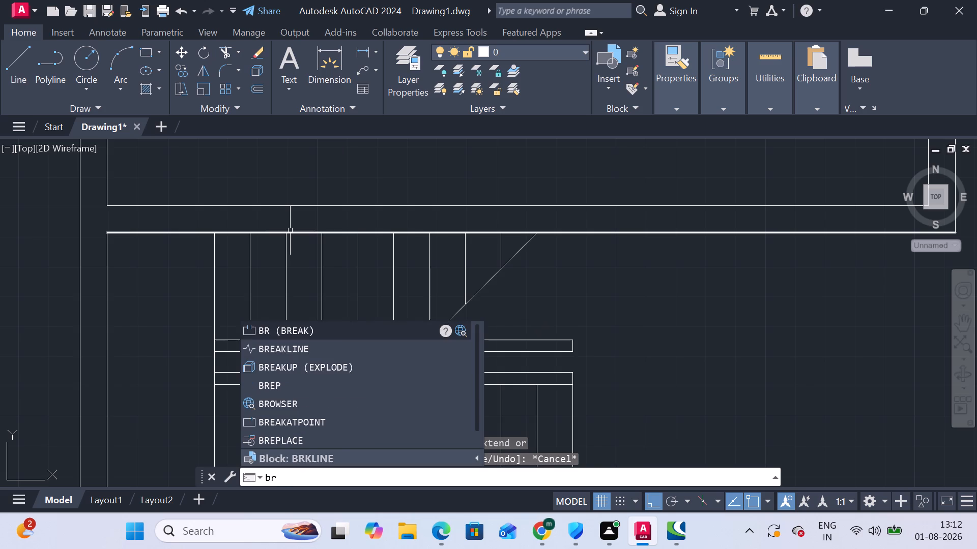
pyautogui.press('e')
pyautogui.click(280, 324)
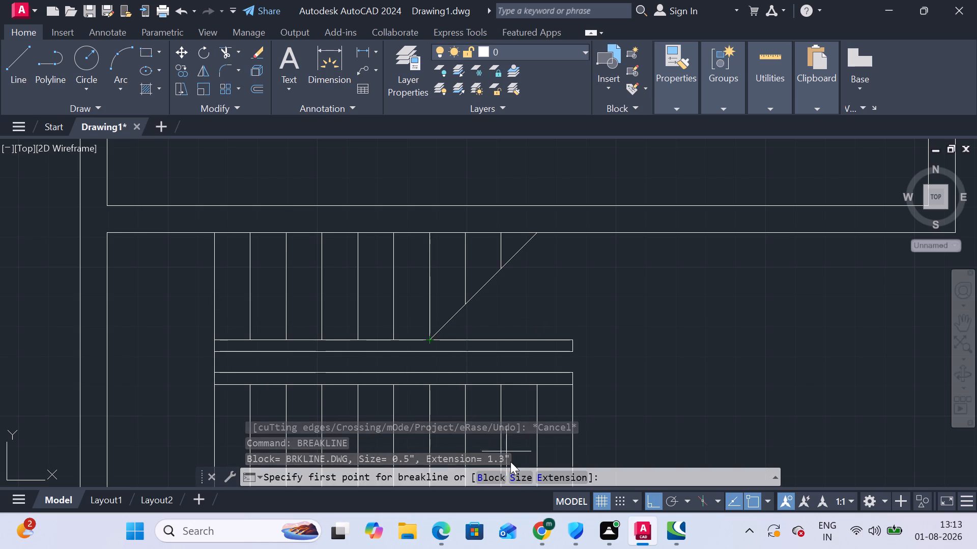
pyautogui.click(519, 479)
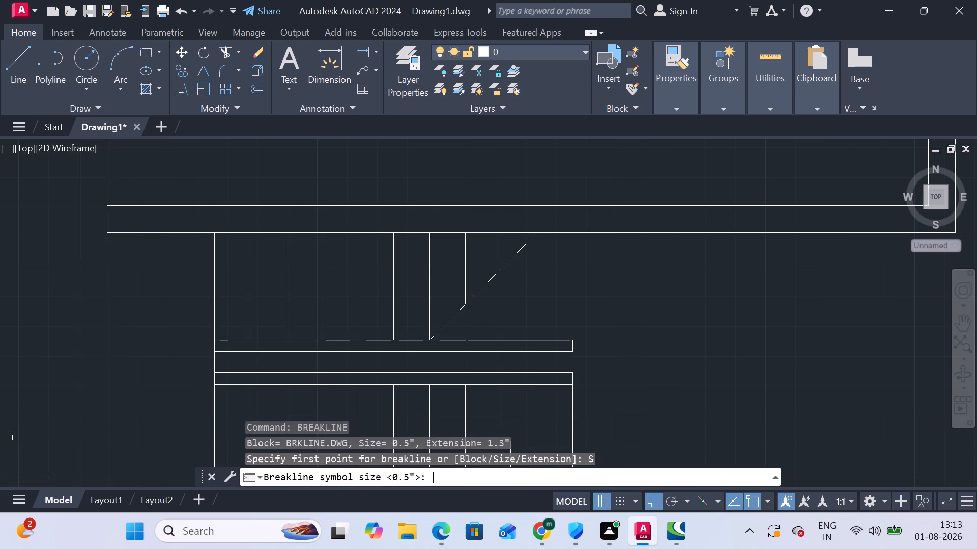
pyautogui.write('10')
pyautogui.press("'")
pyautogui.press('BackSpace')
pyautogui.hotkey('shift', '"')
pyautogui.press('Return')
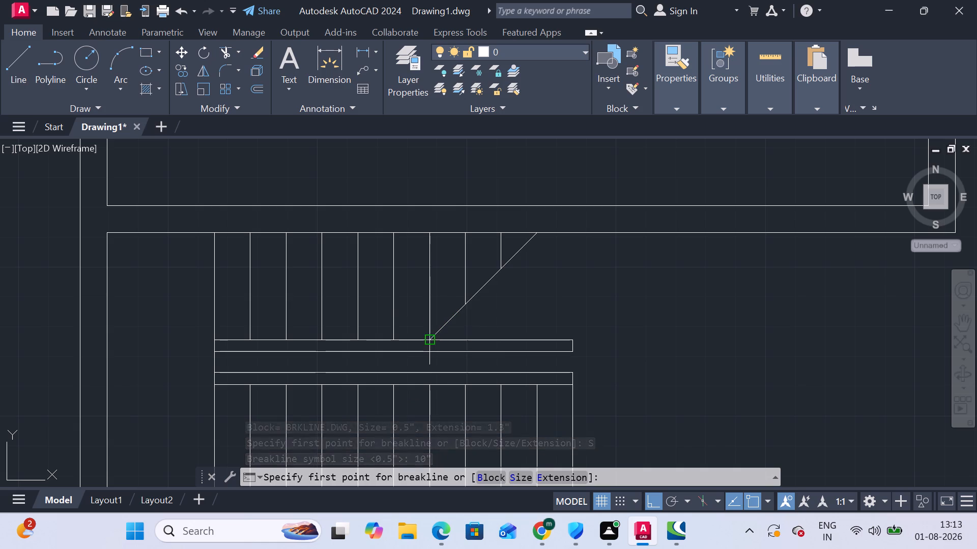
pyautogui.click(434, 339)
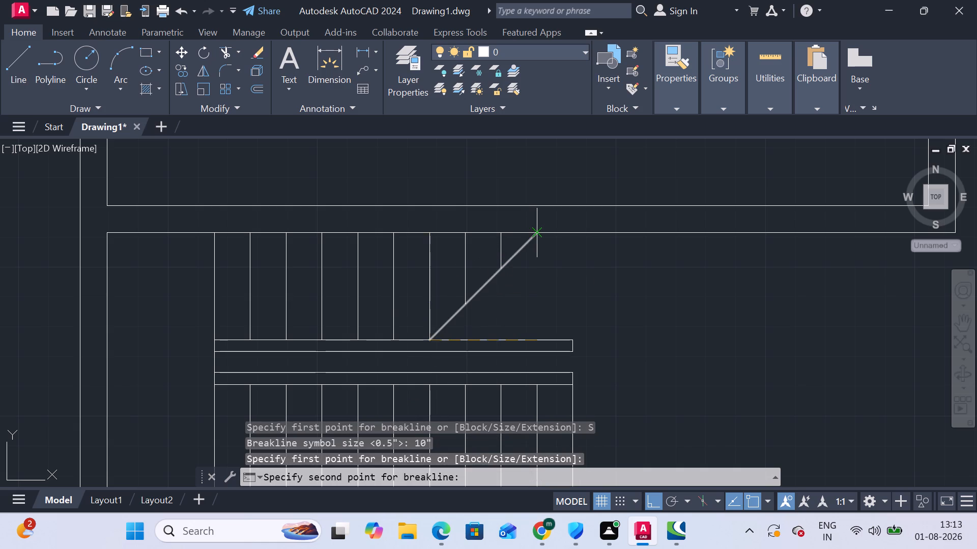
pyautogui.click(541, 233)
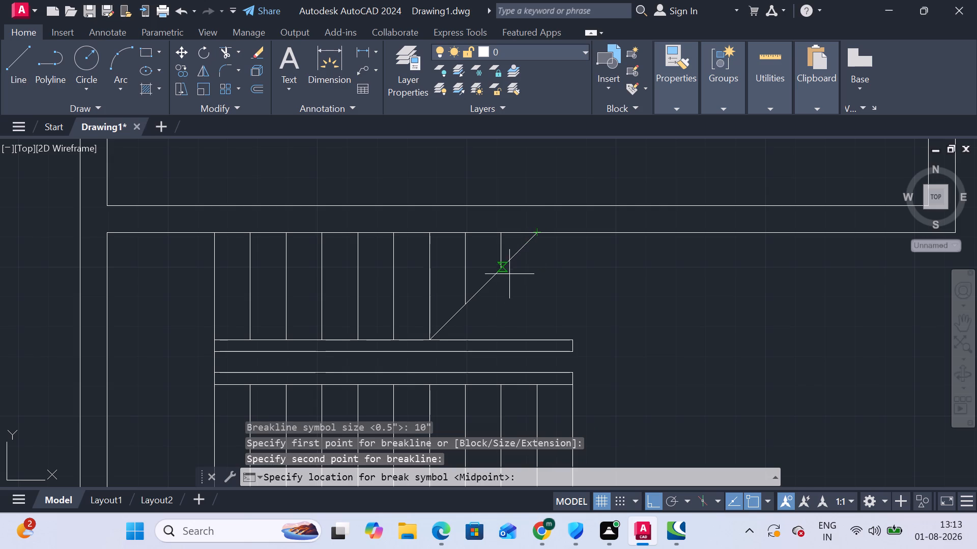
pyautogui.click(484, 290)
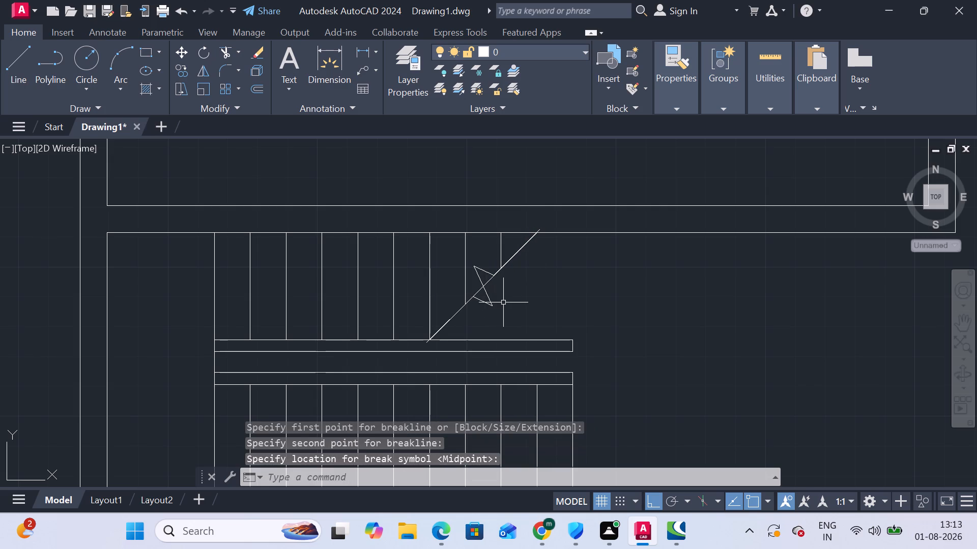
pyautogui.press('Escape')
# Copy the uppermost horizontal opening rectangle from outside the plan to the inner lower-right corner of the room above the staircase.
pyautogui.scroll(-3, 503, 302)
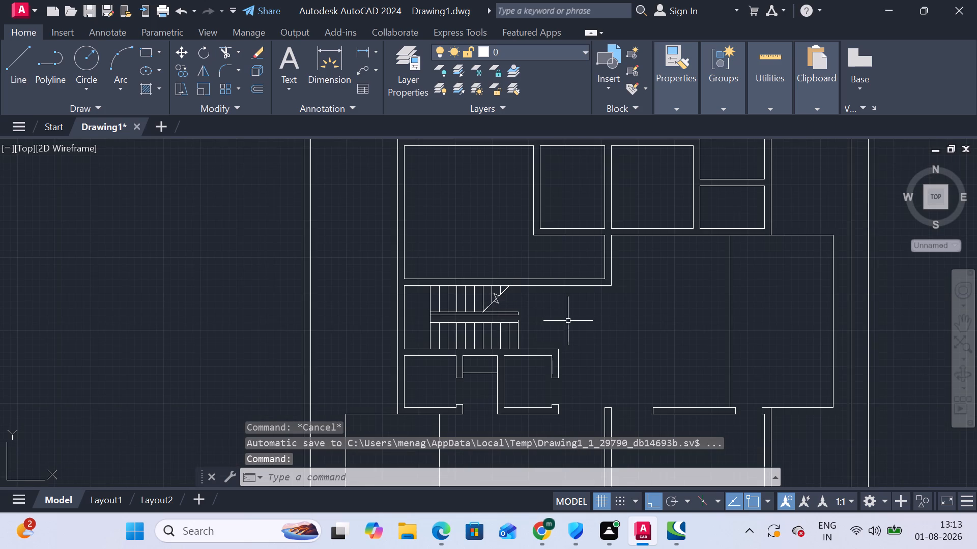
pyautogui.scroll(1, 568, 318)
pyautogui.moveTo(568, 317); pyautogui.dragTo(539, 304, button='middle')
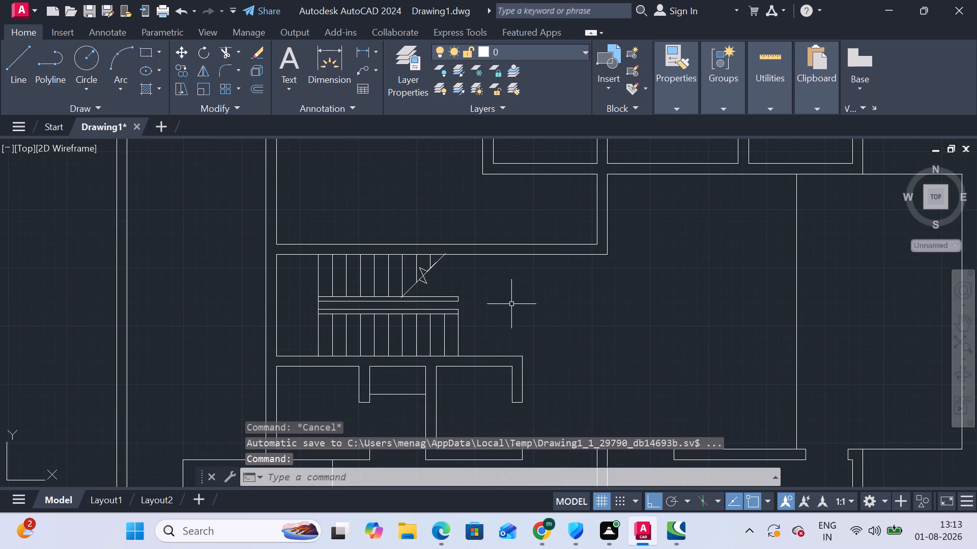
pyautogui.scroll(-3, 540, 337)
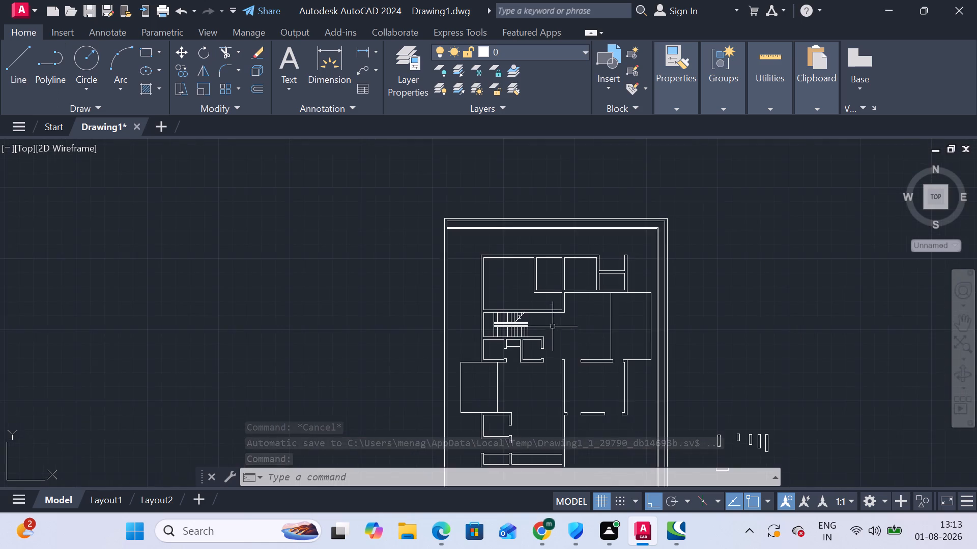
pyautogui.moveTo(606, 353); pyautogui.dragTo(352, 239, button='middle')
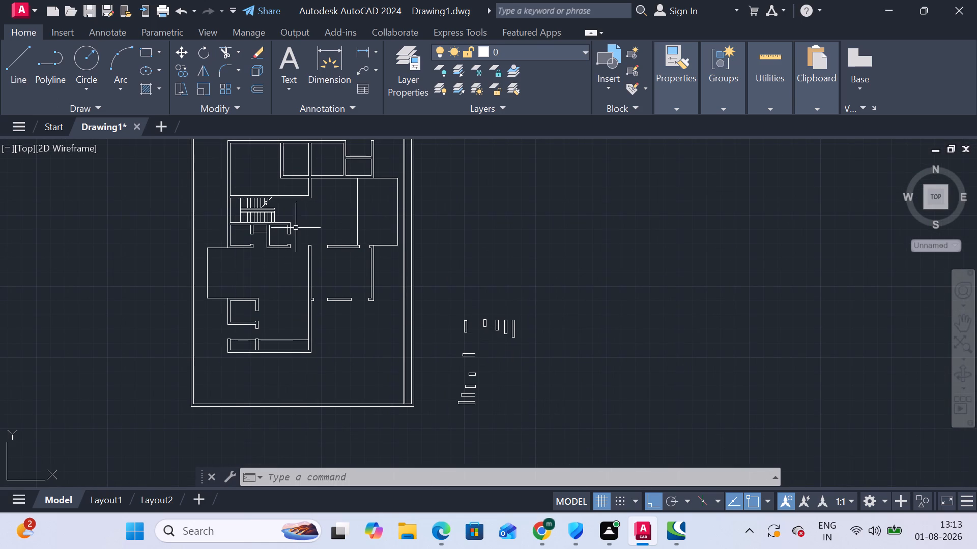
pyautogui.scroll(2, 499, 329)
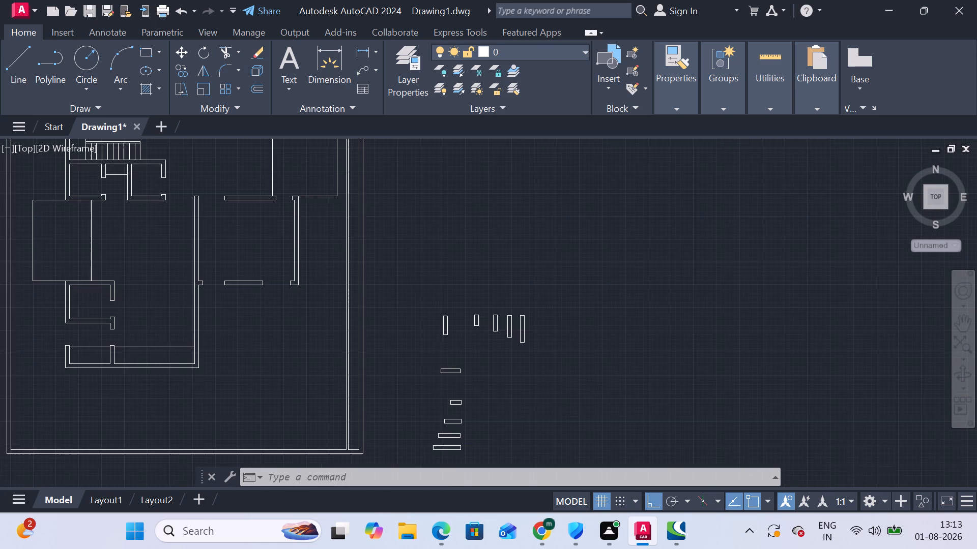
pyautogui.scroll(-2, 499, 329)
pyautogui.scroll(2, 522, 357)
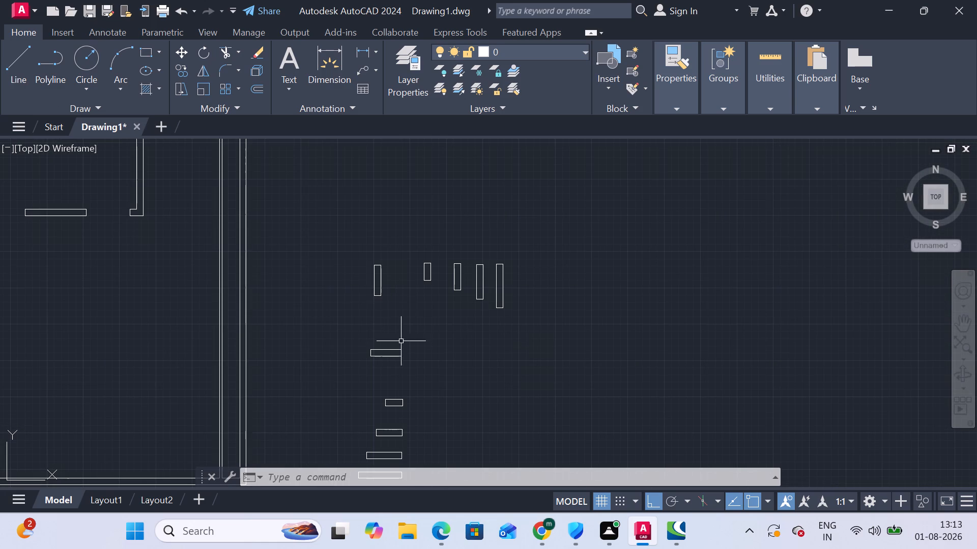
pyautogui.moveTo(410, 364); pyautogui.dragTo(405, 361)
pyautogui.click(365, 340)
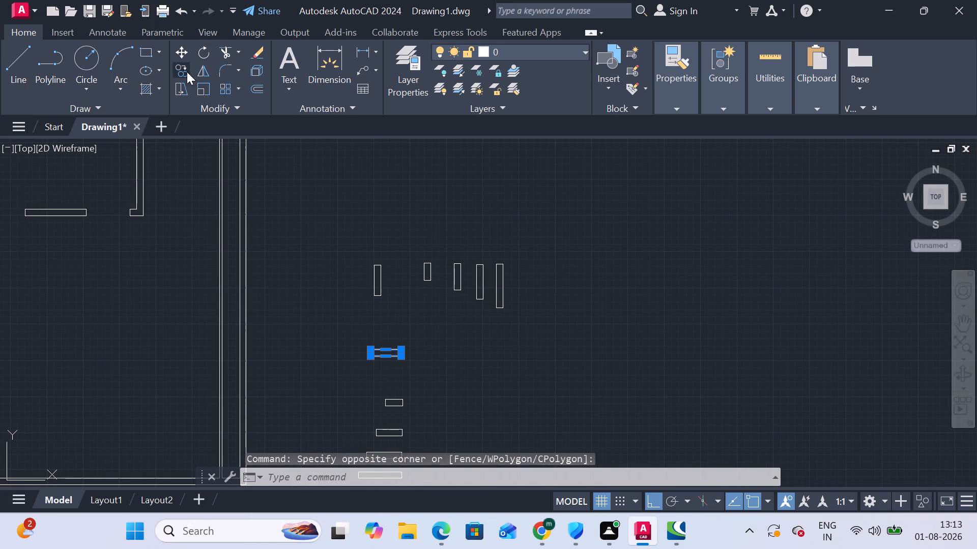
pyautogui.click(185, 71)
pyautogui.scroll(1, 405, 358)
pyautogui.click(396, 354)
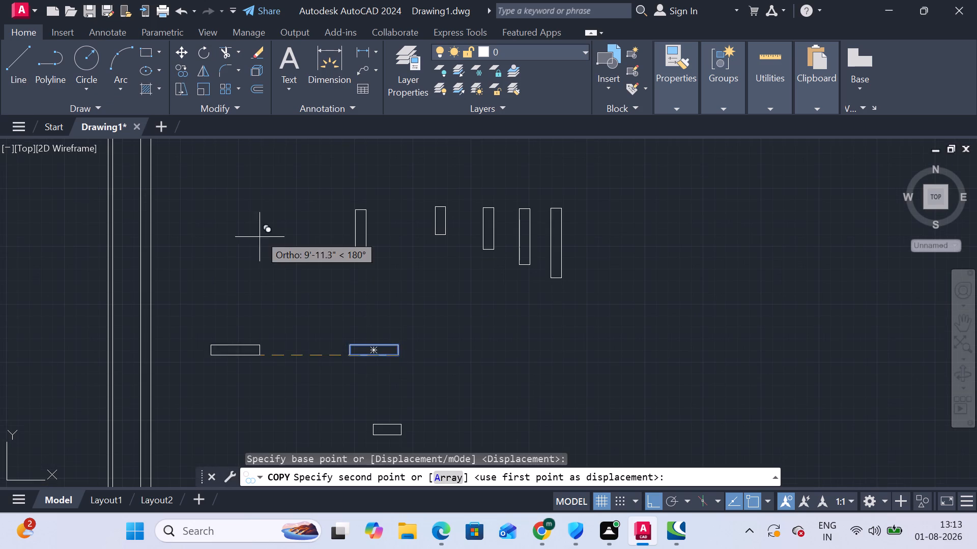
pyautogui.scroll(-3, 255, 229)
pyautogui.moveTo(262, 231); pyautogui.dragTo(551, 394, button='middle')
pyautogui.scroll(4, 413, 285)
pyautogui.moveTo(423, 268); pyautogui.dragTo(463, 430, button='middle')
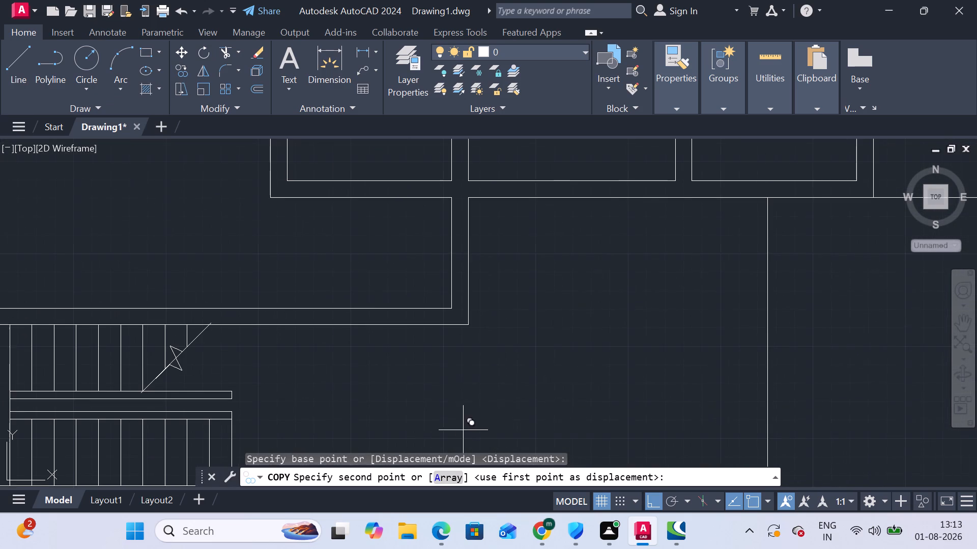
pyautogui.click(447, 306)
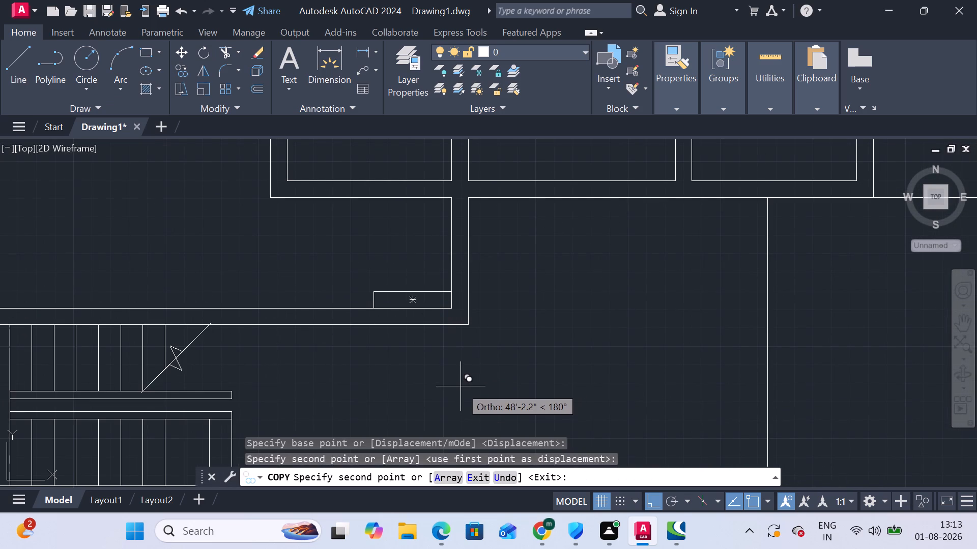
pyautogui.press('Escape')
# Move the copied opening rectangle down into the wall thickness so its lower edge lies on the wall's outer line.
pyautogui.moveTo(420, 297); pyautogui.dragTo(420, 290)
pyautogui.click(407, 271)
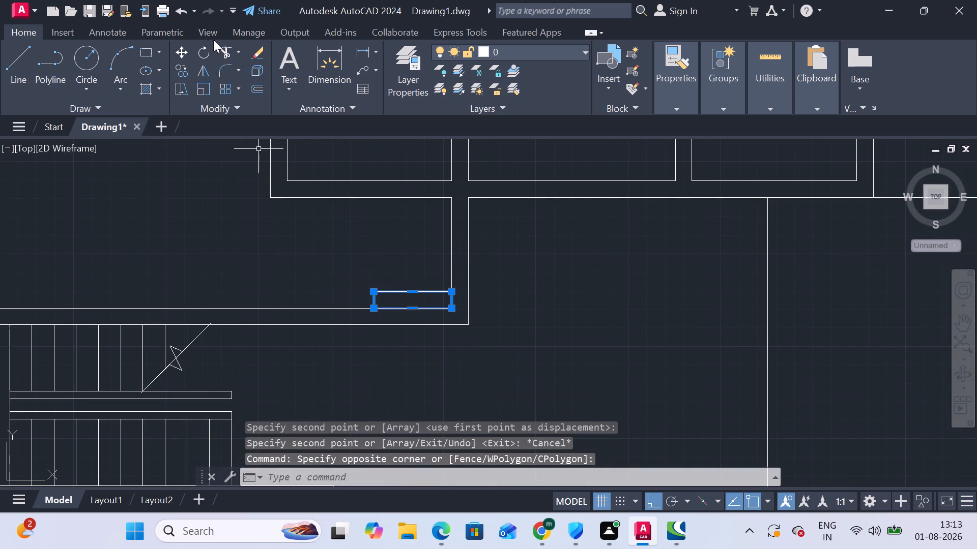
pyautogui.click(180, 47)
pyautogui.scroll(2, 486, 317)
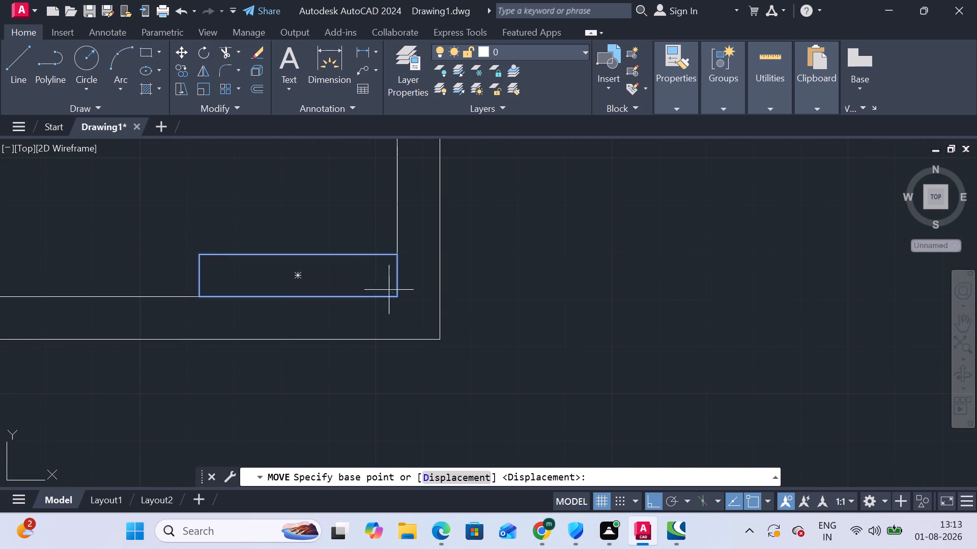
pyautogui.click(395, 293)
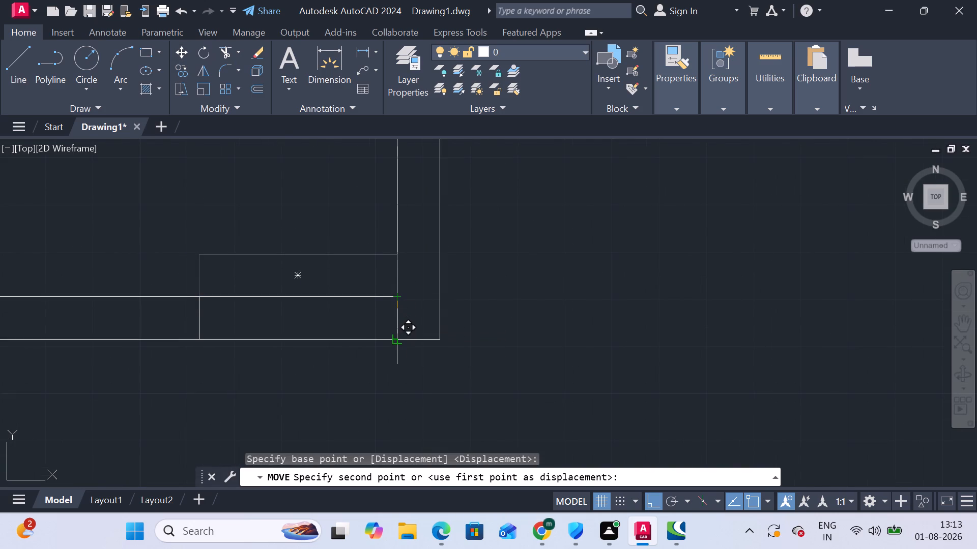
pyautogui.click(397, 337)
pyautogui.press('Escape')
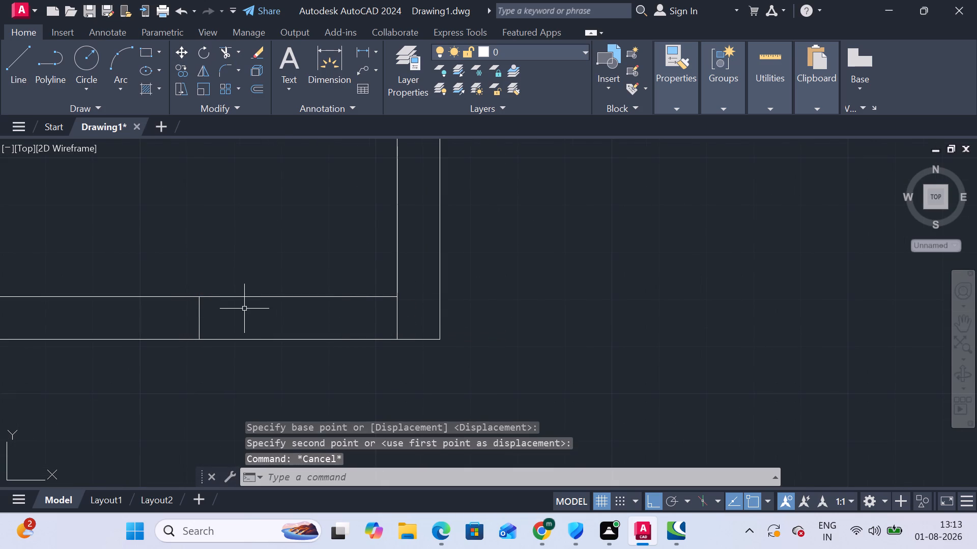
# Move the opening rectangle 9" left along the wall, away from the room's corner.
pyautogui.click(410, 317)
pyautogui.click(371, 315)
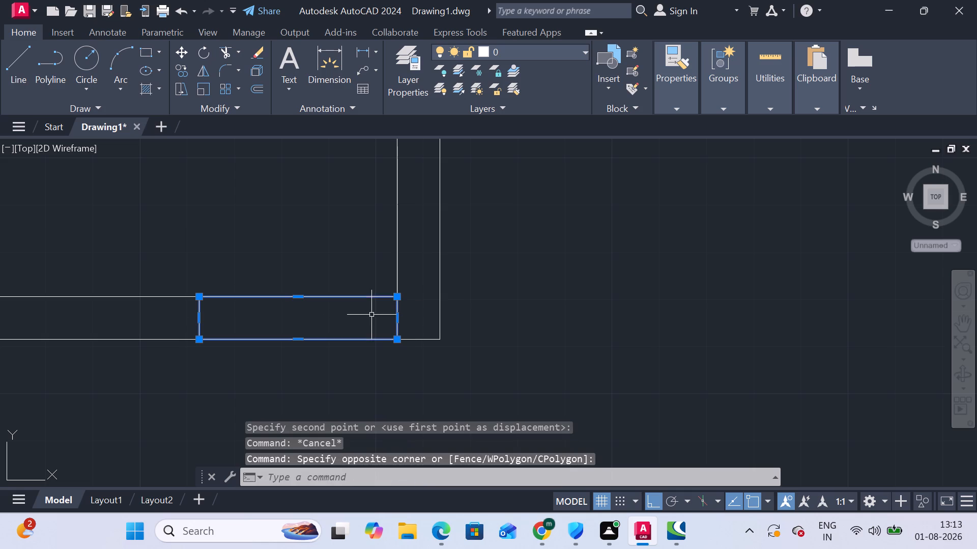
pyautogui.click(185, 50)
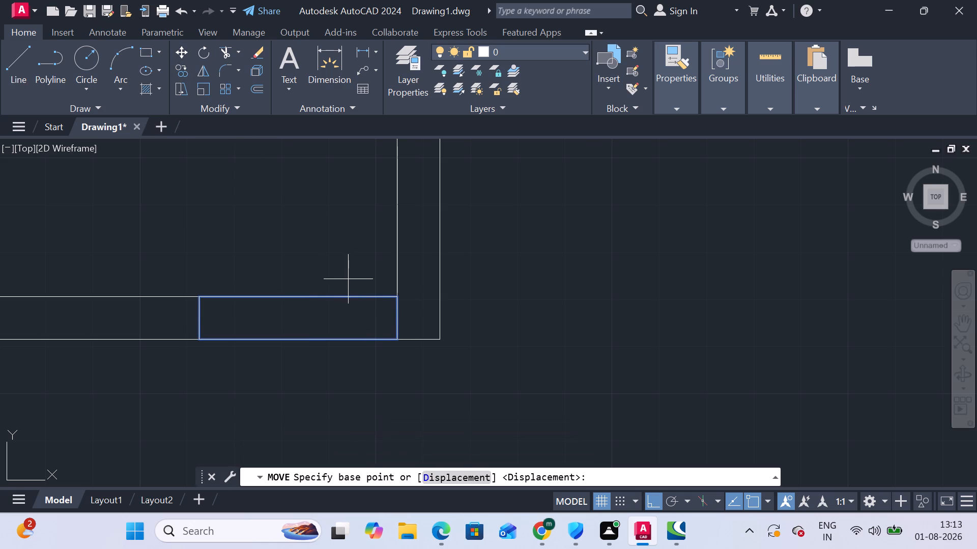
pyautogui.click(397, 295)
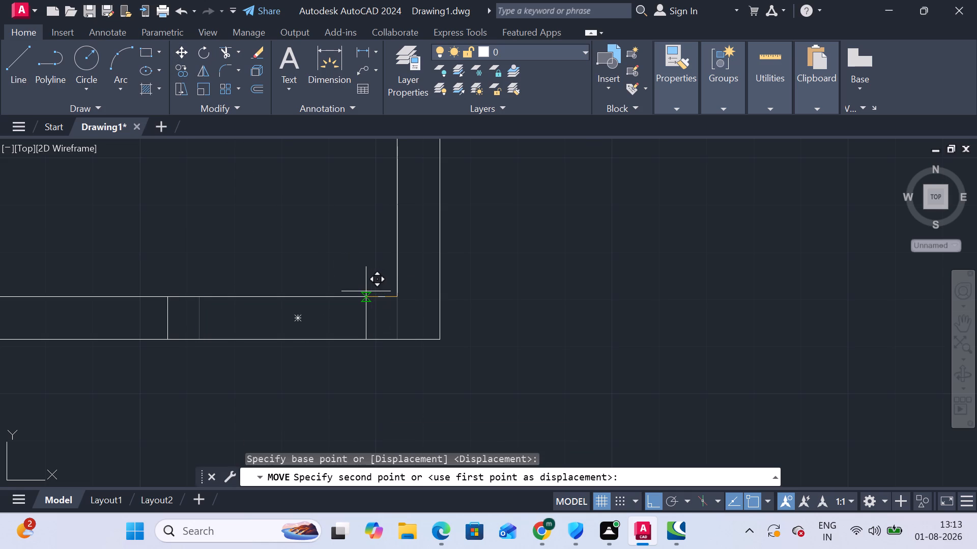
pyautogui.press('9')
pyautogui.hotkey('shift', '"')
pyautogui.press('Return')
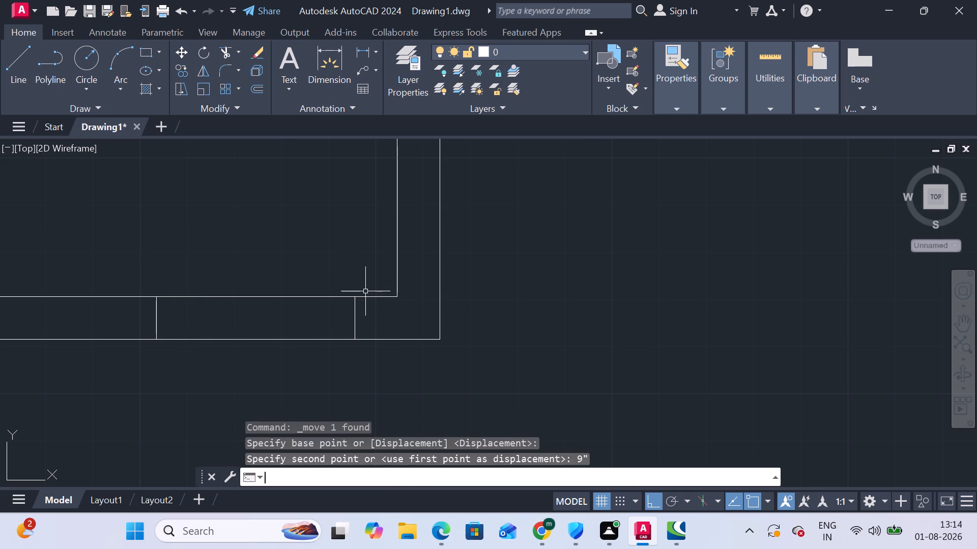
# Trim both wall lines within the rectangle to cut the door opening in the wall above the staircase.
pyautogui.click(215, 52)
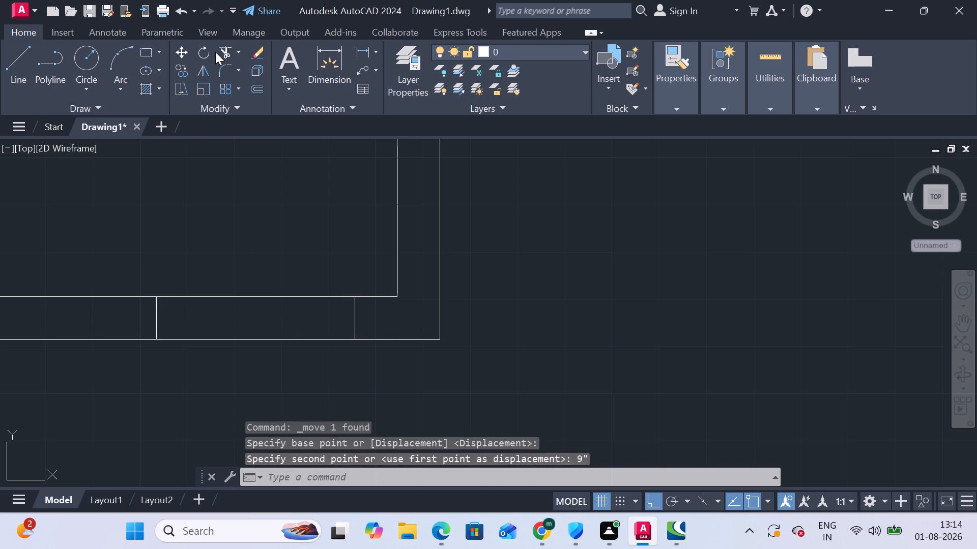
pyautogui.click(224, 52)
pyautogui.click(234, 241)
pyautogui.click(249, 375)
pyautogui.scroll(-2, 267, 355)
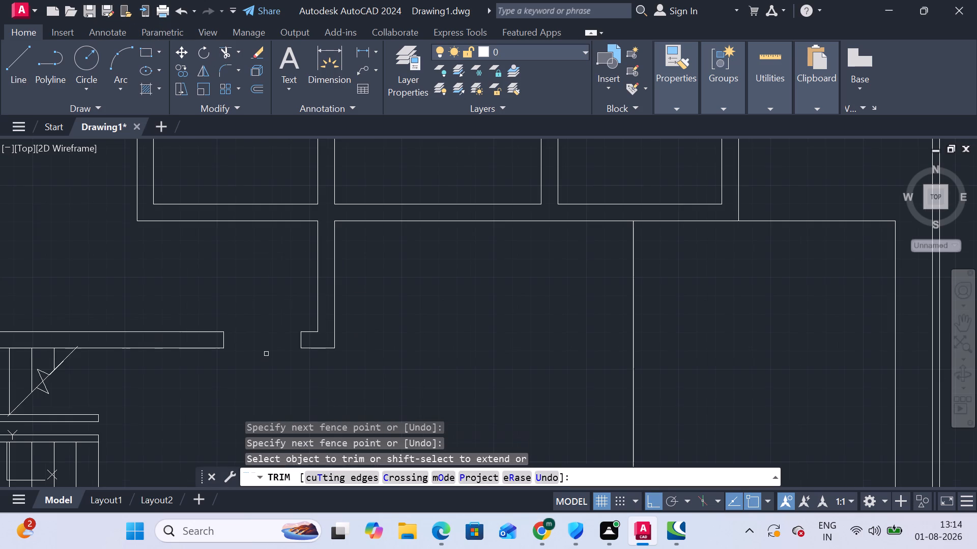
pyautogui.press('Escape')
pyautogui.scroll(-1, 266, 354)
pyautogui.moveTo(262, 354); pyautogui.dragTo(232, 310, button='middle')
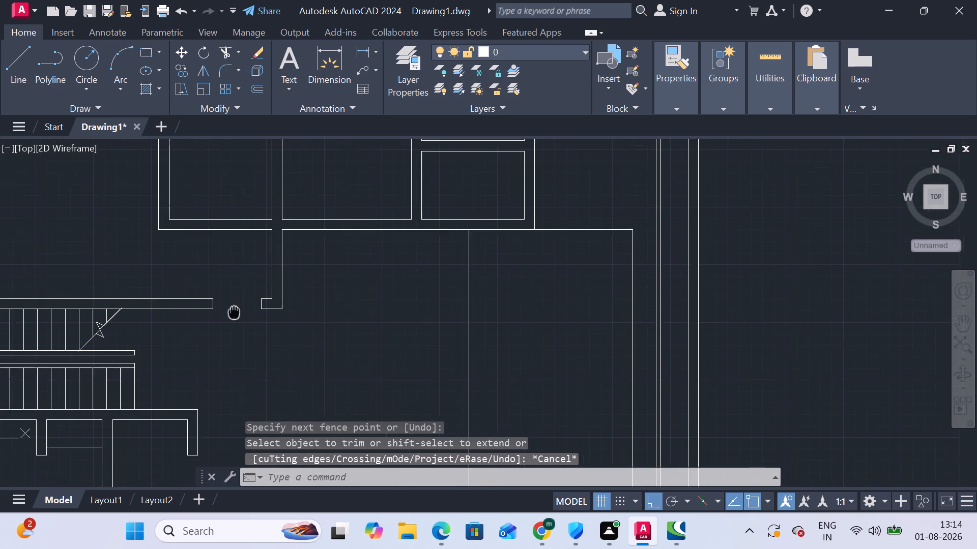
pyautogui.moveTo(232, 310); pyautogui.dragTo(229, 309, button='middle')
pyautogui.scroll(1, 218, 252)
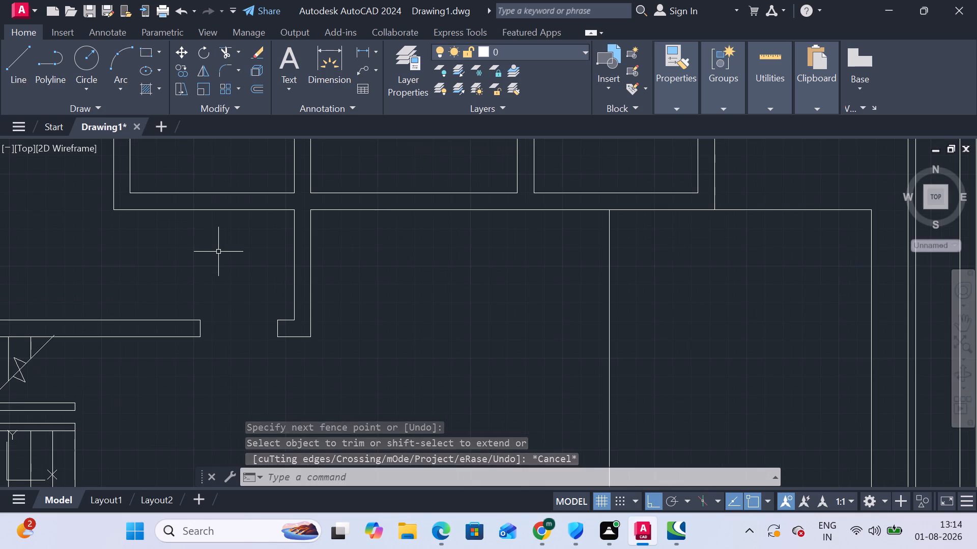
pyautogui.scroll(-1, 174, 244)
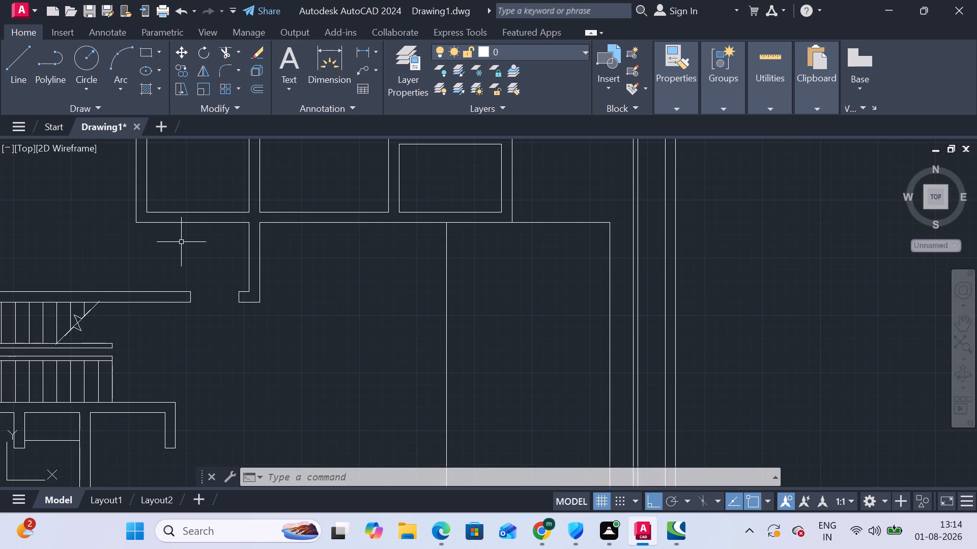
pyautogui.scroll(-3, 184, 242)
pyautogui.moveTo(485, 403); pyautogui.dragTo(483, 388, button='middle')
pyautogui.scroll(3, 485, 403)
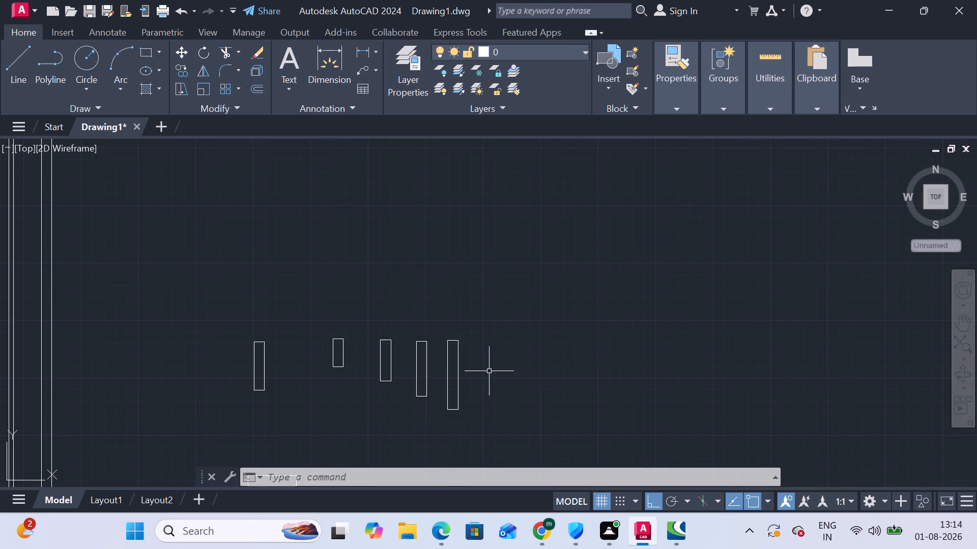
# Copy the longest vertical opening rectangle from outside the plan to the inner lower-left corner of the room above the staircase.
pyautogui.moveTo(483, 415); pyautogui.dragTo(476, 415)
pyautogui.moveTo(451, 335); pyautogui.dragTo(446, 327)
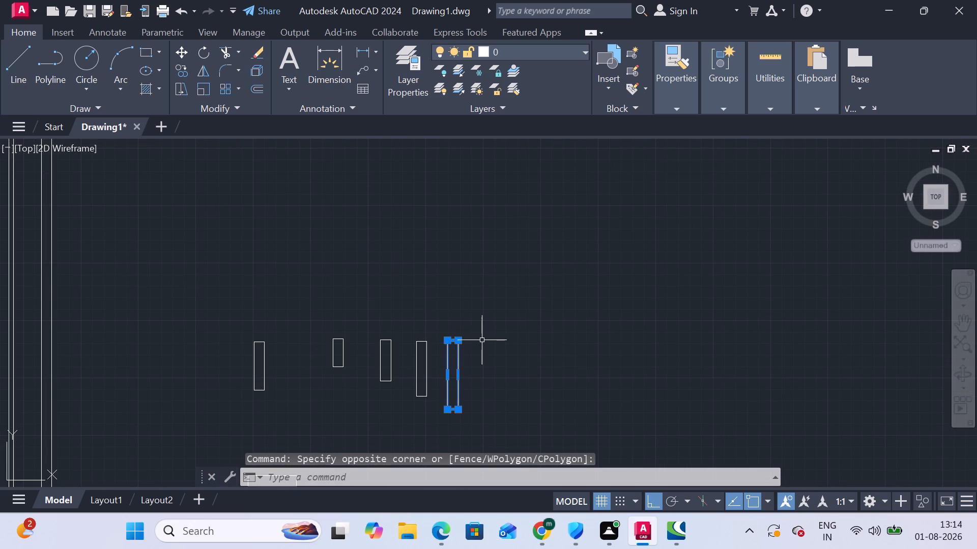
pyautogui.click(173, 64)
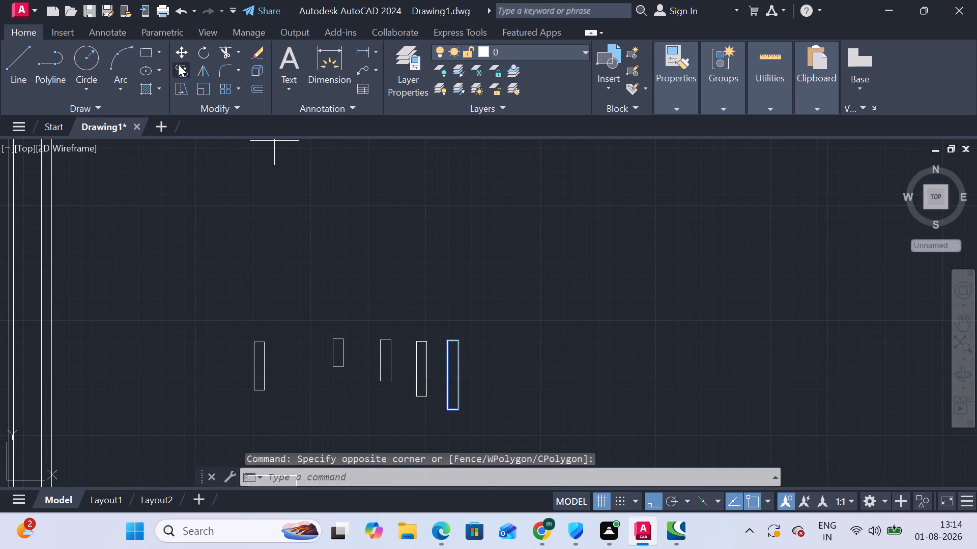
pyautogui.click(445, 409)
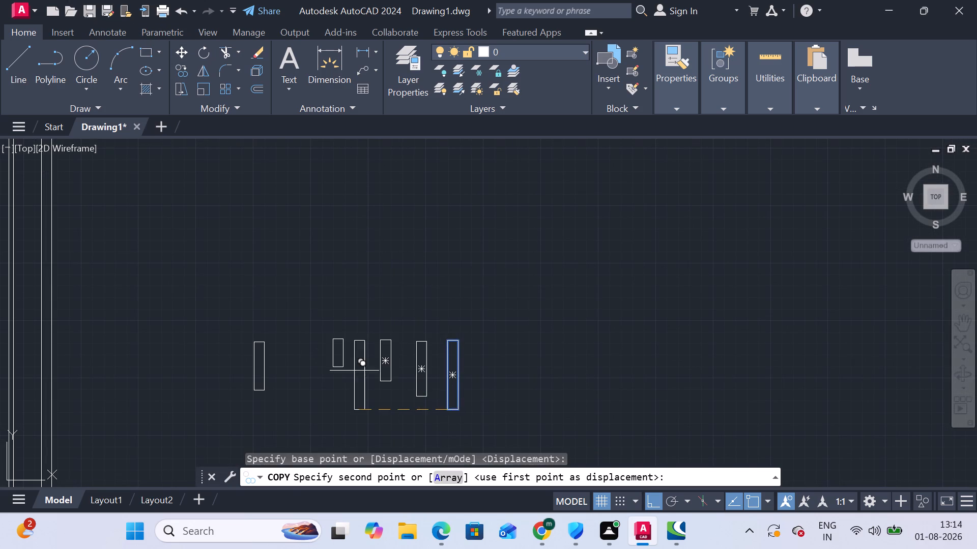
pyautogui.scroll(-3, 108, 246)
pyautogui.moveTo(108, 247); pyautogui.dragTo(392, 329, button='middle')
pyautogui.scroll(2, 210, 291)
pyautogui.moveTo(206, 286); pyautogui.dragTo(239, 351, button='middle')
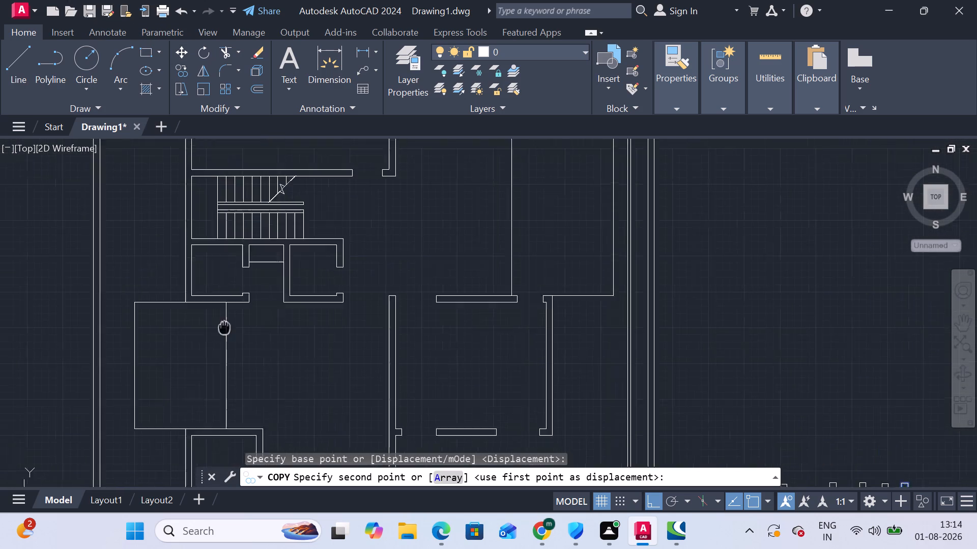
pyautogui.moveTo(239, 351); pyautogui.dragTo(282, 427, button='middle')
pyautogui.scroll(4, 248, 266)
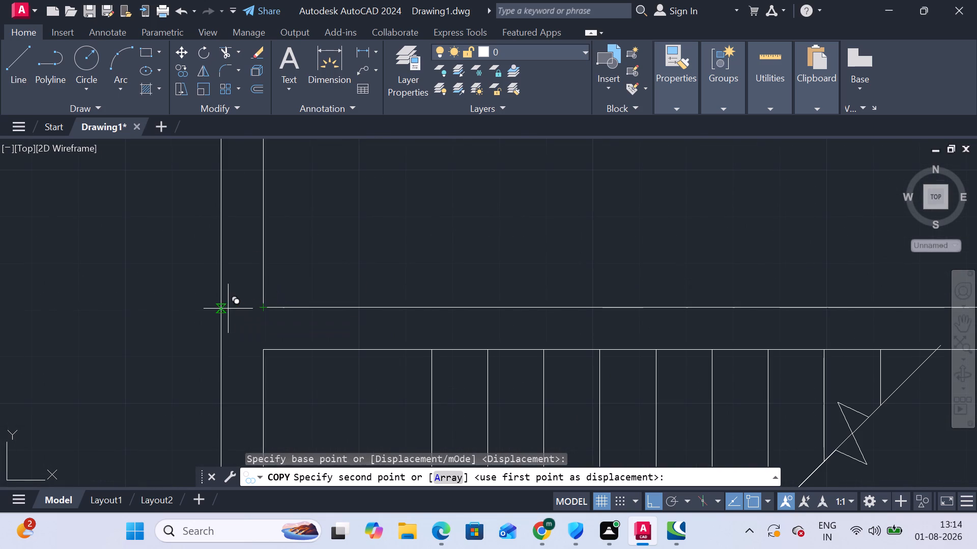
pyautogui.click(263, 307)
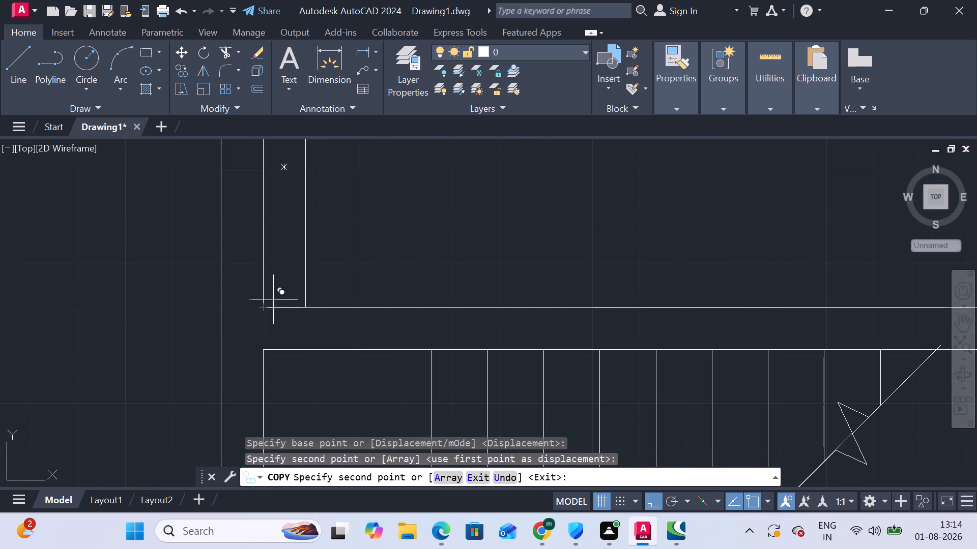
pyautogui.press('Escape')
# Move the copied vertical rectangle left into the wall thickness so its left edge lies on the wall's outer line.
pyautogui.click(317, 274)
pyautogui.click(295, 265)
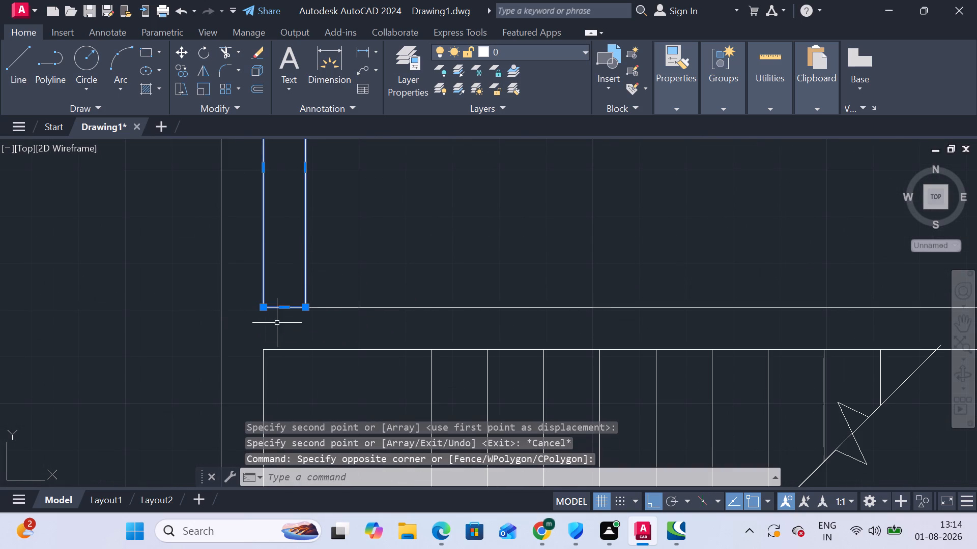
pyautogui.click(183, 52)
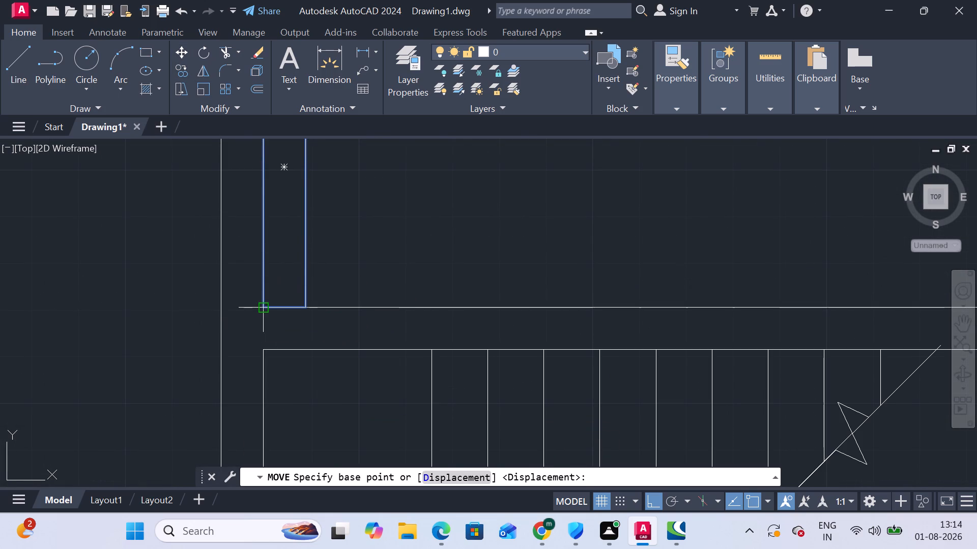
pyautogui.click(263, 306)
pyautogui.click(222, 309)
pyautogui.press('Escape')
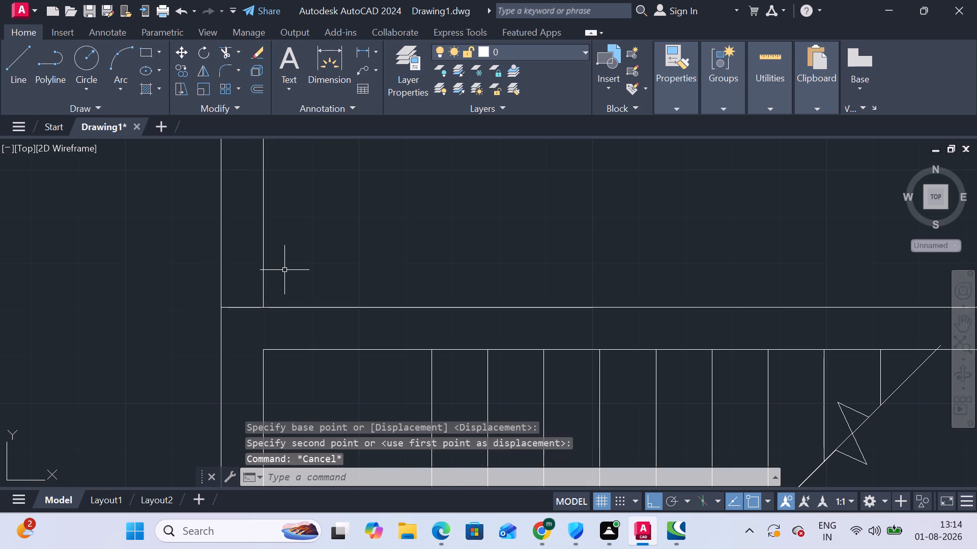
# Move the vertical opening rectangle 9" up along the left wall, away from the room's lower corner.
pyautogui.click(285, 266)
pyautogui.click(299, 279)
pyautogui.click(249, 333)
pyautogui.click(243, 288)
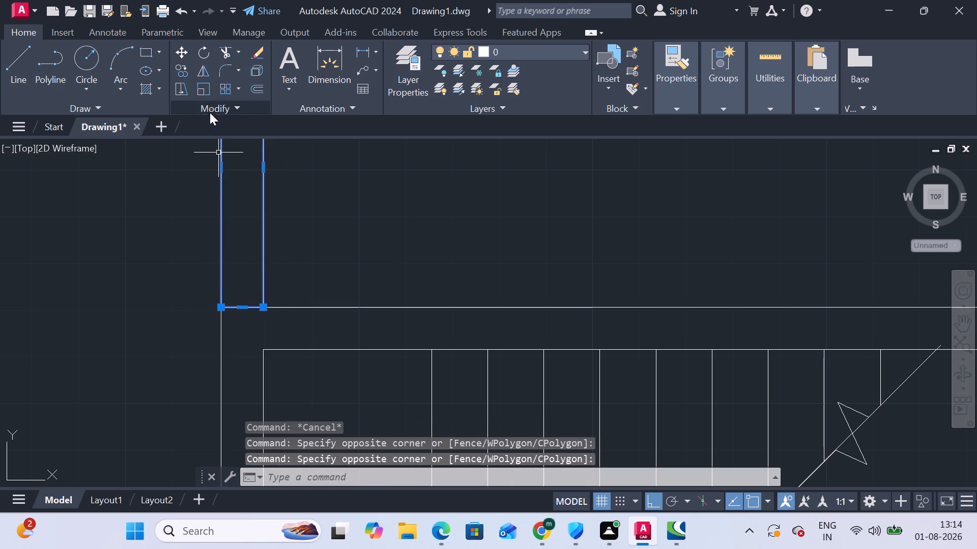
pyautogui.click(184, 51)
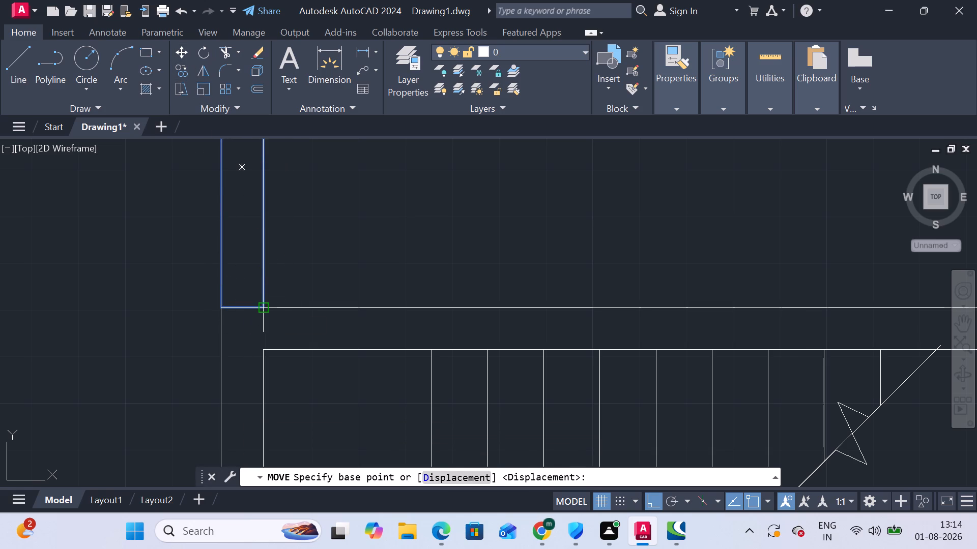
pyautogui.click(264, 309)
pyautogui.press('9')
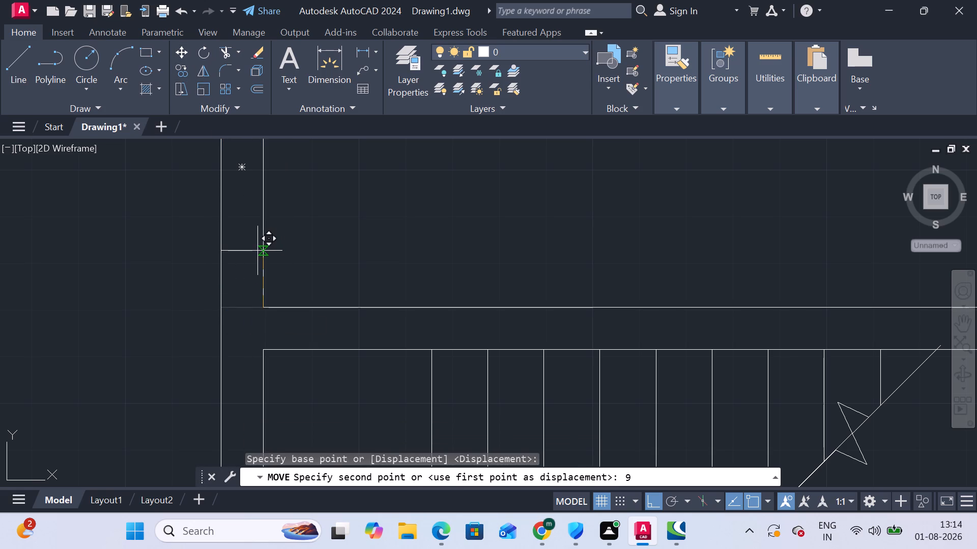
pyautogui.hotkey('shift', '"')
pyautogui.press('Return')
# Trim both wall lines within the rectangle to cut the opening in the left wall of the room above the staircase.
pyautogui.scroll(-2, 265, 279)
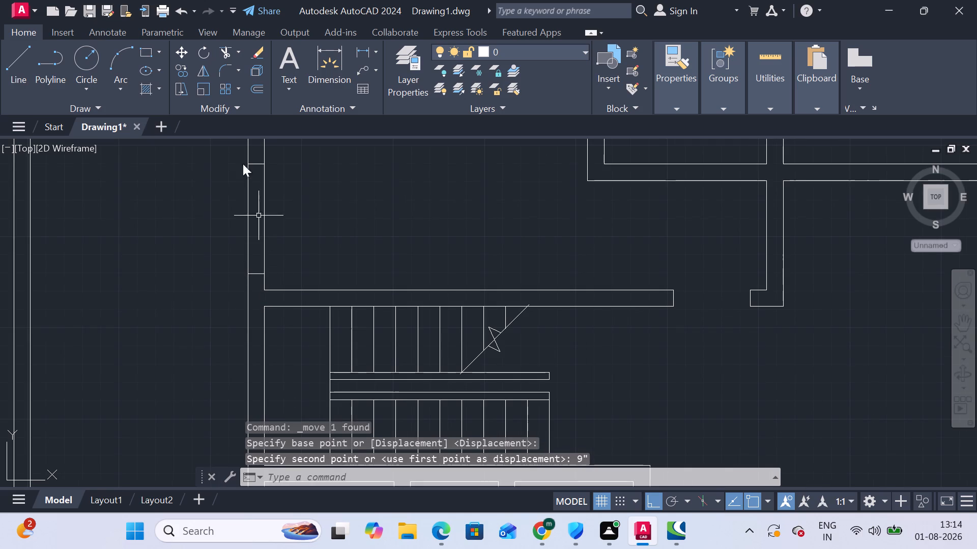
pyautogui.click(222, 46)
pyautogui.click(308, 227)
pyautogui.click(156, 227)
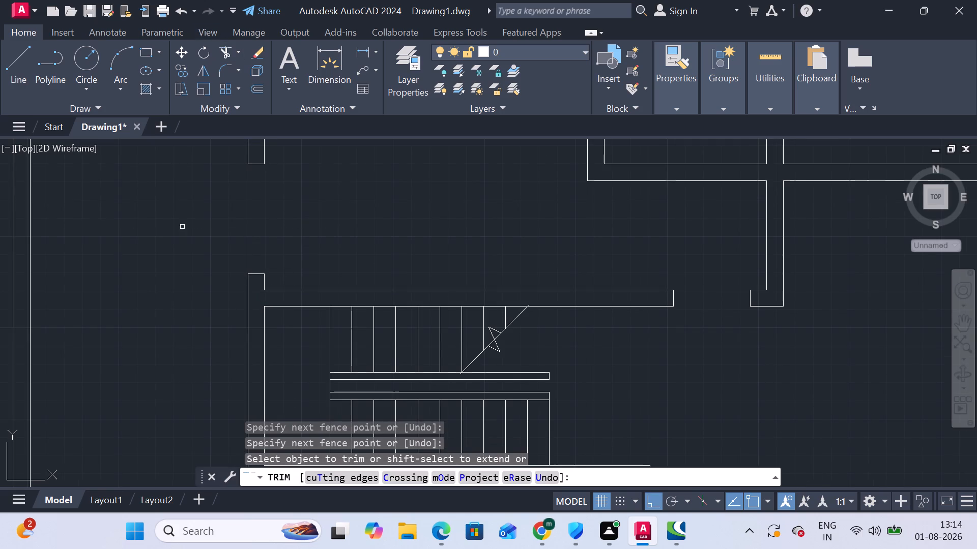
pyautogui.press('Escape')
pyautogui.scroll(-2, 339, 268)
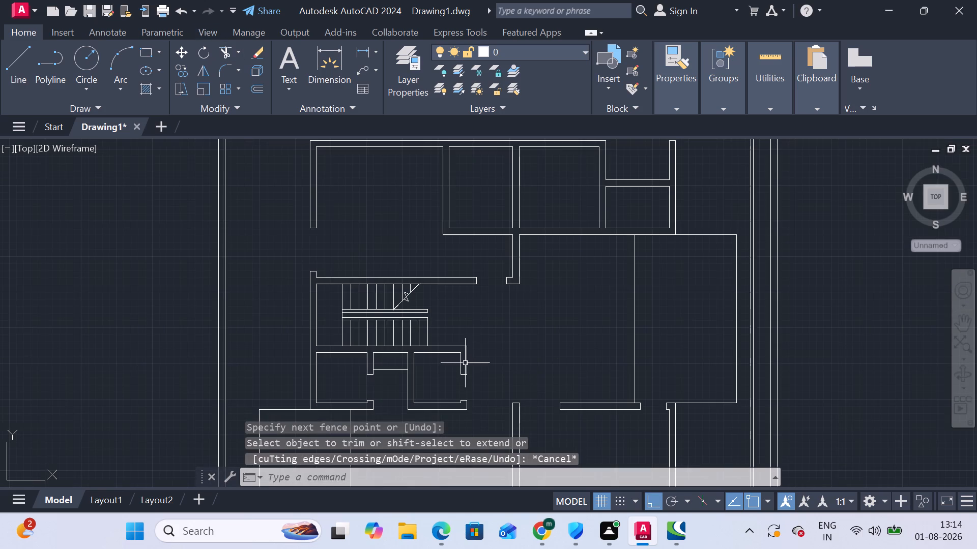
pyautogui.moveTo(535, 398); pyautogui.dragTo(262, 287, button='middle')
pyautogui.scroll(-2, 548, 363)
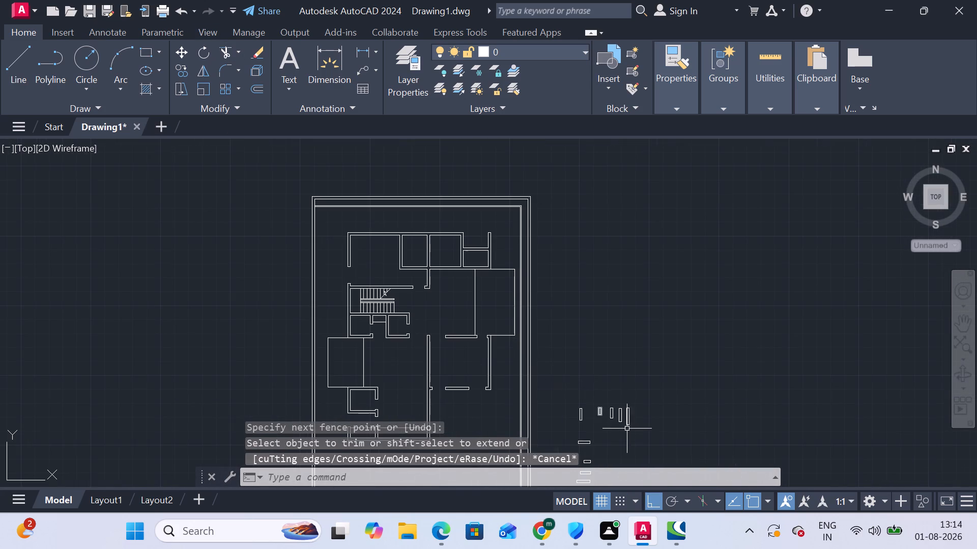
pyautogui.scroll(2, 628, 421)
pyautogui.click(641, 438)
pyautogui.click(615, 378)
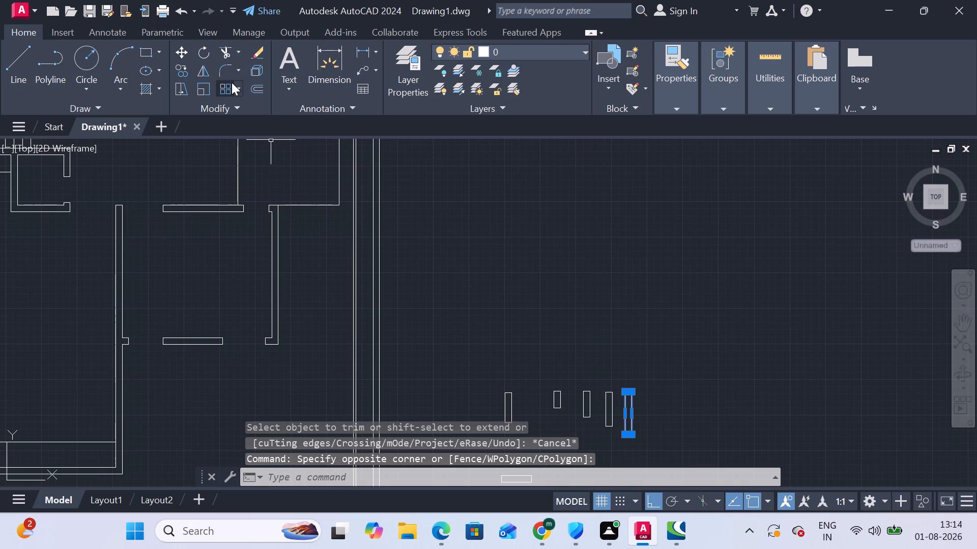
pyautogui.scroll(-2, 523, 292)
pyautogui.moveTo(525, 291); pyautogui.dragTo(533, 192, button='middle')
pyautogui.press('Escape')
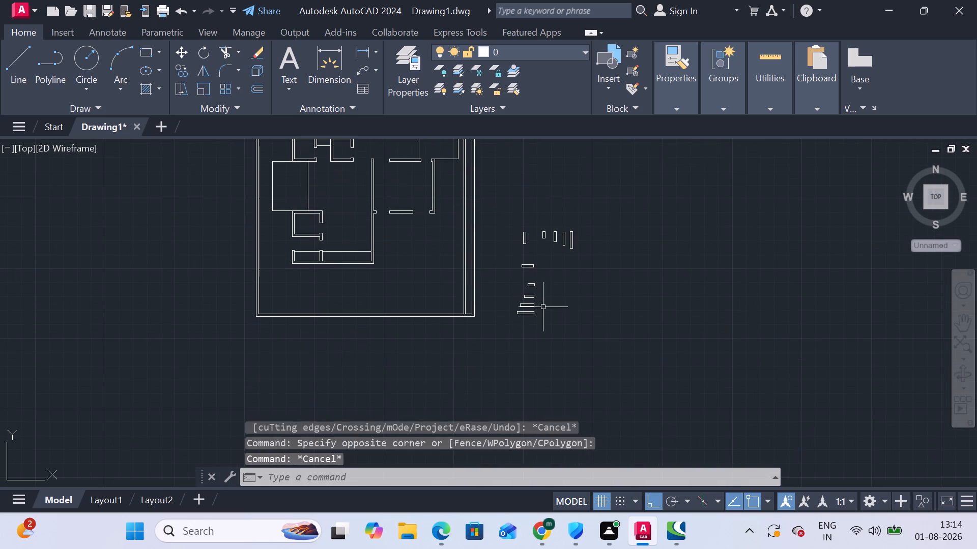
# Copy the longest horizontal opening rectangle from outside the plan into the top wall, at the inner upper-left corner of the room above the staircase.
pyautogui.scroll(3, 549, 316)
pyautogui.moveTo(514, 321); pyautogui.dragTo(509, 318)
pyautogui.click(401, 289)
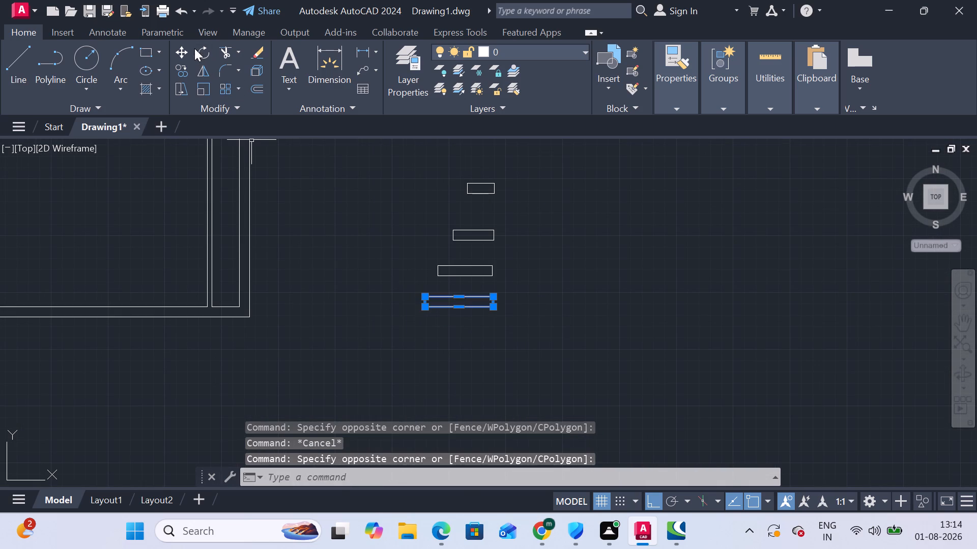
pyautogui.click(183, 66)
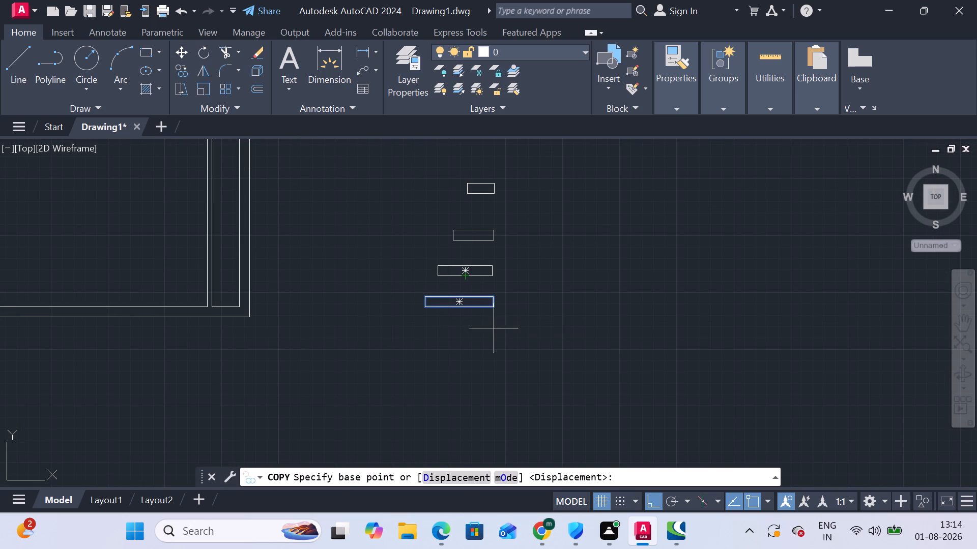
pyautogui.click(422, 308)
pyautogui.scroll(-3, 309, 227)
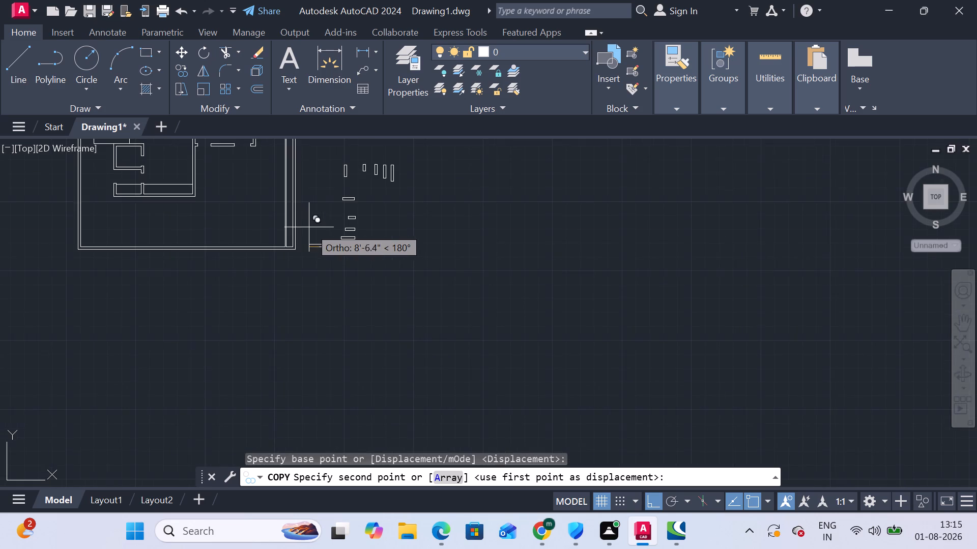
pyautogui.moveTo(344, 261); pyautogui.dragTo(454, 417, button='middle')
pyautogui.moveTo(235, 165); pyautogui.dragTo(322, 319, button='middle')
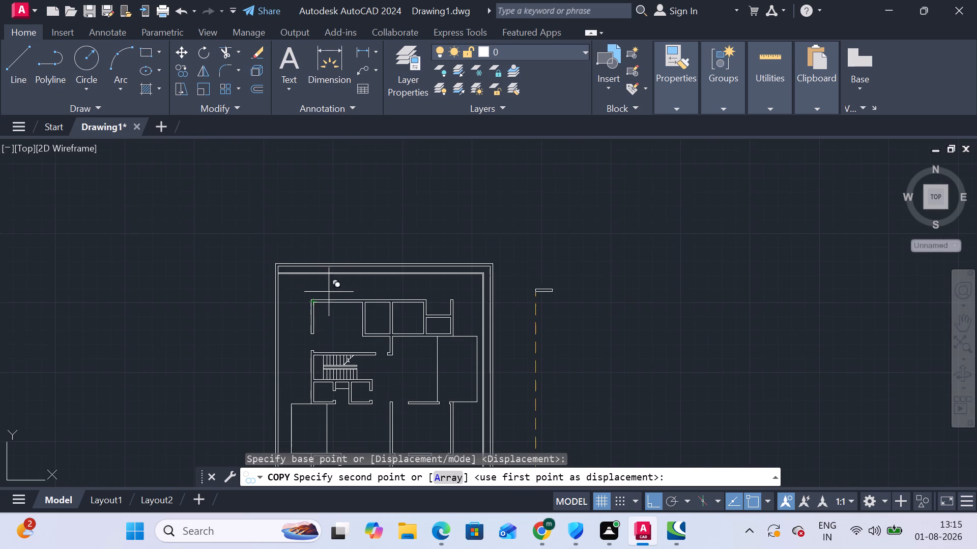
pyautogui.scroll(3, 321, 267)
pyautogui.moveTo(292, 380); pyautogui.dragTo(307, 200, button='middle')
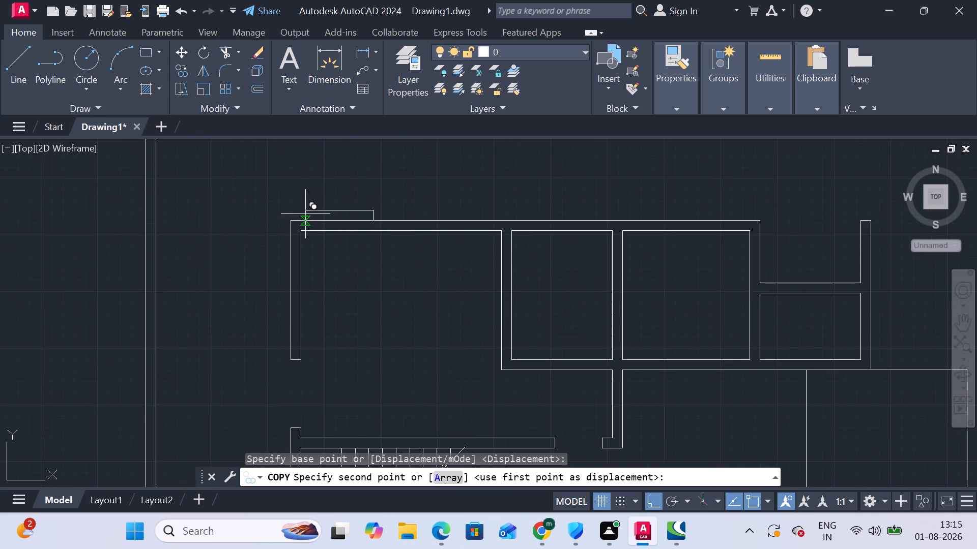
pyautogui.scroll(2, 308, 227)
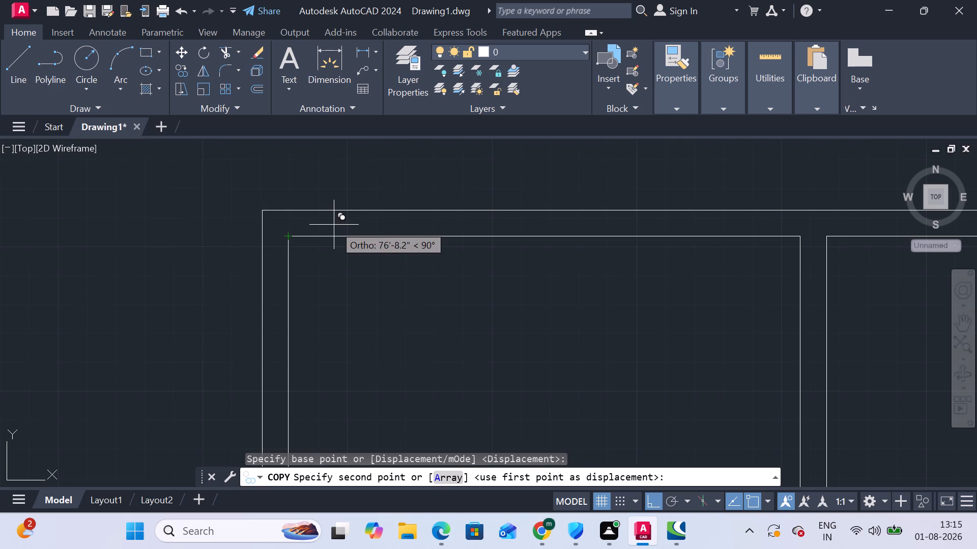
pyautogui.click(293, 233)
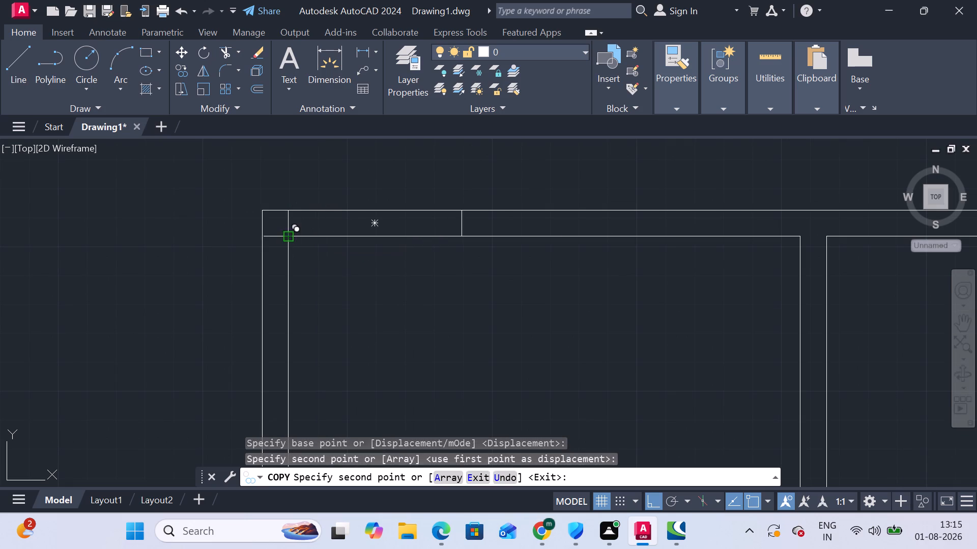
pyautogui.press('Escape')
# Move the horizontal opening rectangle along the top wall so its lower-right corner meets the room's inner upper-right corner.
pyautogui.click(462, 225)
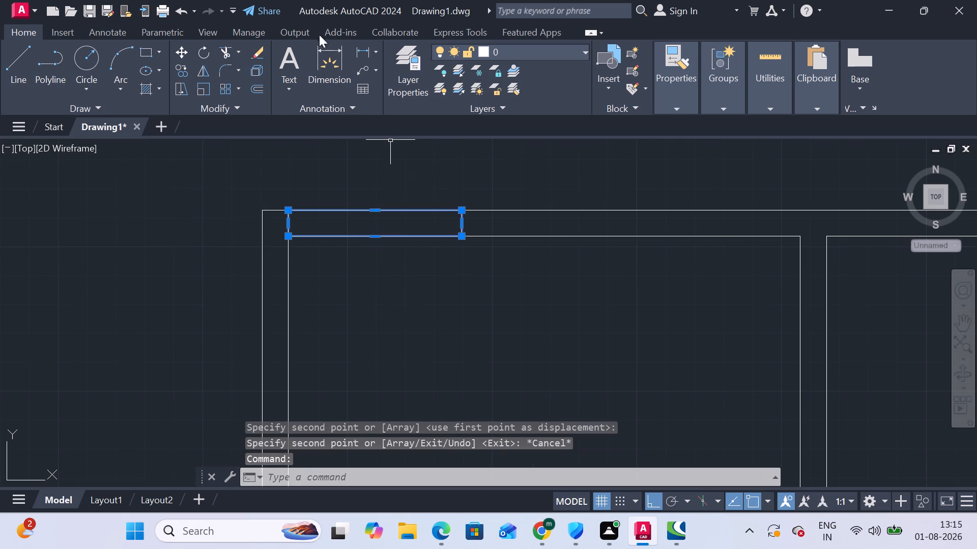
pyautogui.click(178, 50)
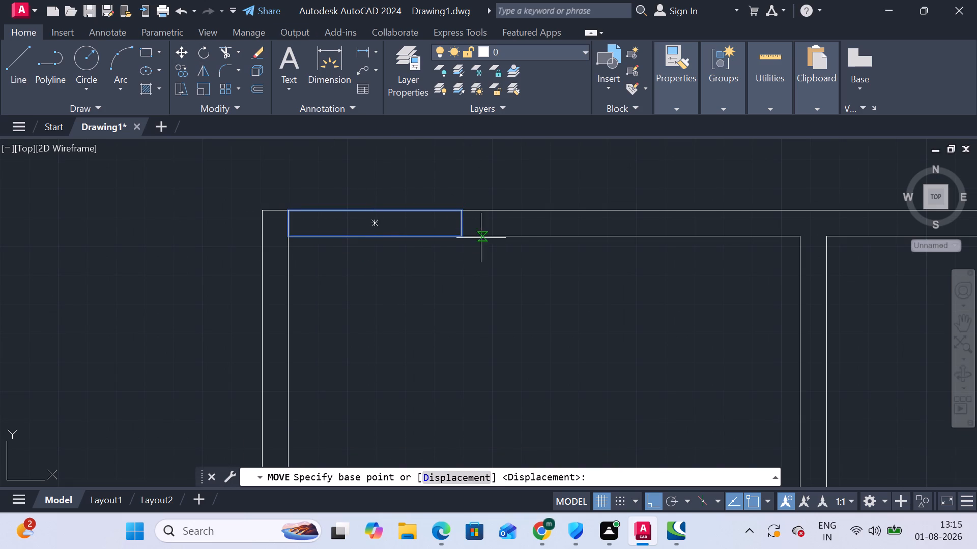
pyautogui.click(459, 238)
pyautogui.click(799, 235)
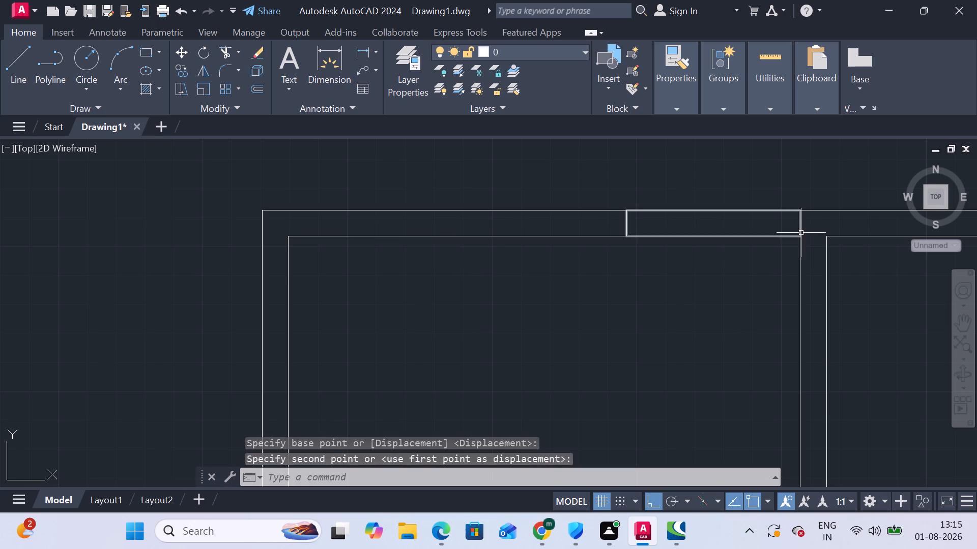
pyautogui.press('Escape')
# Move the horizontal opening rectangle 9" left along the top wall, away from the room's upper-right corner.
pyautogui.click(813, 230)
pyautogui.click(780, 226)
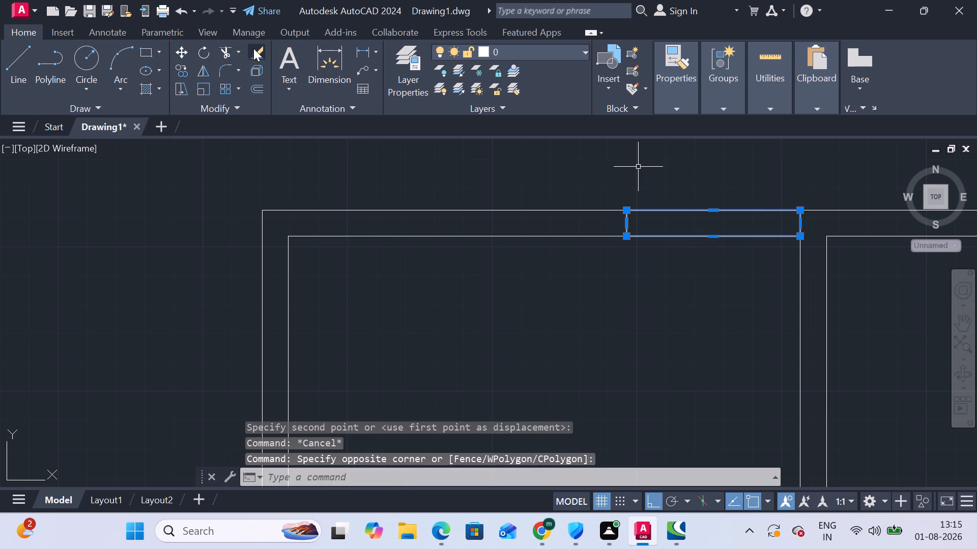
pyautogui.click(186, 48)
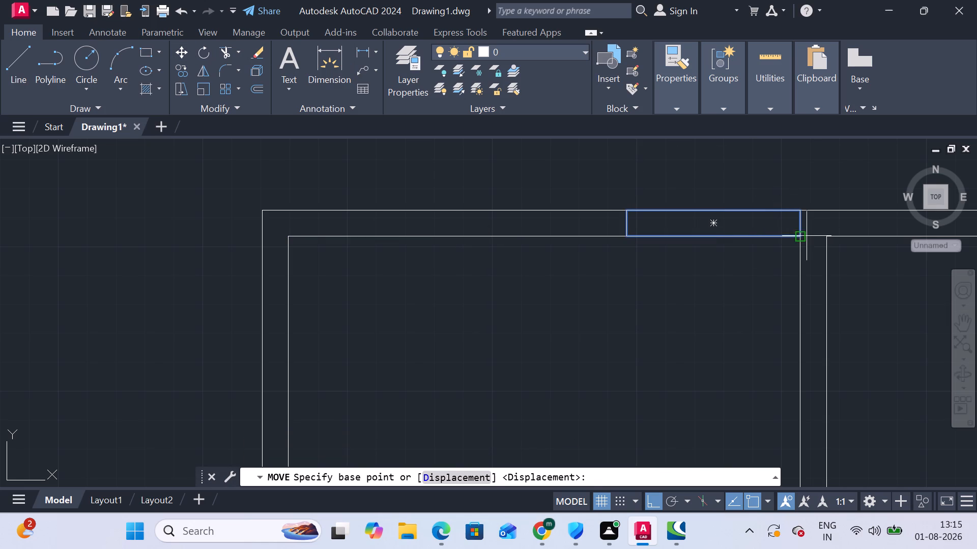
pyautogui.click(796, 236)
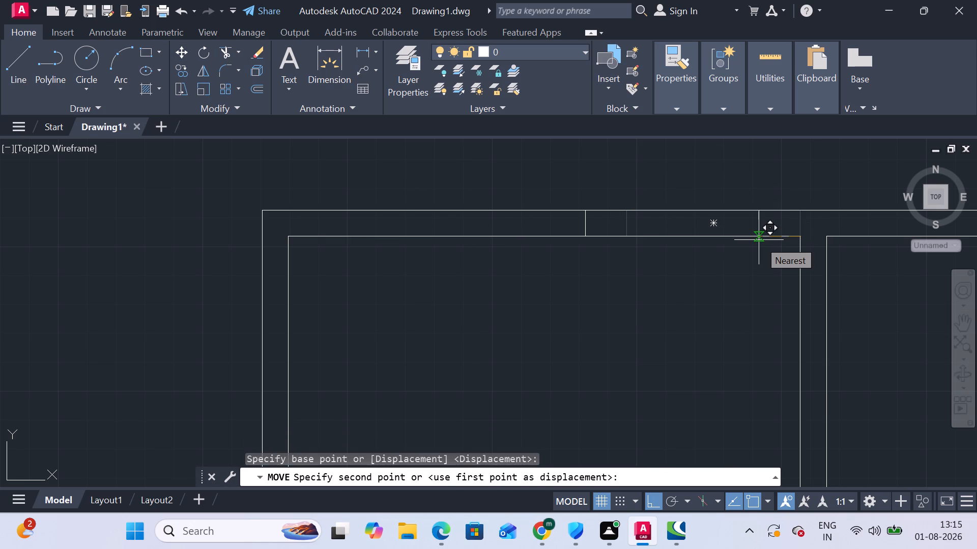
pyautogui.press('9')
pyautogui.hotkey('shift', '"')
pyautogui.press('Return')
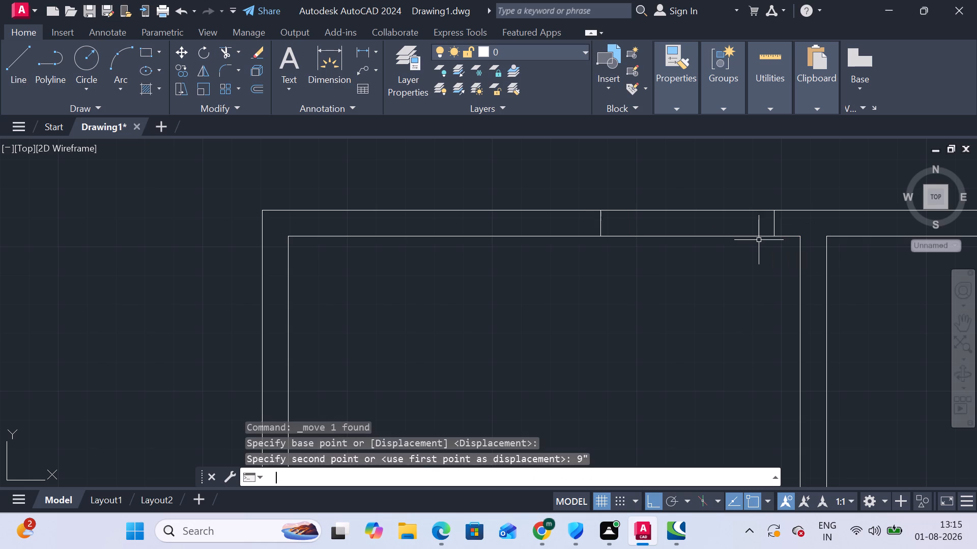
pyautogui.press('Escape')
# Trim both wall lines within the rectangle to cut the opening in the top wall of the upper-left room.
pyautogui.click(226, 46)
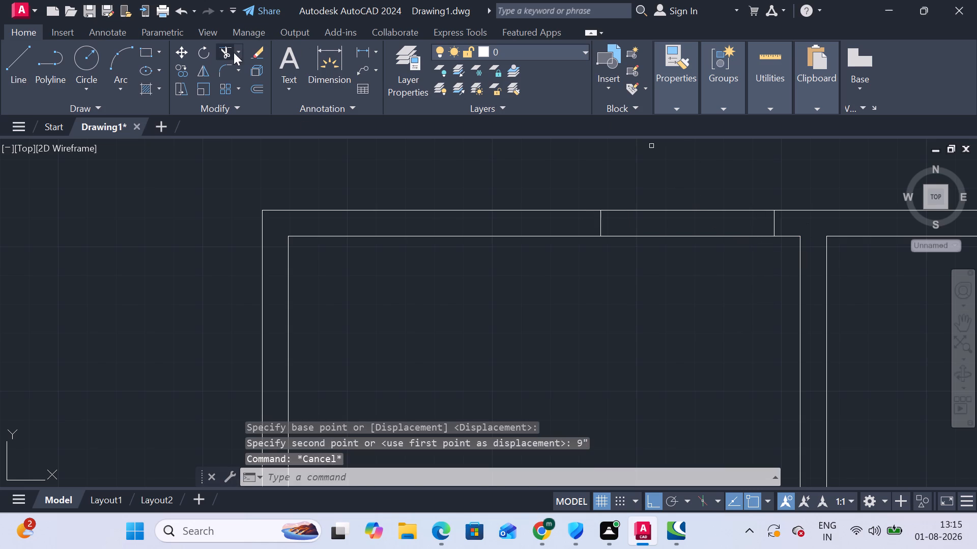
pyautogui.click(661, 263)
pyautogui.click(659, 192)
pyautogui.scroll(-3, 667, 204)
pyautogui.moveTo(662, 274); pyautogui.dragTo(662, 274, button='middle')
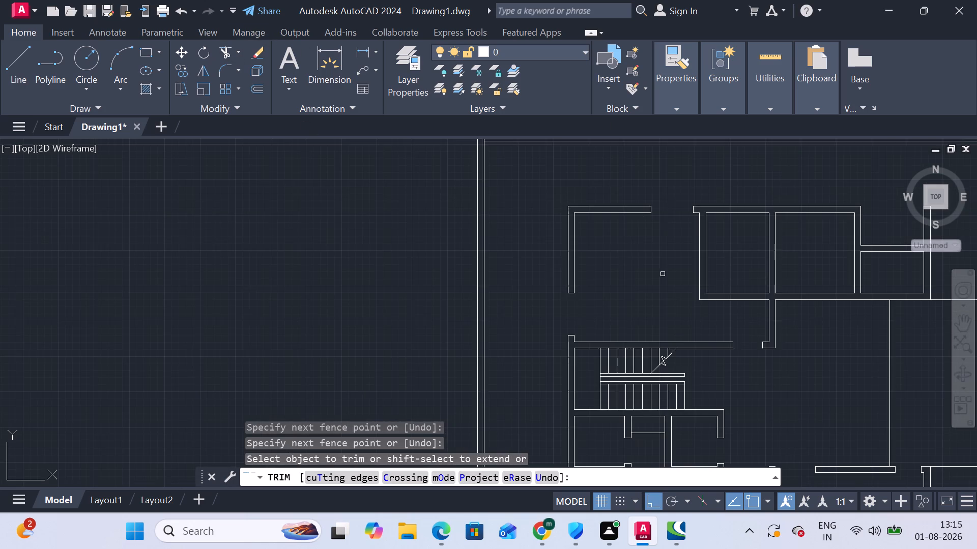
pyautogui.moveTo(662, 274); pyautogui.dragTo(471, 268, button='middle')
pyautogui.press('Escape')
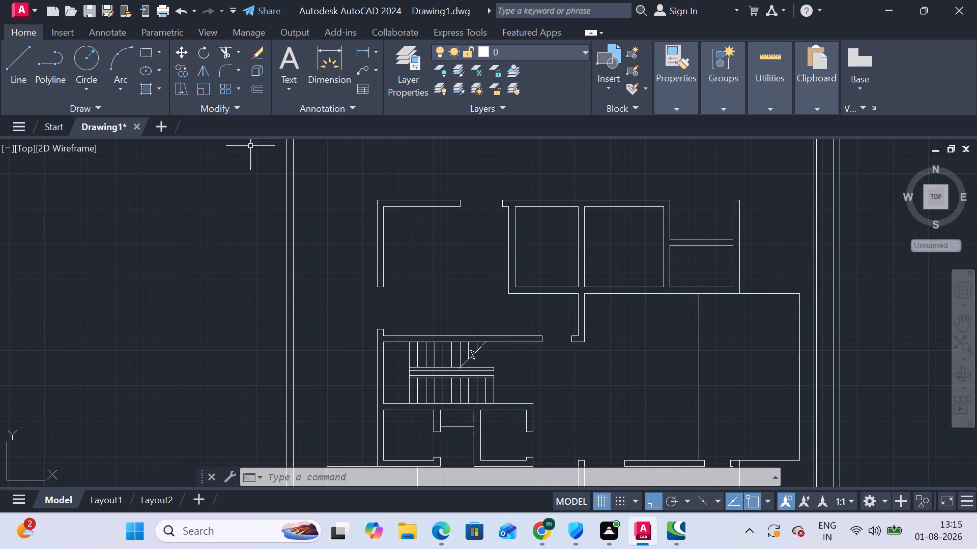
# Copy the second-shortest horizontal opening rectangle below the bottom wall of the room beside the upper-left room, and inside the small right room's top edge.
pyautogui.scroll(-2, 482, 337)
pyautogui.moveTo(598, 373); pyautogui.dragTo(454, 235, button='middle')
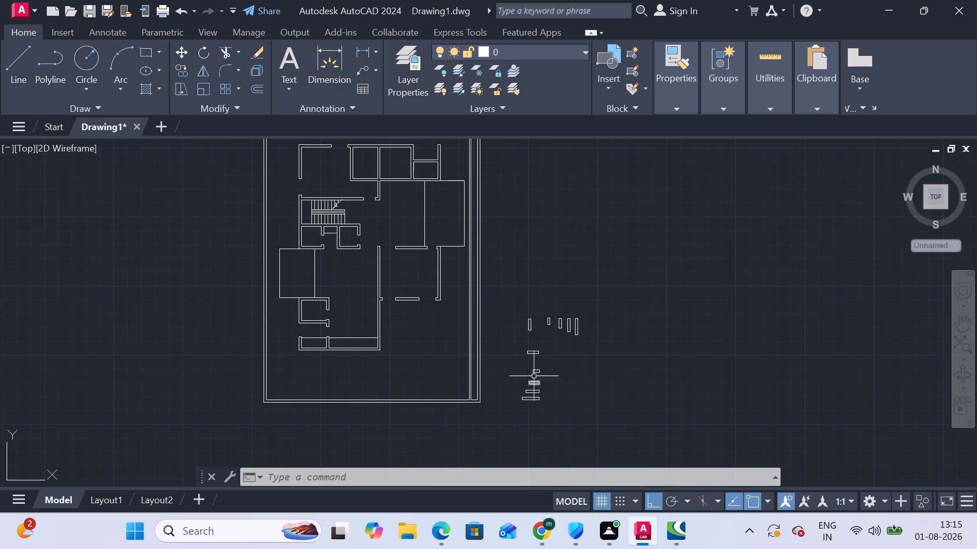
pyautogui.scroll(2, 534, 371)
pyautogui.click(552, 436)
pyautogui.click(577, 433)
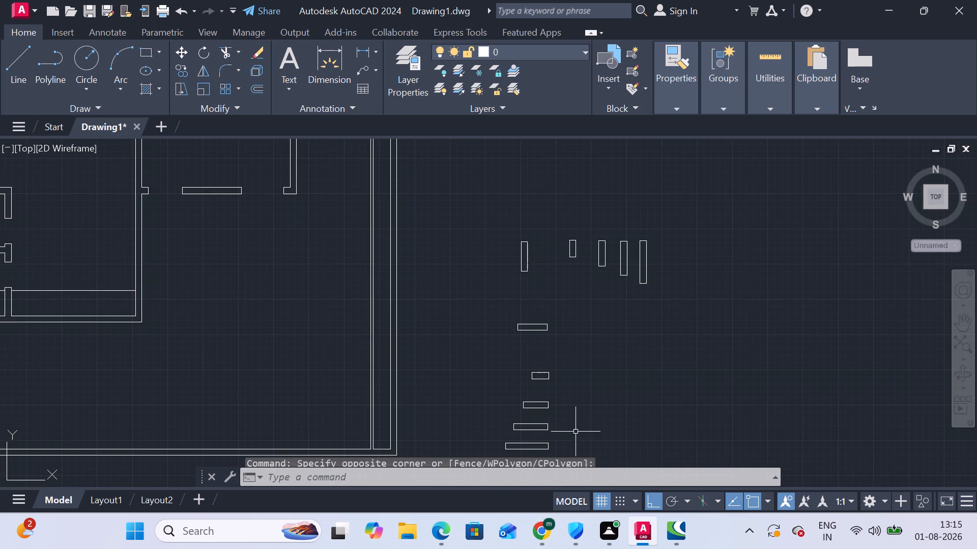
pyautogui.click(570, 416)
pyautogui.click(516, 395)
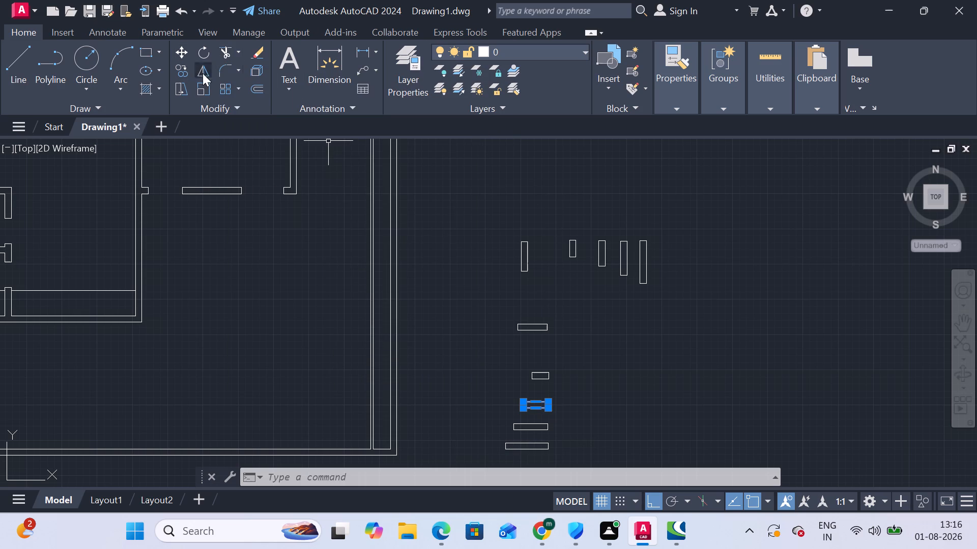
pyautogui.click(181, 66)
pyautogui.scroll(1, 551, 417)
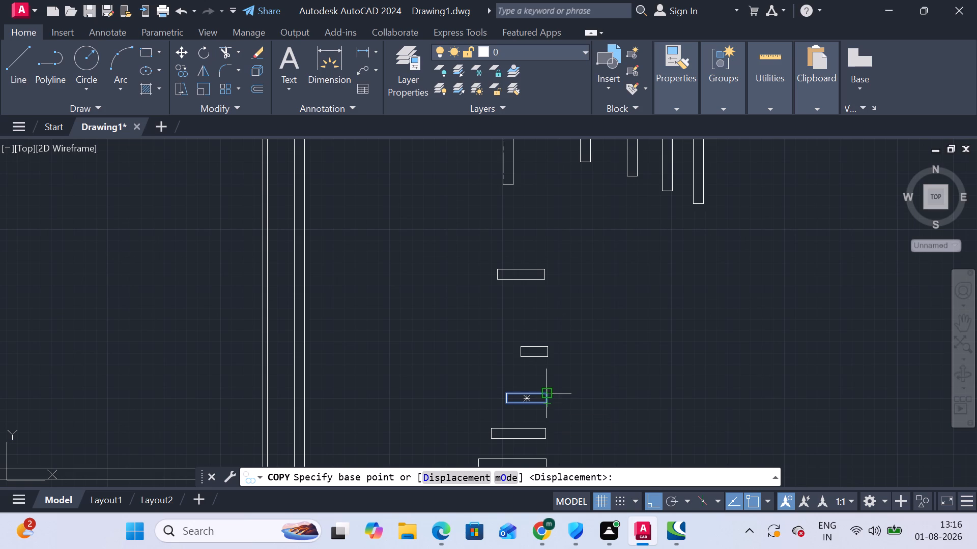
pyautogui.click(547, 391)
pyautogui.scroll(-4, 404, 324)
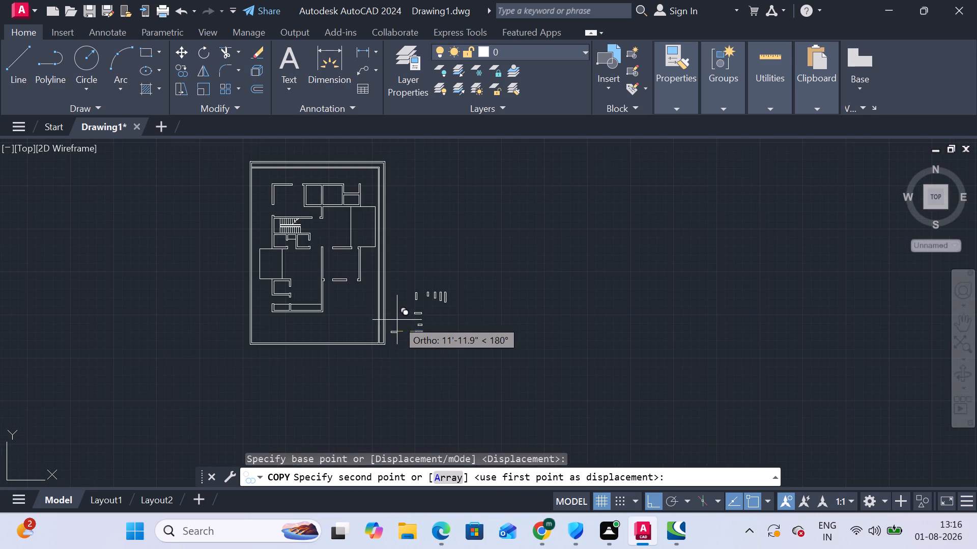
pyautogui.scroll(4, 318, 199)
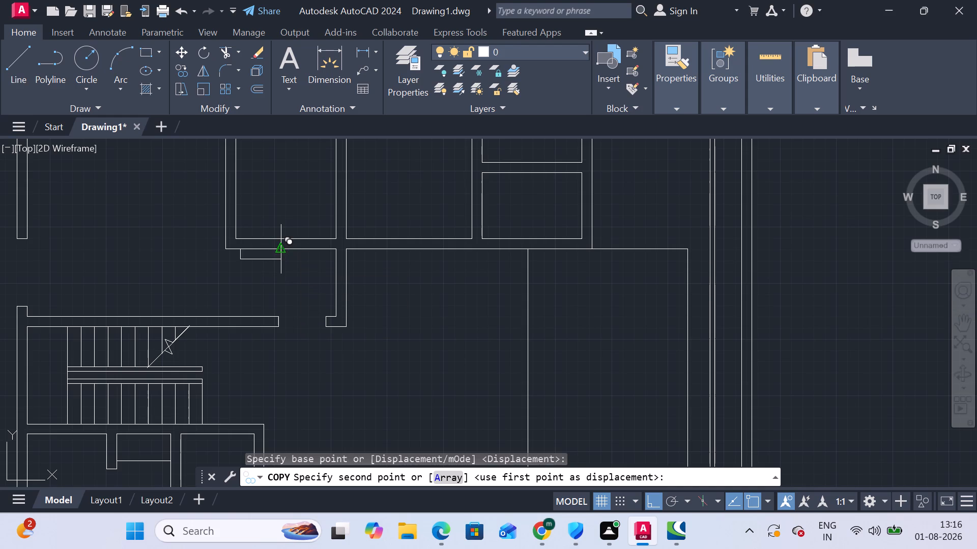
pyautogui.click(281, 252)
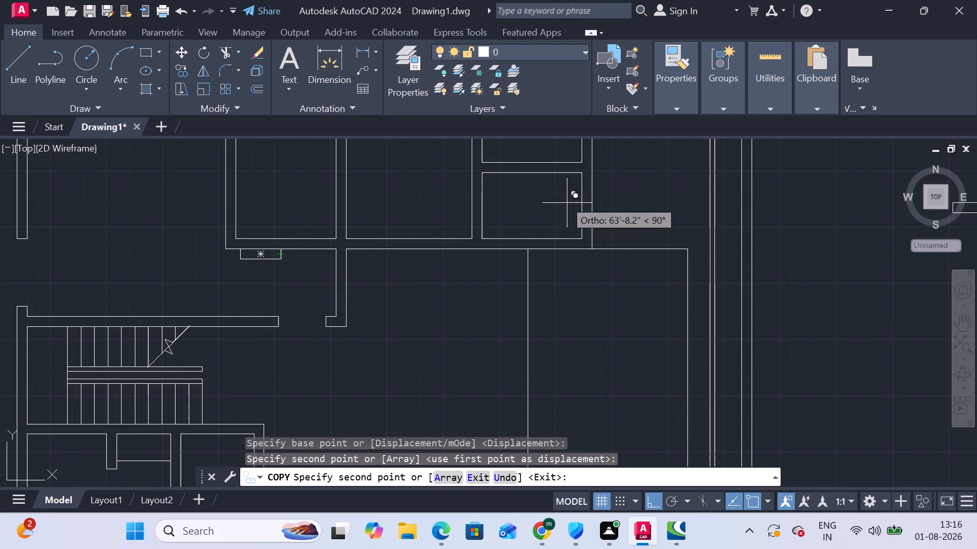
pyautogui.click(565, 172)
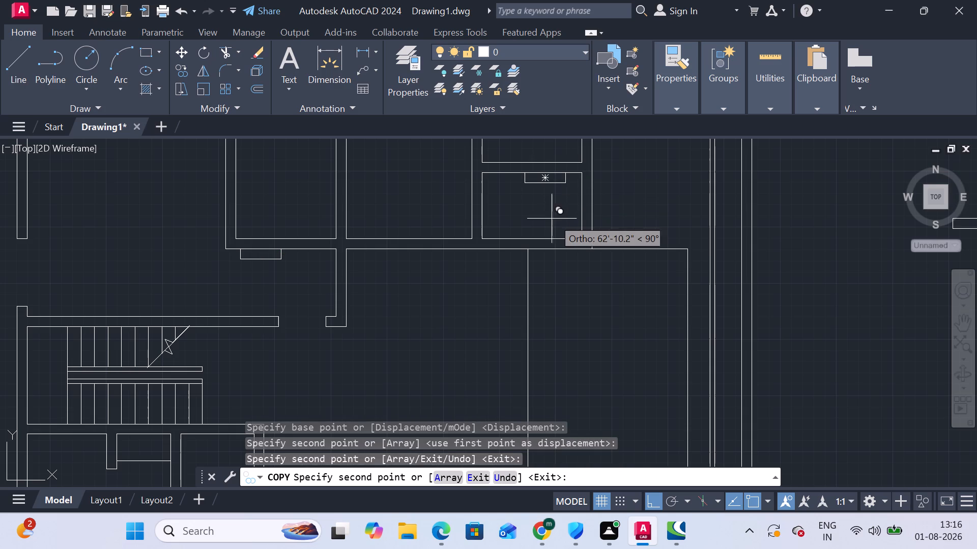
pyautogui.press('Escape')
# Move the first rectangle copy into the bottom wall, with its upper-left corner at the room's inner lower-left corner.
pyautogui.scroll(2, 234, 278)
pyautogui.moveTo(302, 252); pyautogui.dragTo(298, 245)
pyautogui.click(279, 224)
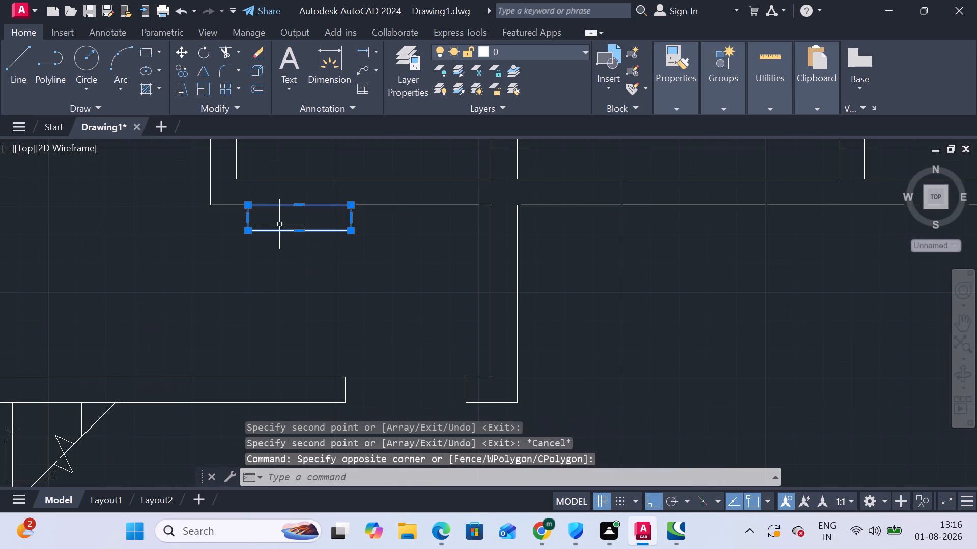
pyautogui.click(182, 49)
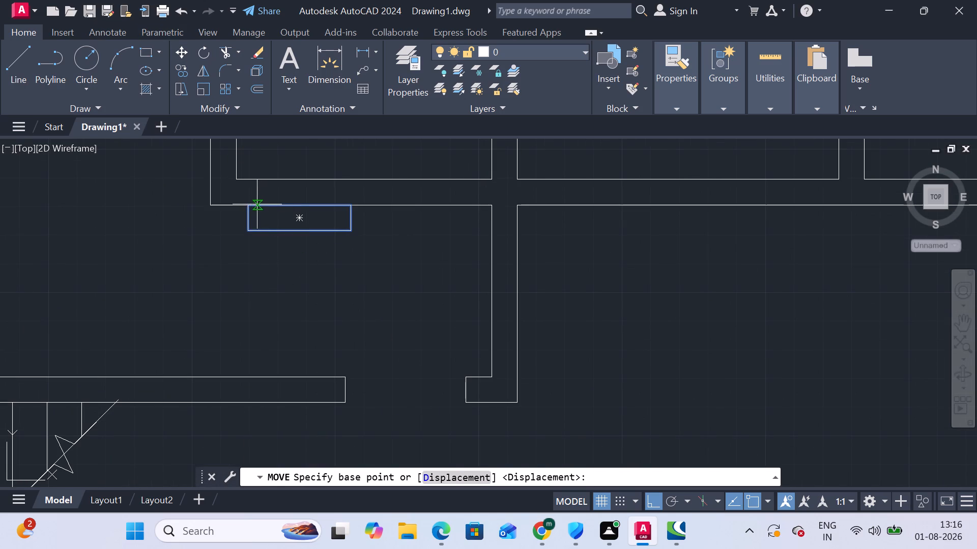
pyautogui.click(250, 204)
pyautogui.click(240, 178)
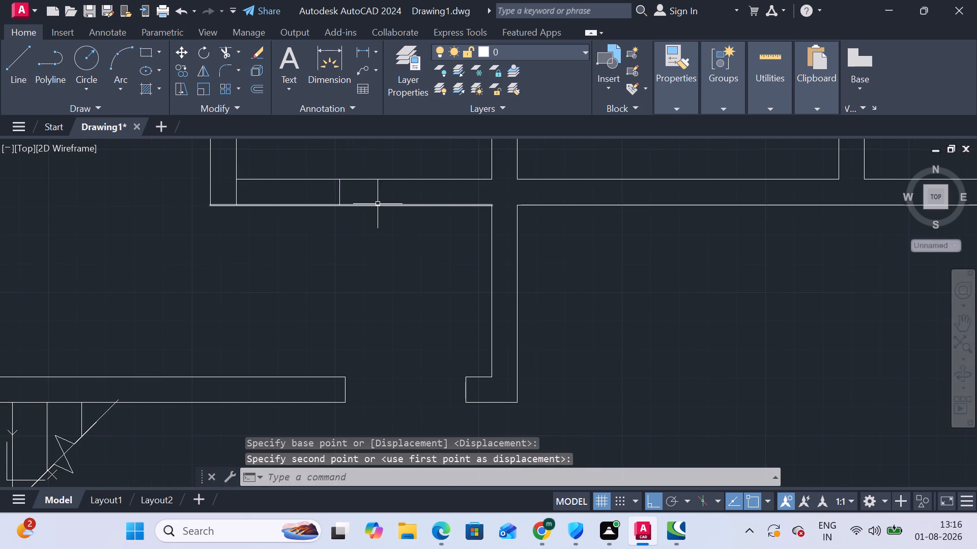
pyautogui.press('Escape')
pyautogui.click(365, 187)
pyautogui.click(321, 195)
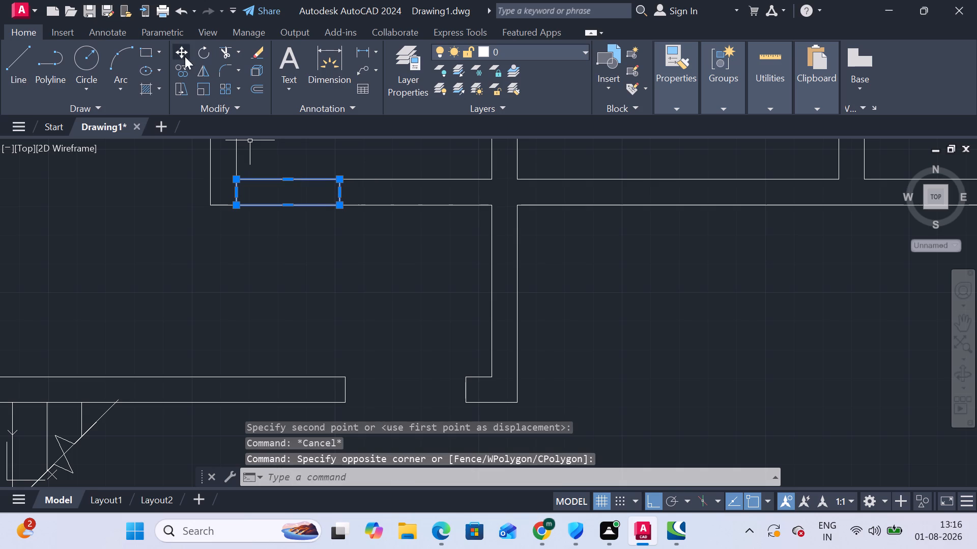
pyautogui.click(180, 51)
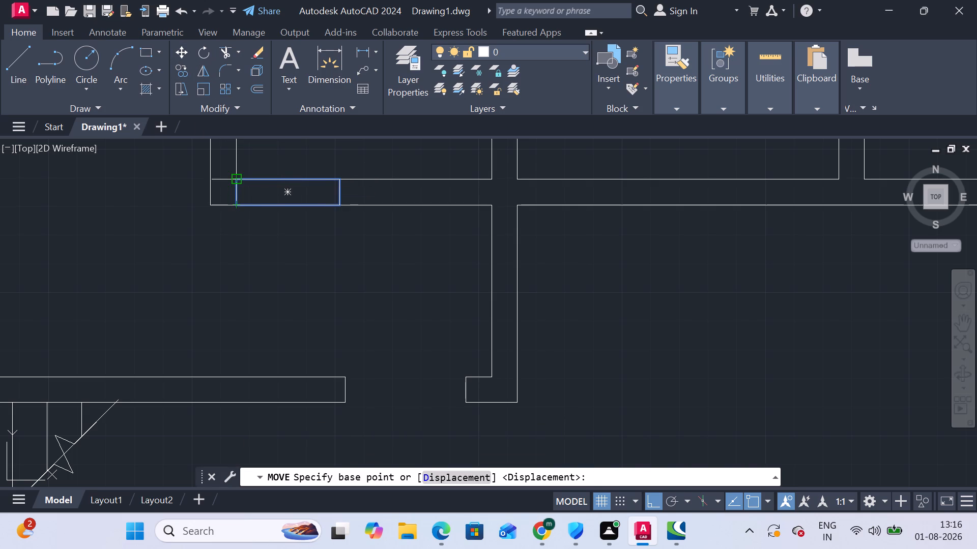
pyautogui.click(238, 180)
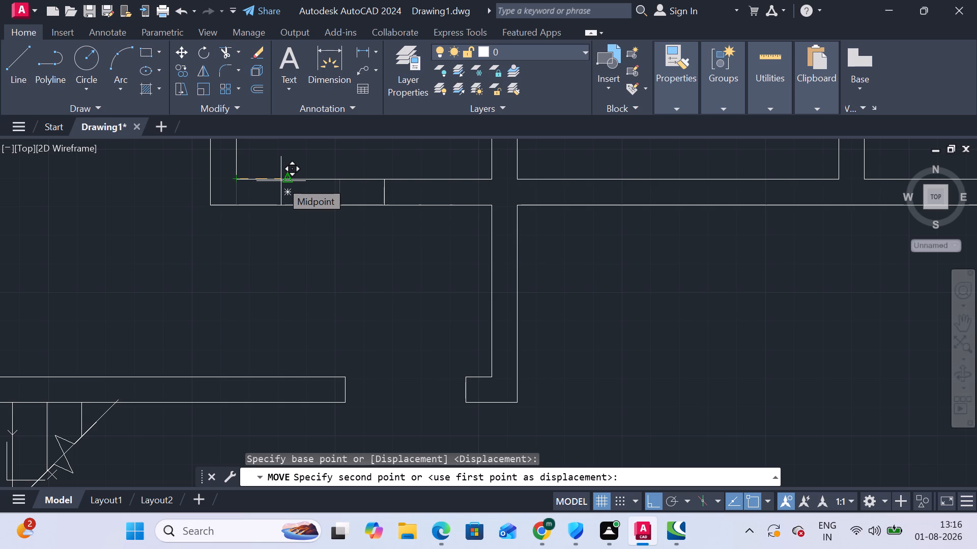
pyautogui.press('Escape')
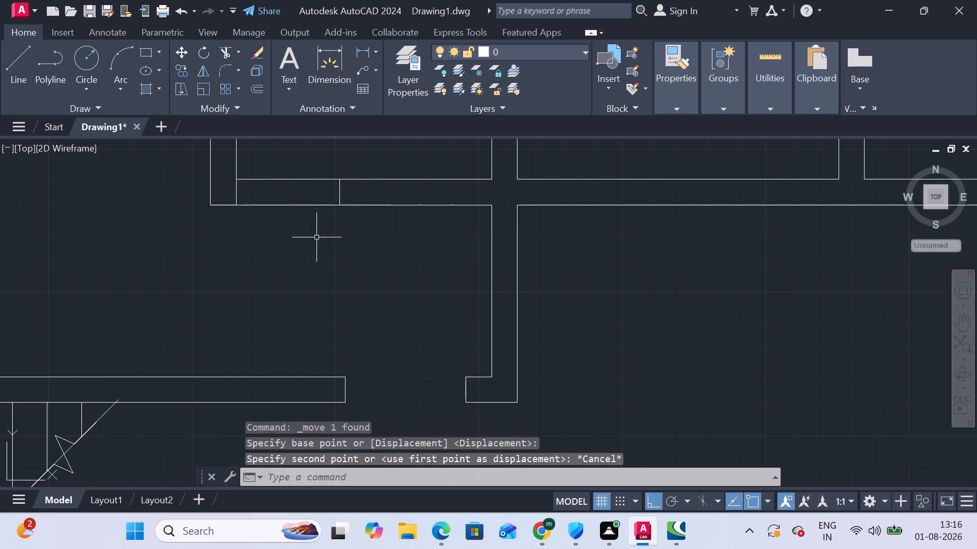
# Centre the opening rectangle on the midpoint of the bottom wall's outer line and shift it up to fit within the wall thickness.
pyautogui.click(345, 194)
pyautogui.click(333, 192)
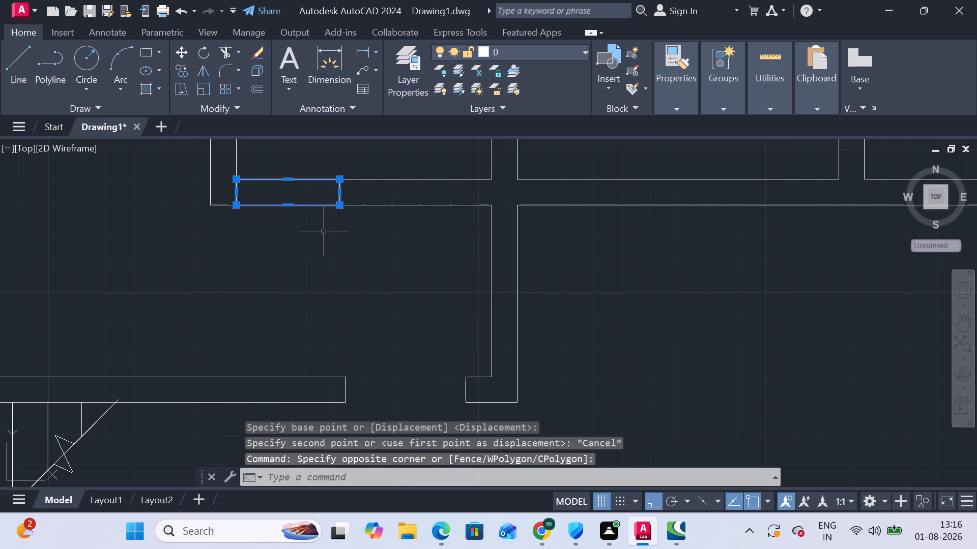
pyautogui.click(179, 52)
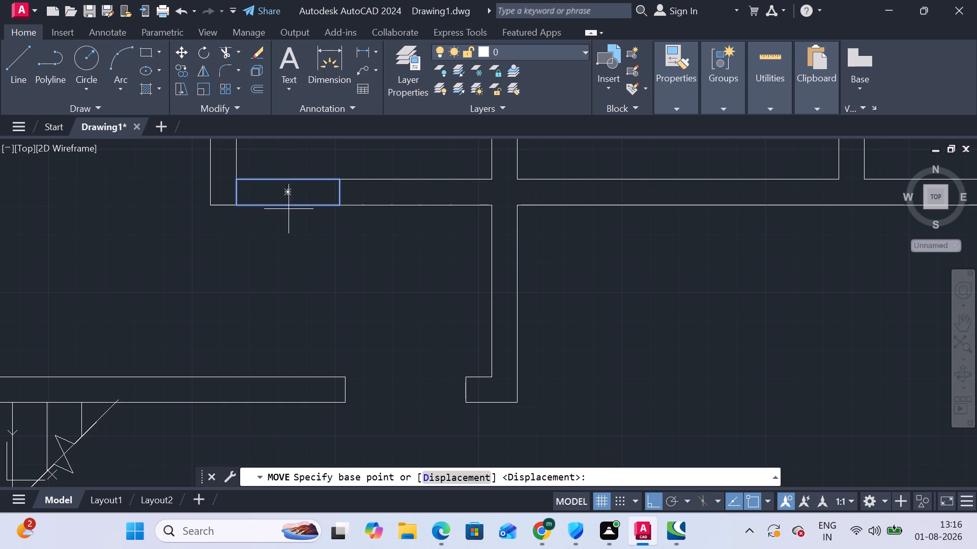
pyautogui.click(289, 194)
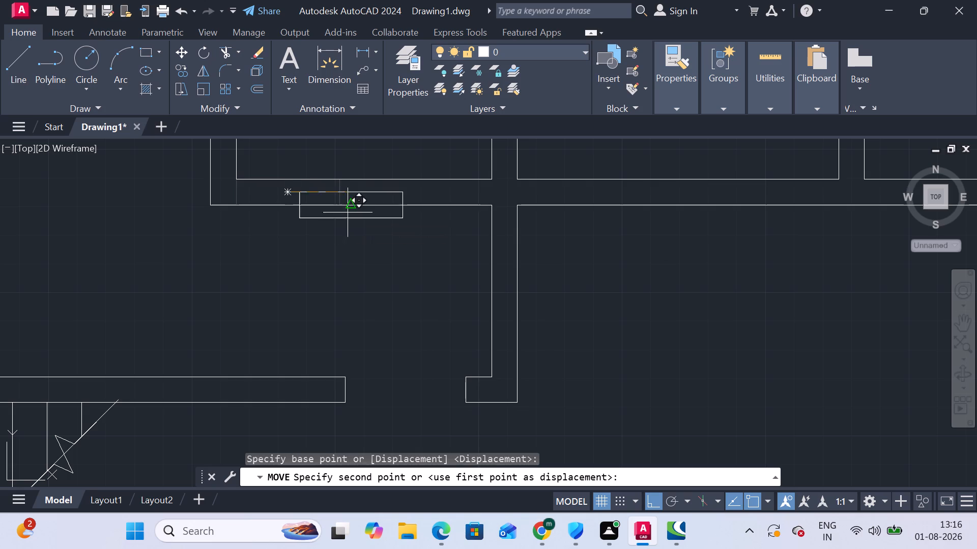
pyautogui.click(352, 206)
pyautogui.press('Escape')
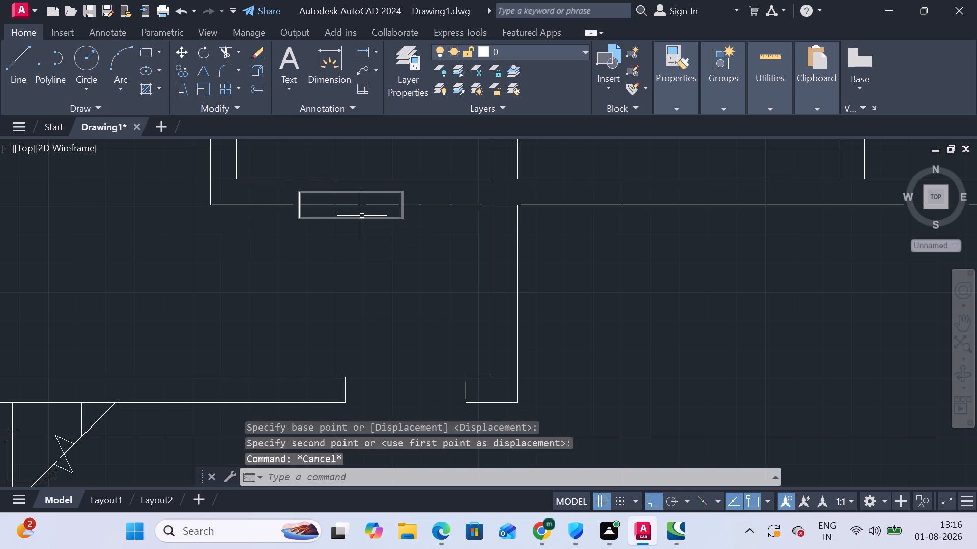
pyautogui.click(398, 195)
pyautogui.click(382, 191)
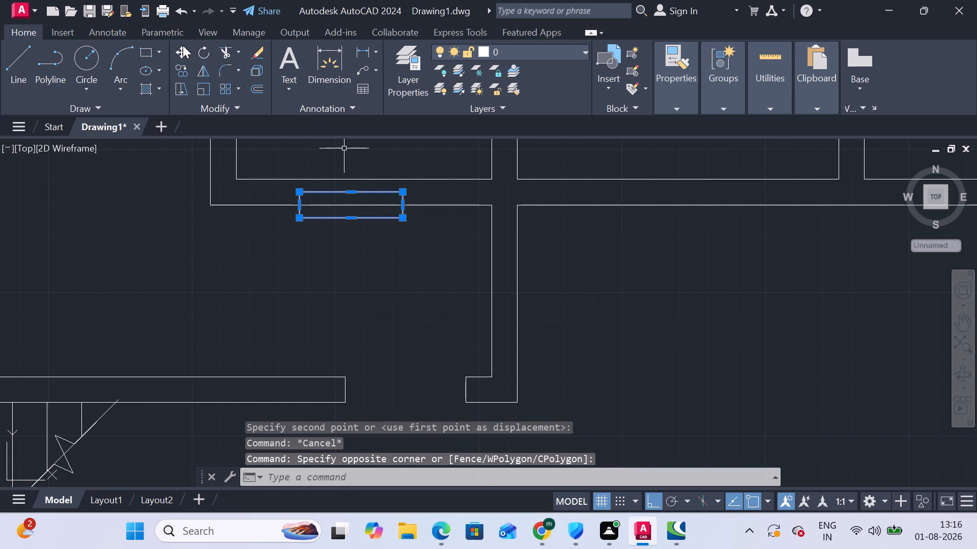
pyautogui.click(183, 45)
pyautogui.click(302, 193)
pyautogui.click(300, 179)
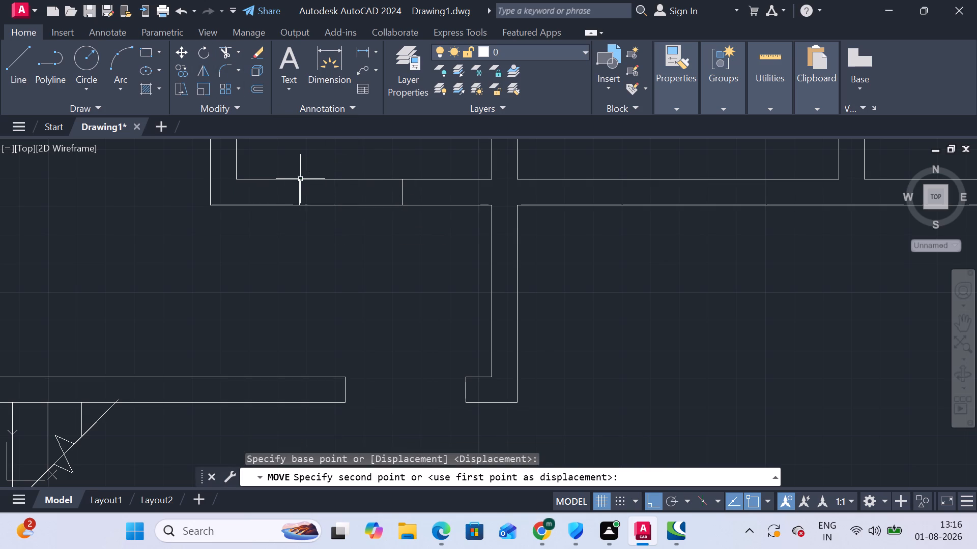
# Trim both wall lines within the rectangle to cut the opening in that room's bottom wall.
pyautogui.click(219, 50)
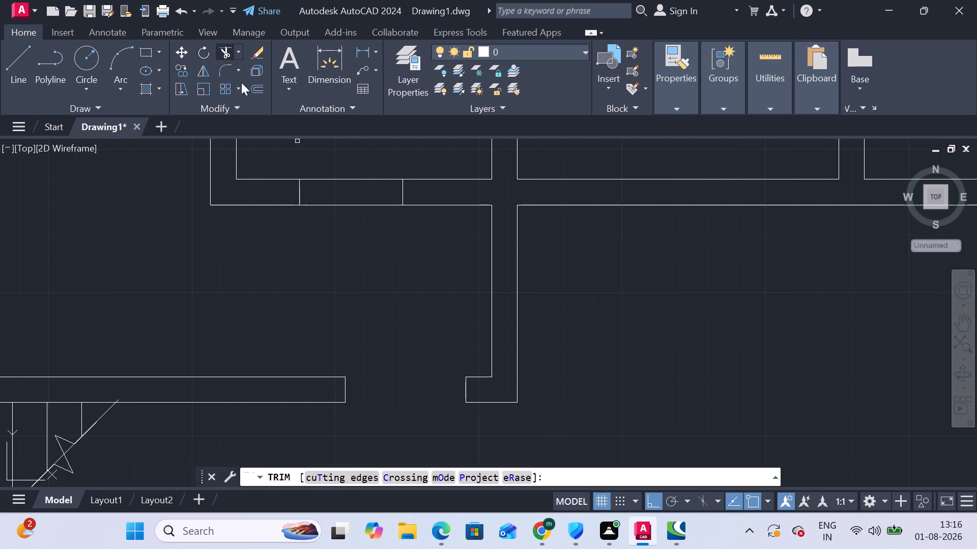
pyautogui.click(333, 210)
pyautogui.moveTo(333, 184); pyautogui.dragTo(333, 175)
pyautogui.click(333, 172)
pyautogui.click(336, 192)
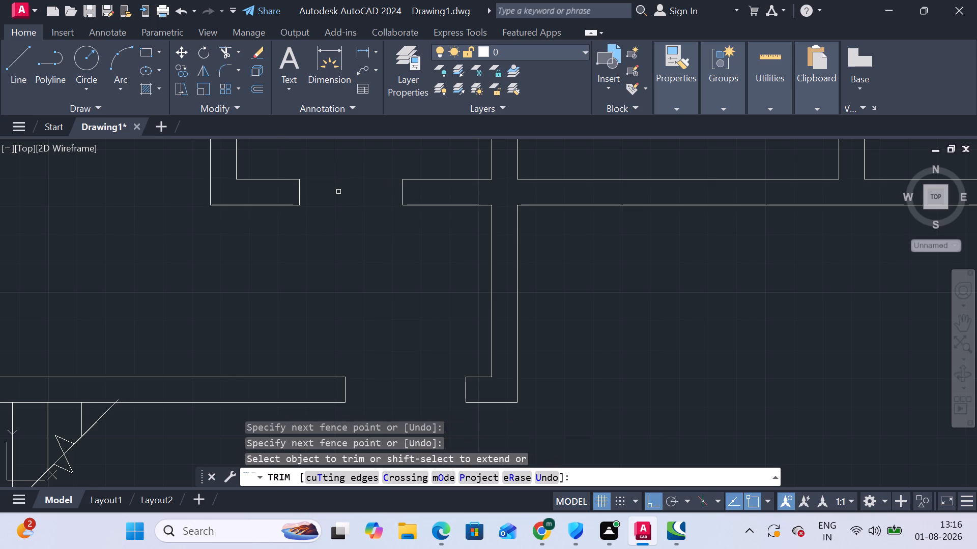
pyautogui.scroll(-2, 331, 196)
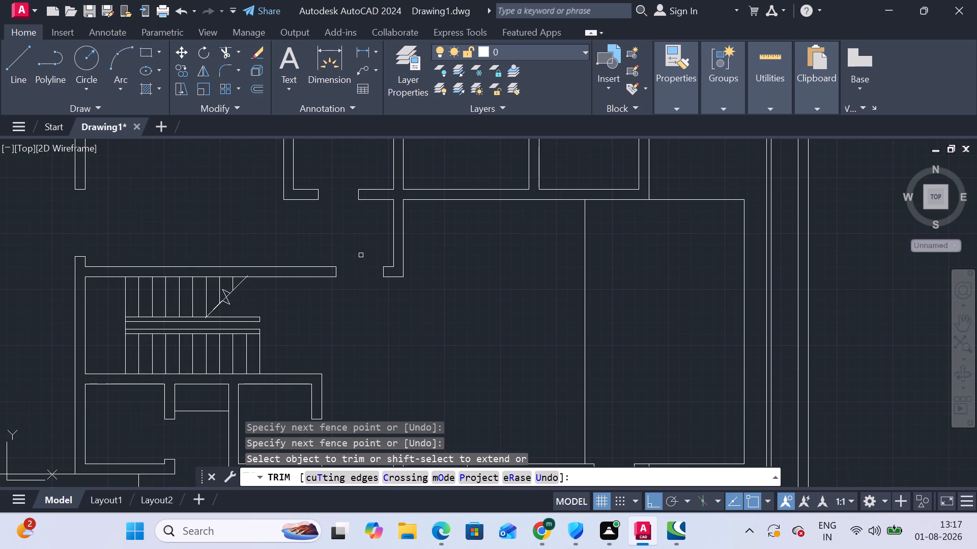
pyautogui.moveTo(599, 174); pyautogui.dragTo(540, 289, button='middle')
pyautogui.press('Escape')
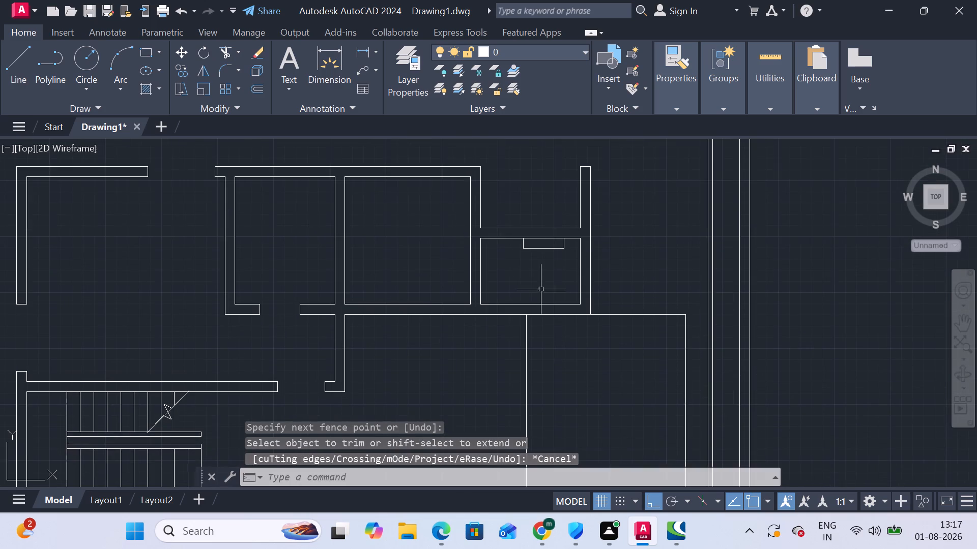
# Centre the second rectangle copy on the midpoint of the small right room's top wall line and shift it up into the wall.
pyautogui.scroll(1, 553, 261)
pyautogui.click(548, 253)
pyautogui.click(538, 235)
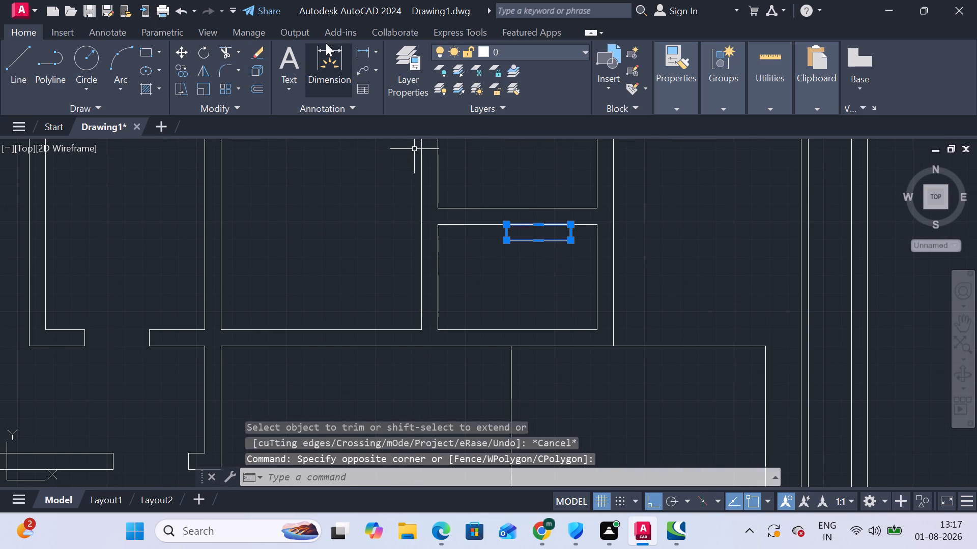
pyautogui.click(180, 49)
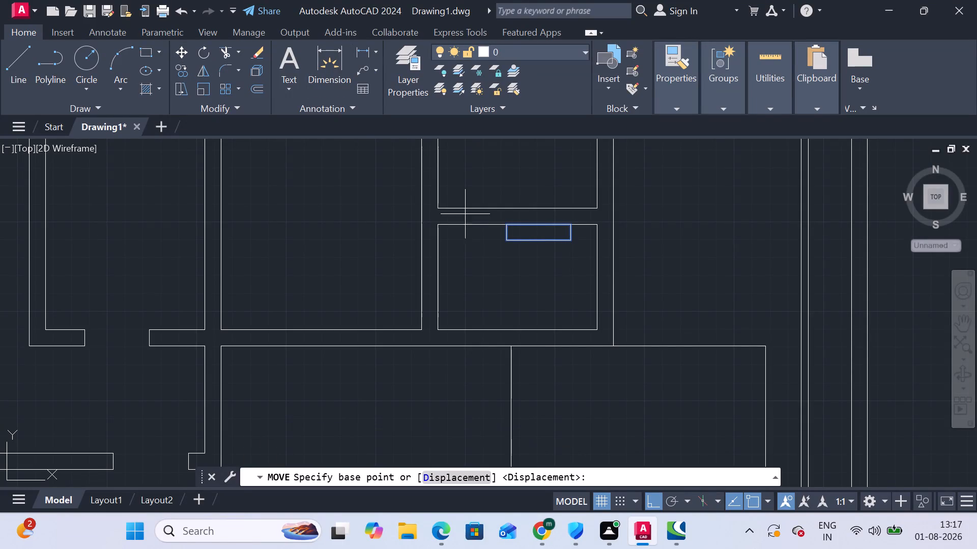
pyautogui.click(537, 234)
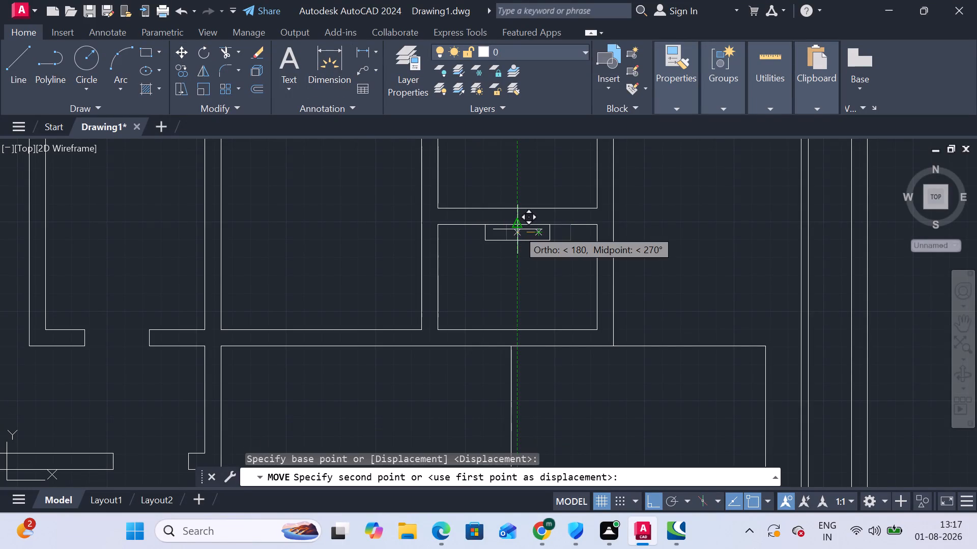
pyautogui.click(520, 224)
pyautogui.press('Escape')
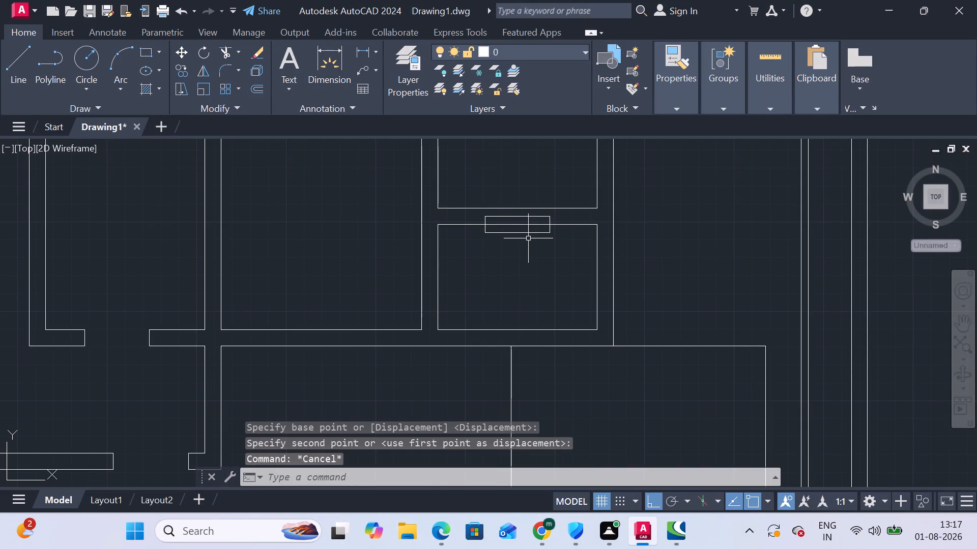
pyautogui.click(528, 238)
pyautogui.click(525, 230)
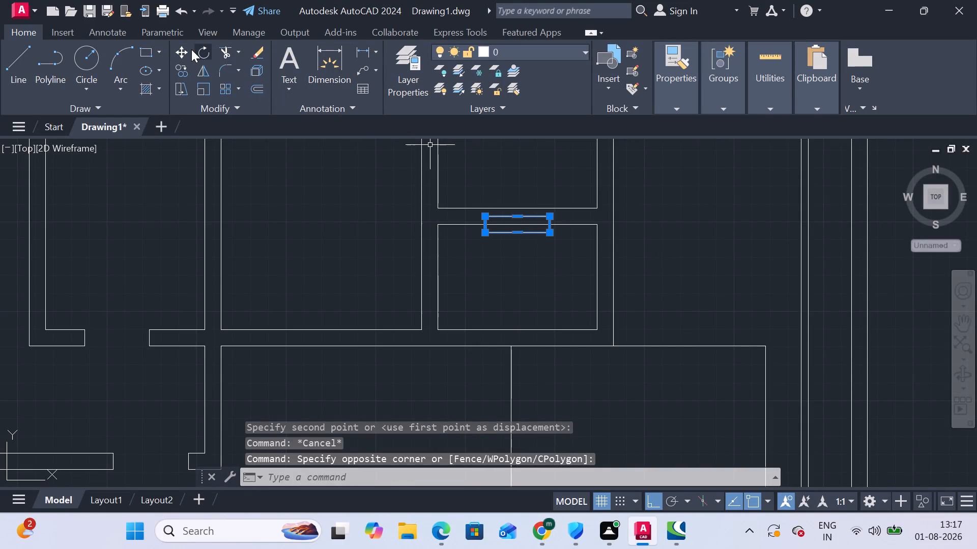
pyautogui.click(182, 49)
pyautogui.click(481, 219)
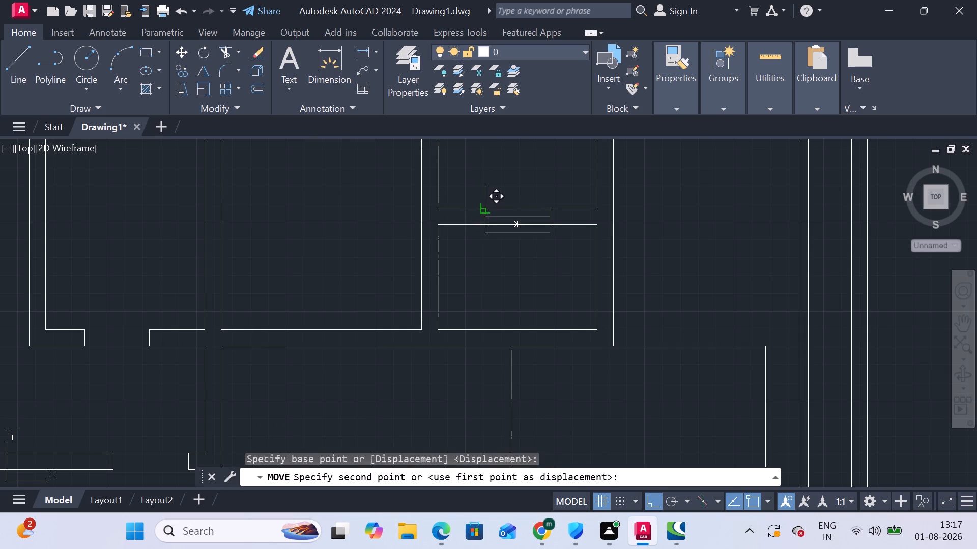
pyautogui.click(484, 208)
pyautogui.press('Escape')
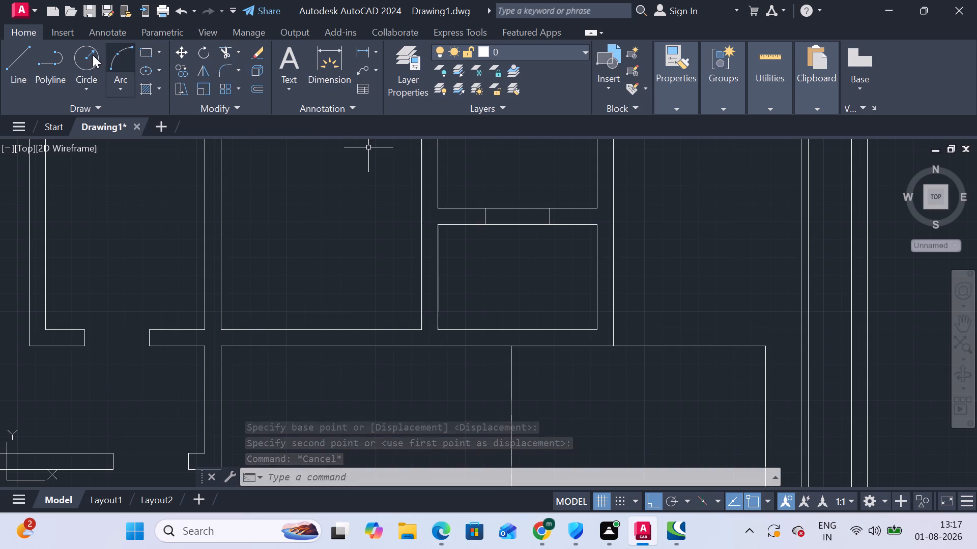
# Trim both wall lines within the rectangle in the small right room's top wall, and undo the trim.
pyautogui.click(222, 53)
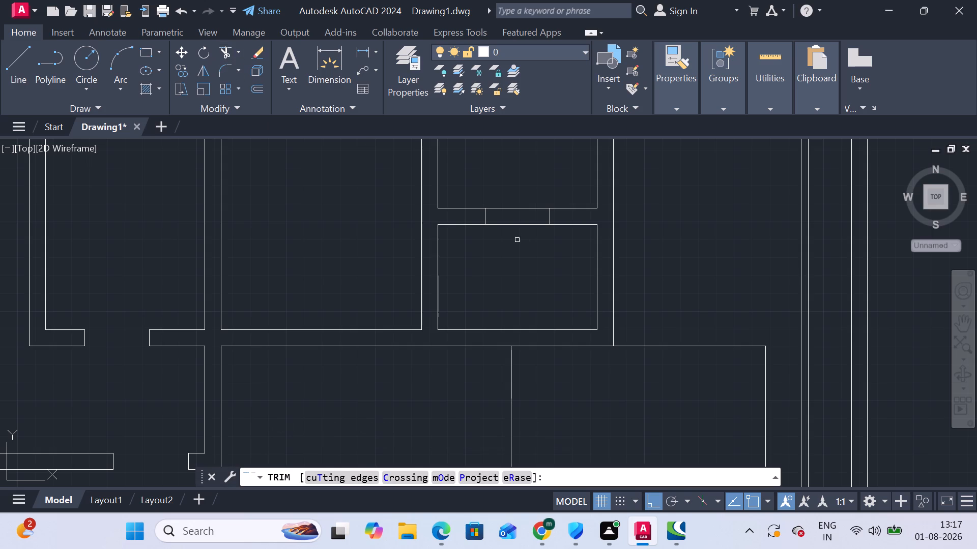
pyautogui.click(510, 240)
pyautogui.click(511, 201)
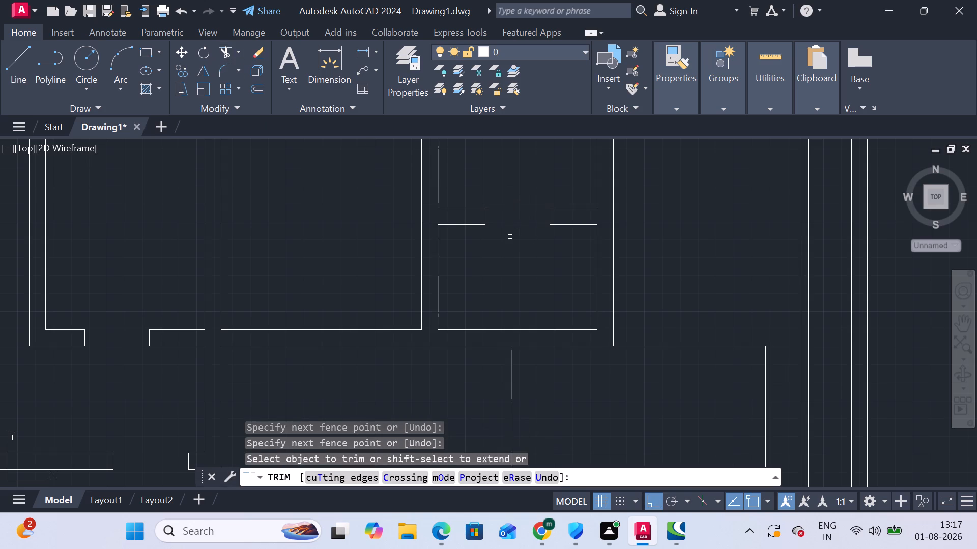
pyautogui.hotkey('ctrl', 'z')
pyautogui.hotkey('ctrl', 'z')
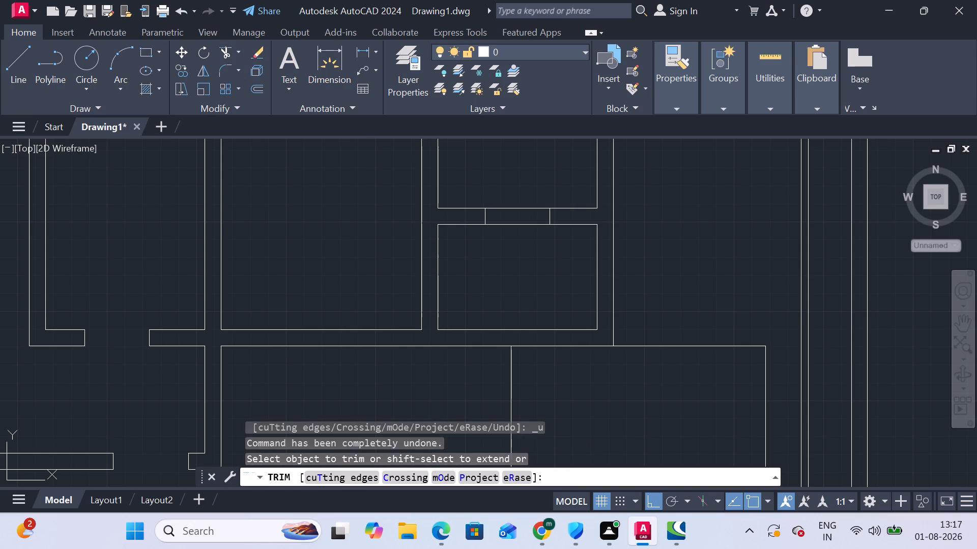
# Move the opening rectangle along the small right room's top wall so it ends at the room's right corner.
pyautogui.press('Escape')
pyautogui.click(553, 218)
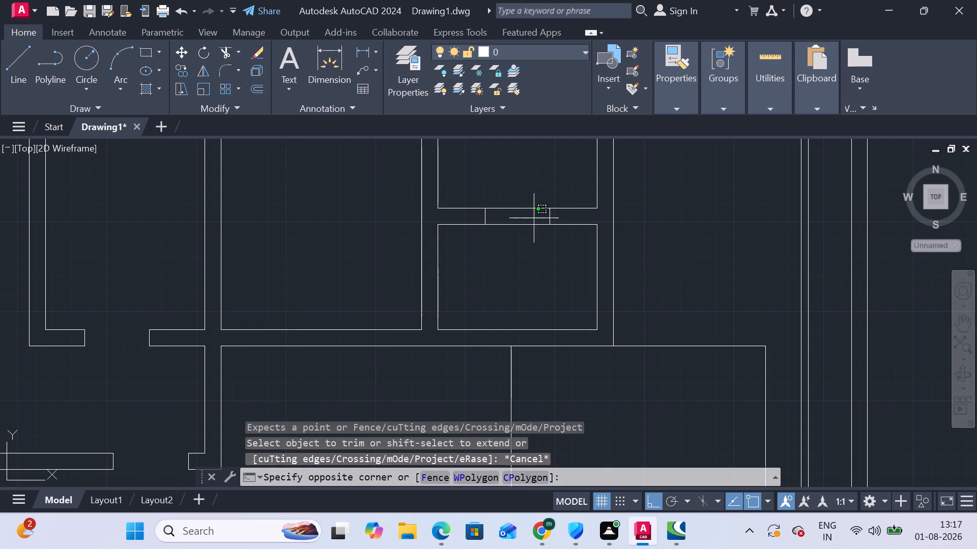
pyautogui.click(531, 218)
pyautogui.click(181, 46)
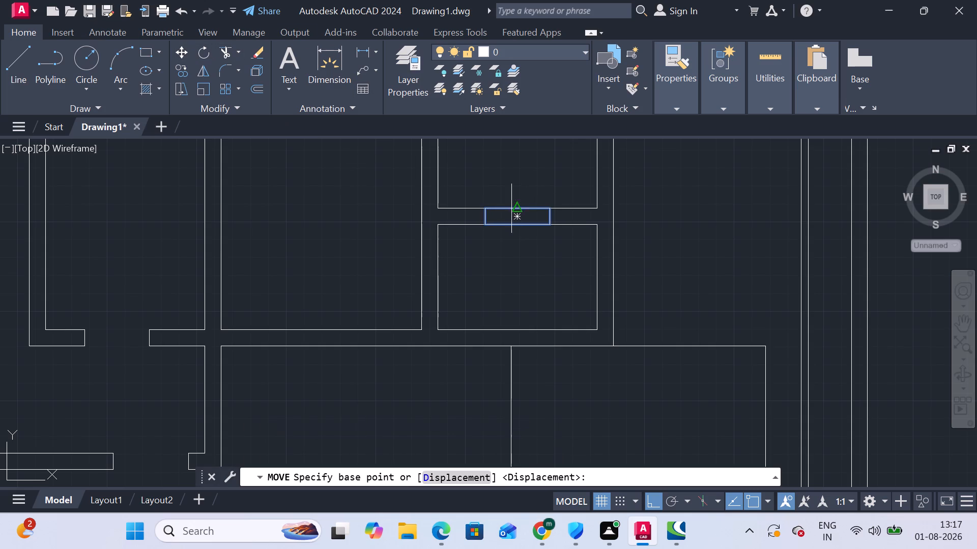
pyautogui.click(546, 210)
pyautogui.click(596, 211)
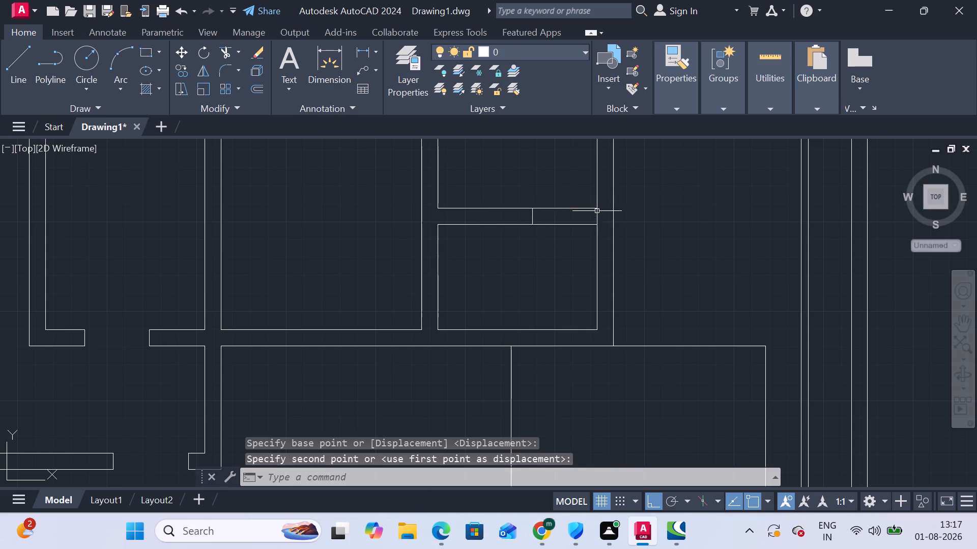
# Shift the opening rectangle 4" left, away from the small right room's corner.
pyautogui.click(604, 217)
pyautogui.click(583, 217)
pyautogui.click(178, 52)
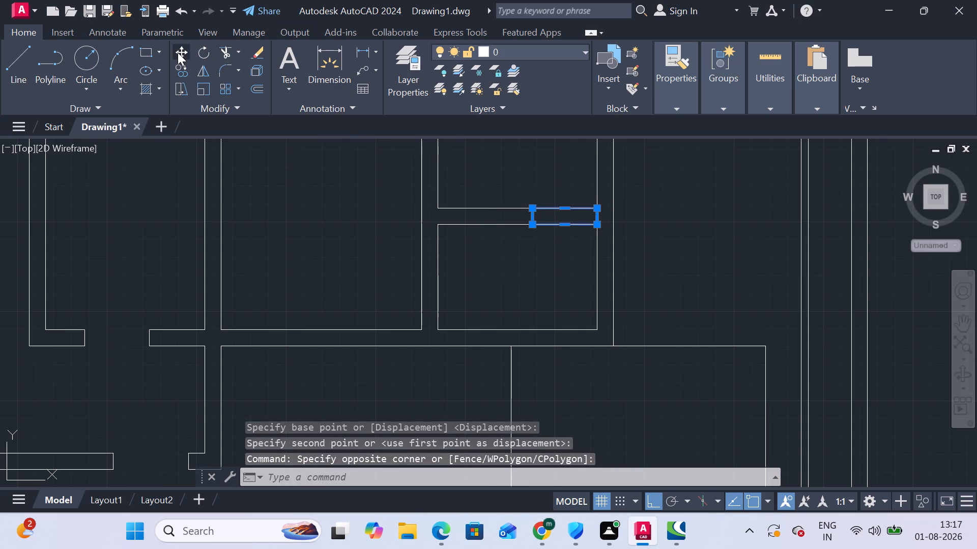
pyautogui.click(595, 205)
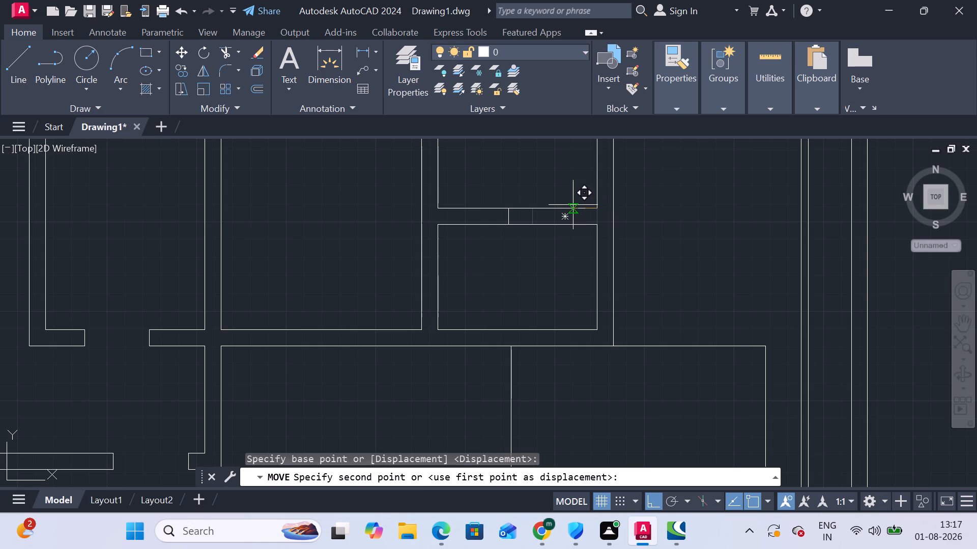
pyautogui.press('4')
pyautogui.hotkey('shift', '"')
pyautogui.press('Return')
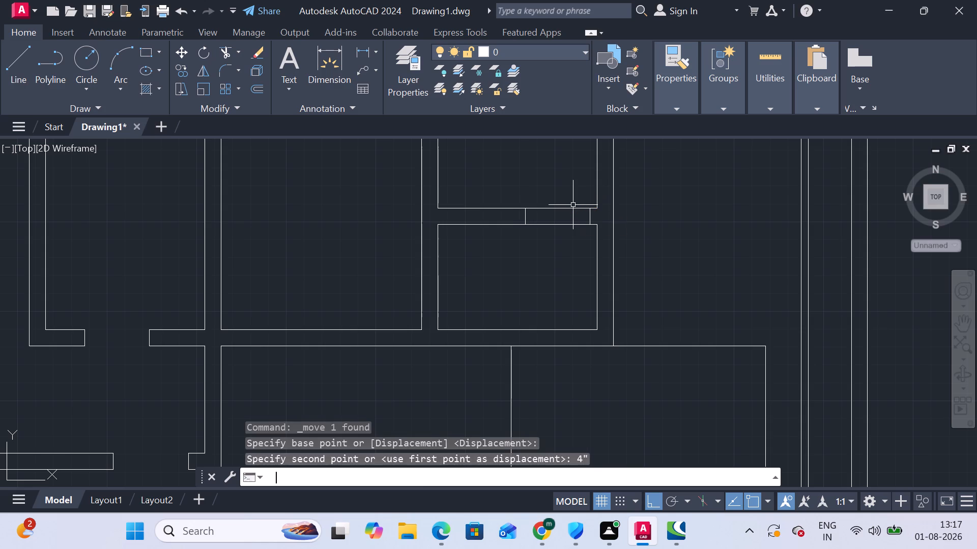
# Trim both wall lines within the rectangle to cut the opening in the small right room's top wall.
pyautogui.click(226, 48)
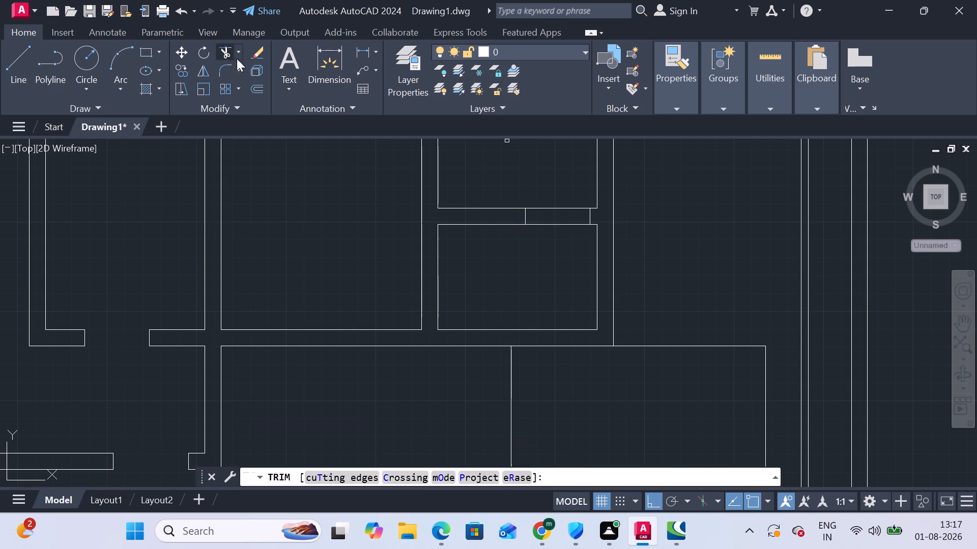
pyautogui.moveTo(550, 246); pyautogui.dragTo(552, 235)
pyautogui.moveTo(552, 174); pyautogui.dragTo(553, 187)
pyautogui.moveTo(559, 236); pyautogui.dragTo(553, 198)
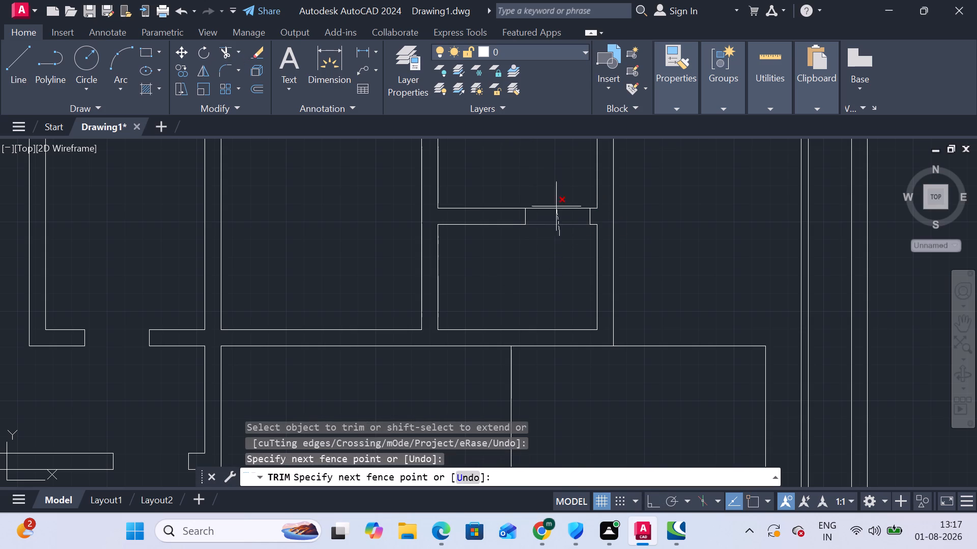
pyautogui.moveTo(553, 198); pyautogui.dragTo(553, 192)
pyautogui.click(553, 192)
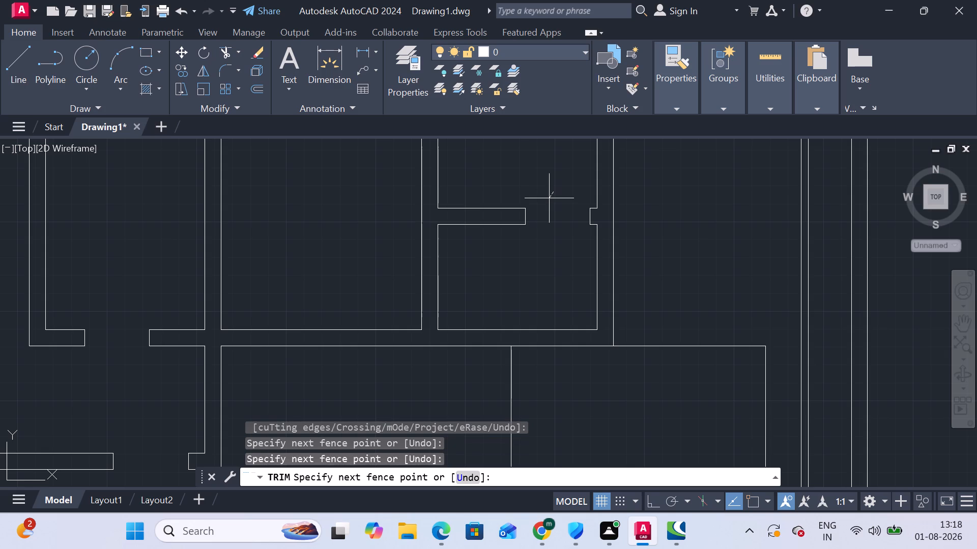
pyautogui.click(549, 198)
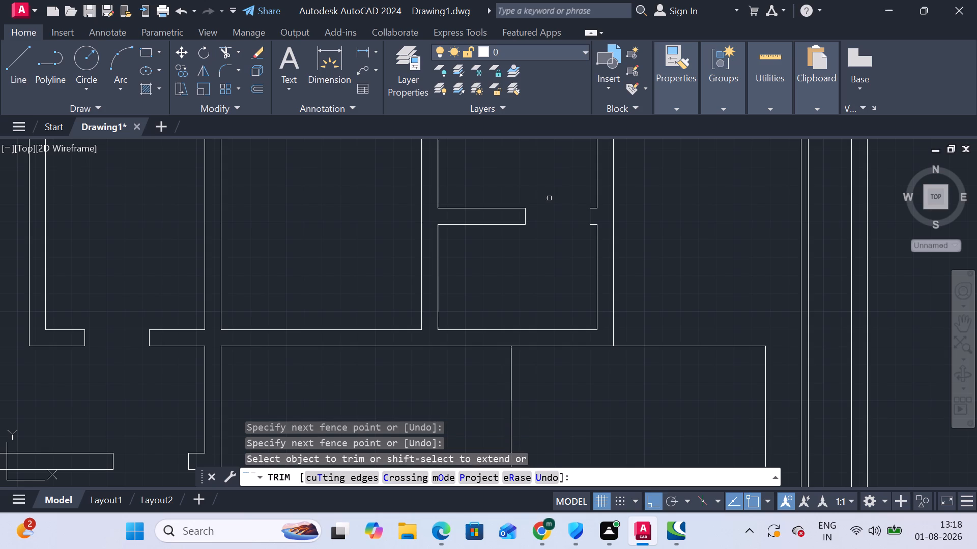
pyautogui.scroll(-1, 577, 255)
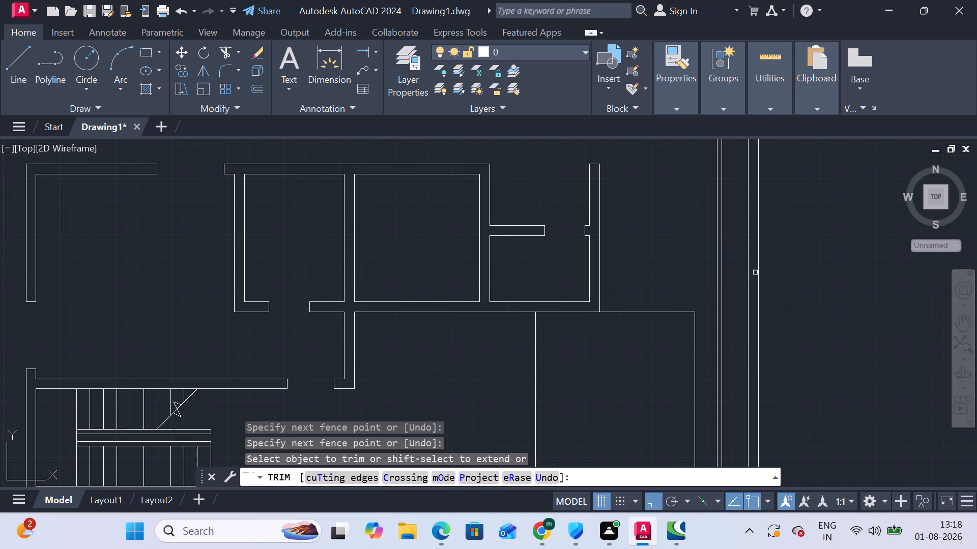
pyautogui.scroll(-1, 761, 277)
pyautogui.moveTo(759, 274); pyautogui.dragTo(608, 205, button='middle')
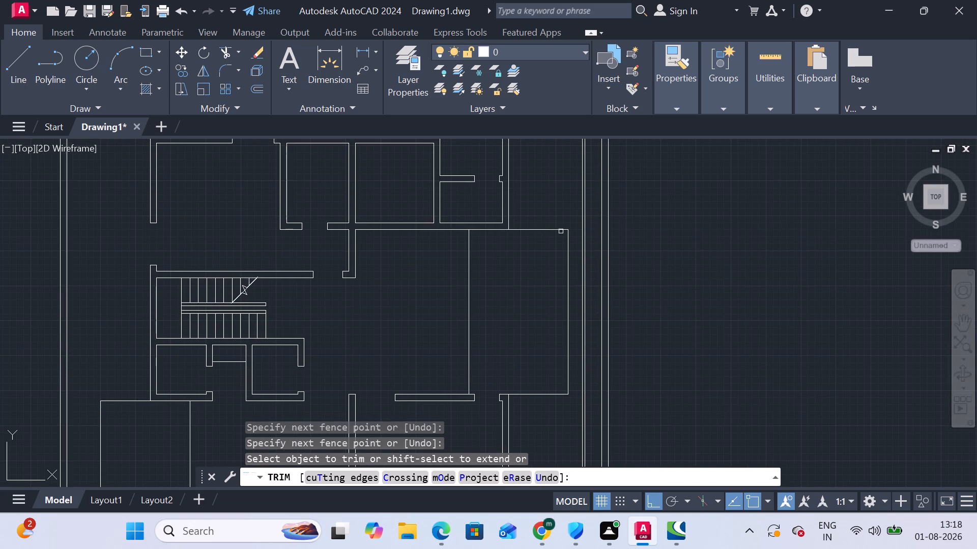
pyautogui.press('Escape')
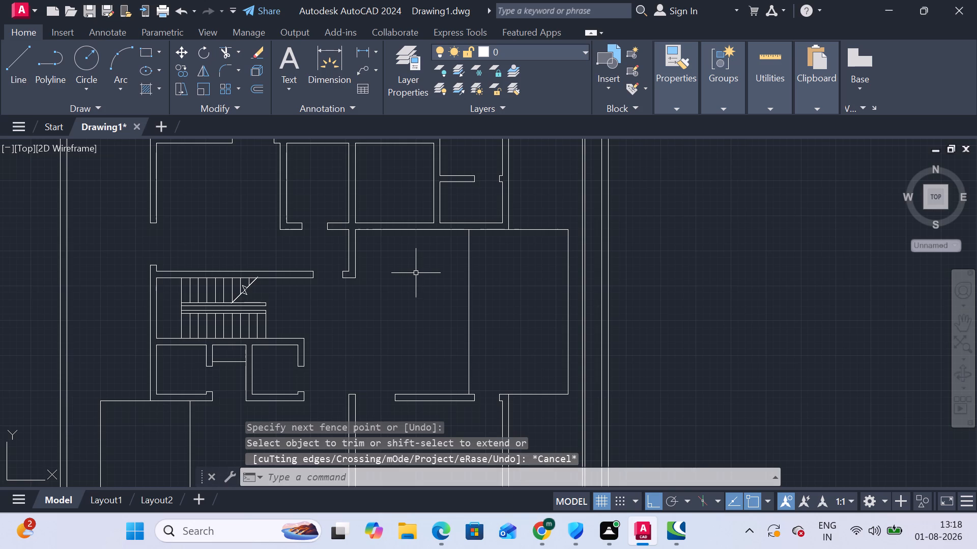
# Select the second-tallest vertical opening rectangle among the prepared rectangles outside the plan.
pyautogui.scroll(-1, 412, 271)
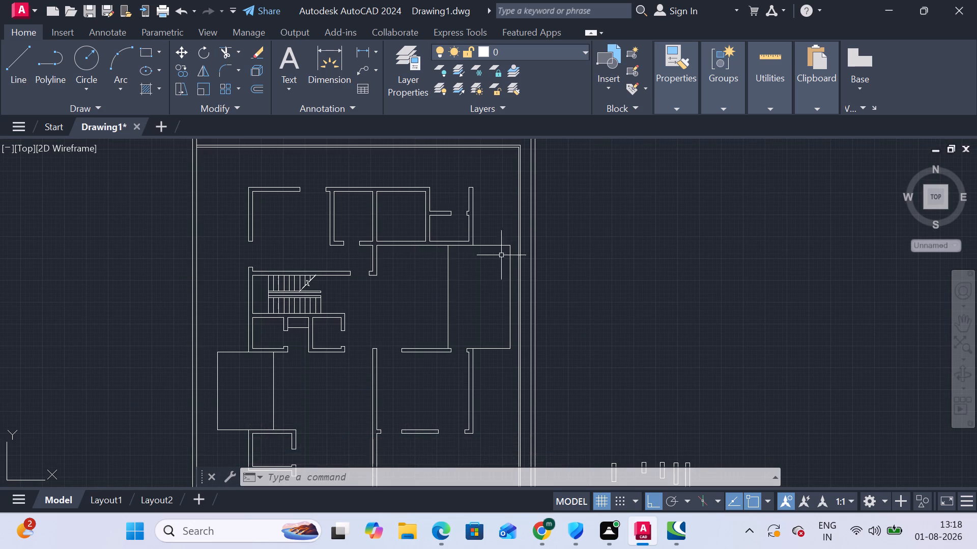
pyautogui.scroll(-2, 506, 255)
pyautogui.scroll(3, 580, 351)
pyautogui.moveTo(584, 344); pyautogui.dragTo(580, 339)
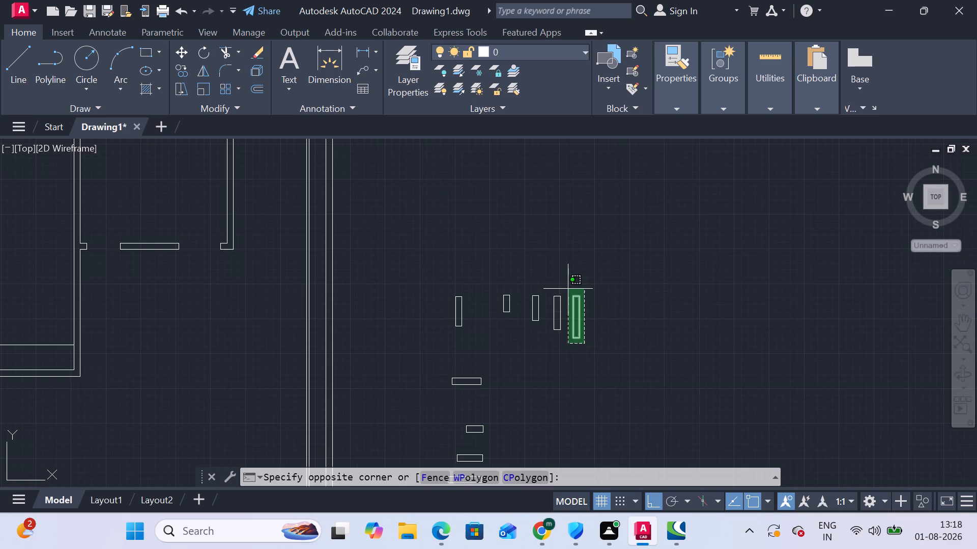
pyautogui.click(611, 319)
pyautogui.click(569, 328)
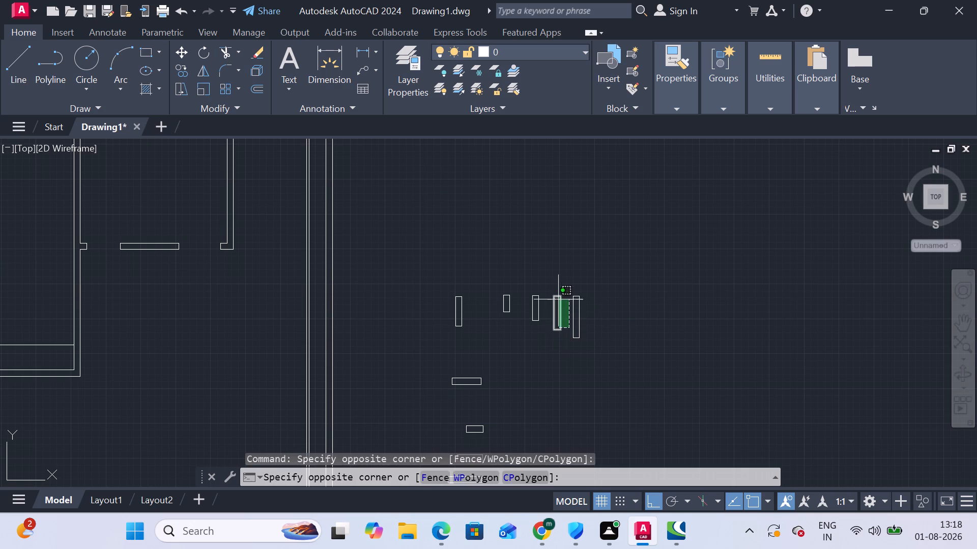
pyautogui.click(551, 285)
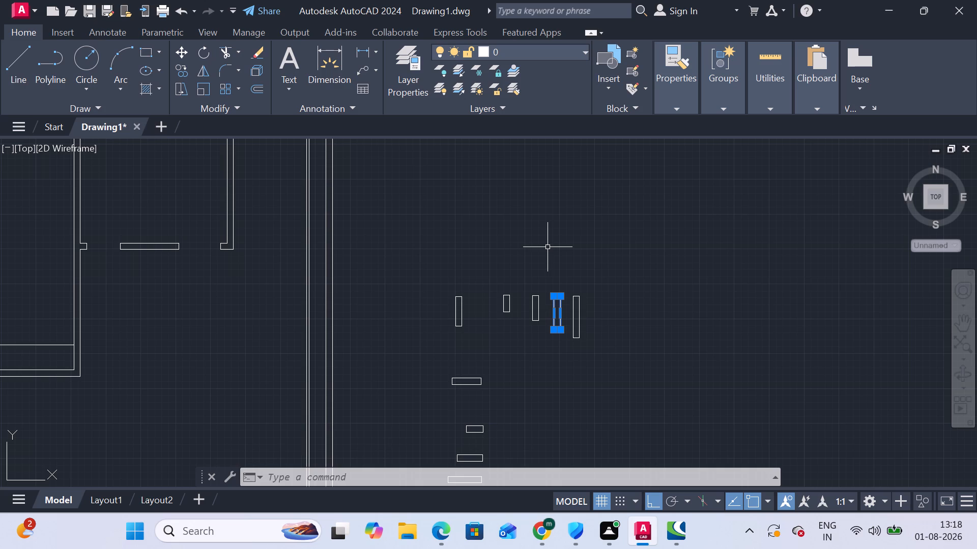
# Start saving the drawing and browse to the PROJECTS folder inside the loki folder.
pyautogui.hotkey('ctrl', 's')
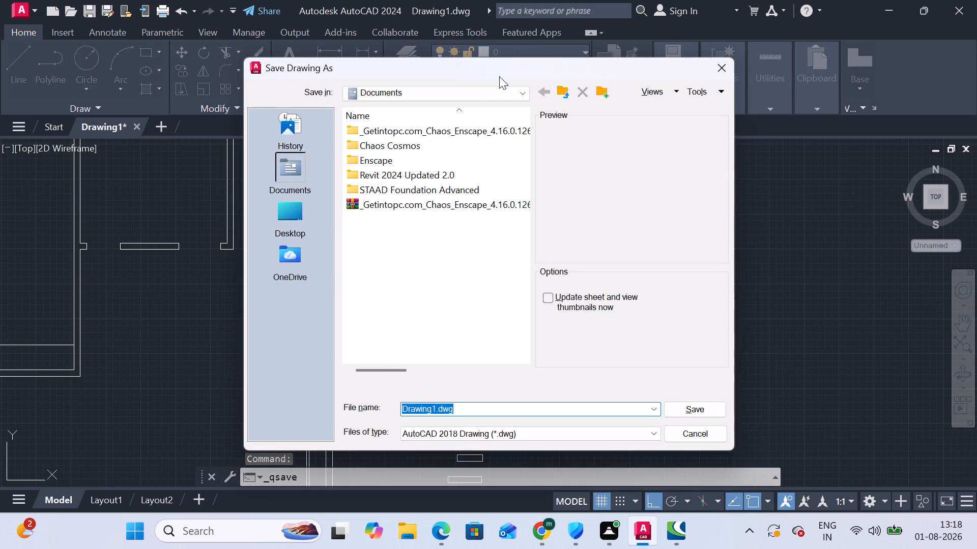
pyautogui.click(288, 211)
pyautogui.doubleClick(364, 267)
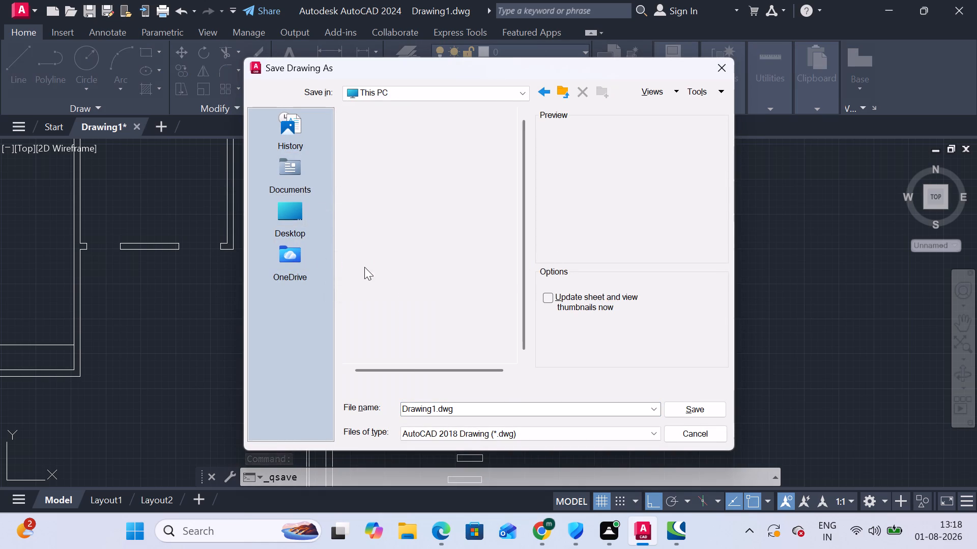
pyautogui.doubleClick(362, 145)
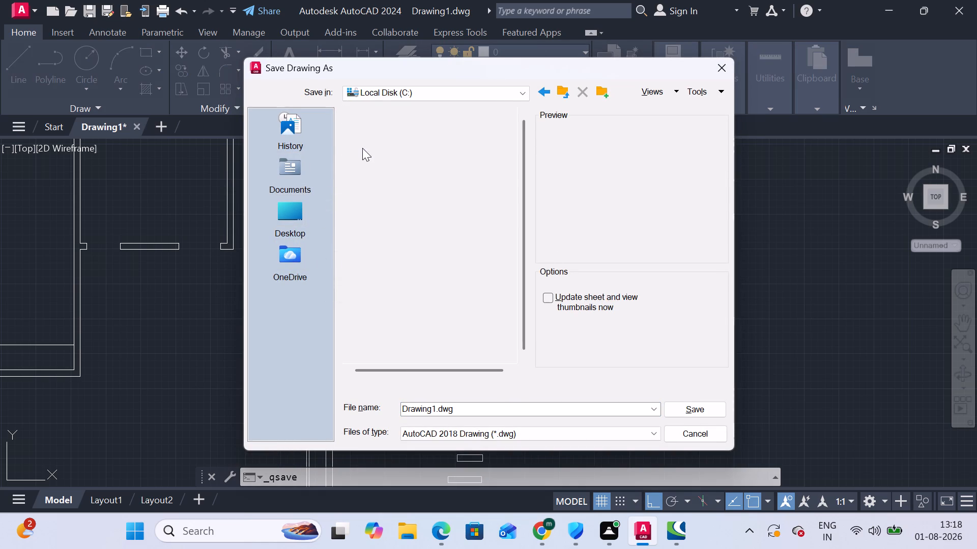
pyautogui.doubleClick(370, 250)
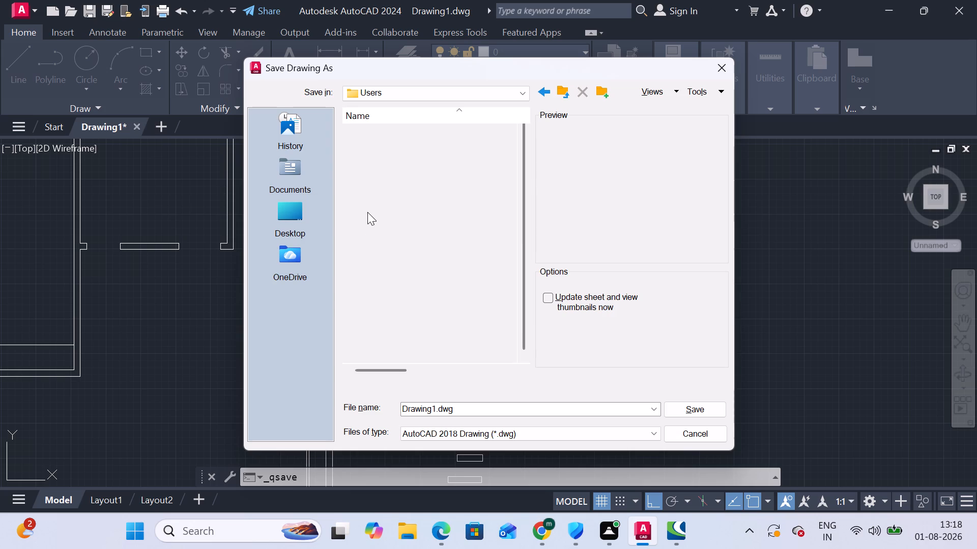
pyautogui.doubleClick(369, 144)
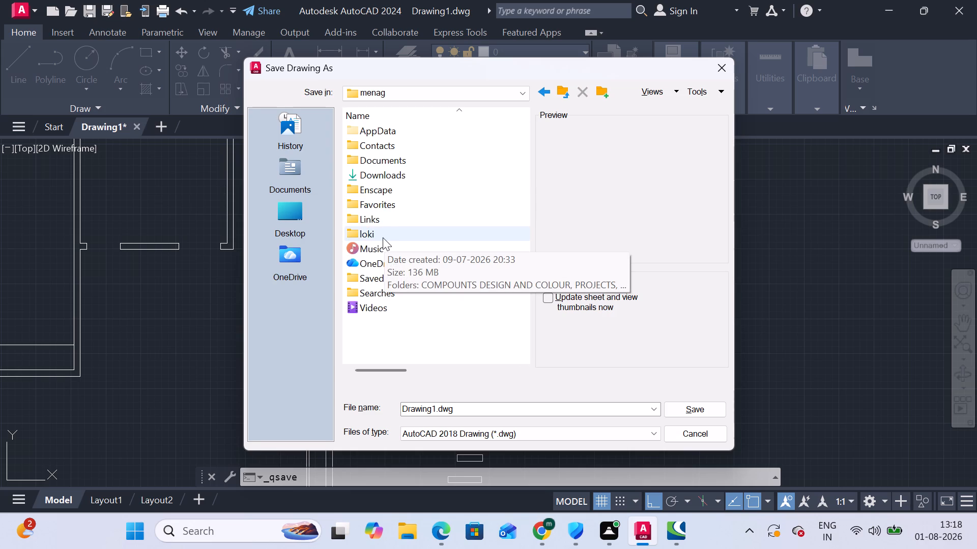
pyautogui.doubleClick(383, 237)
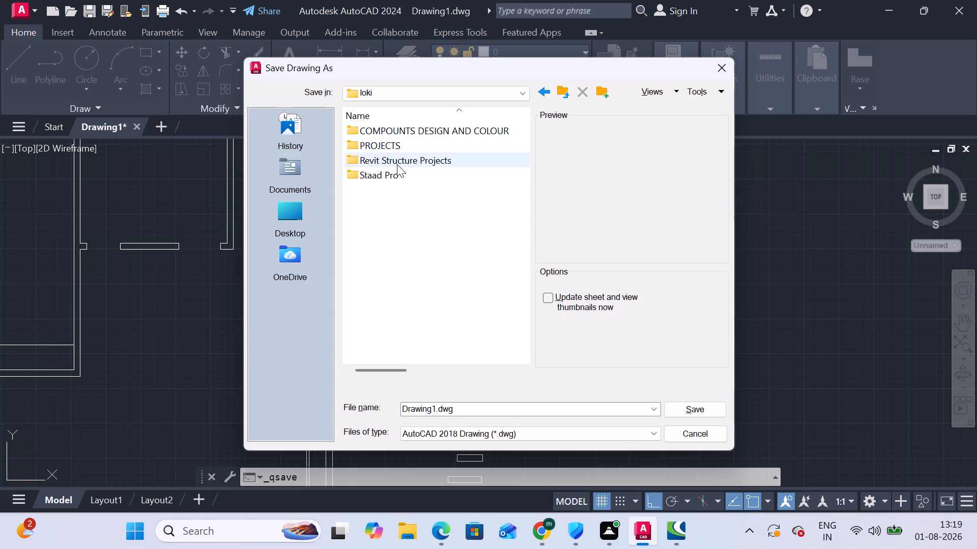
pyautogui.doubleClick(398, 148)
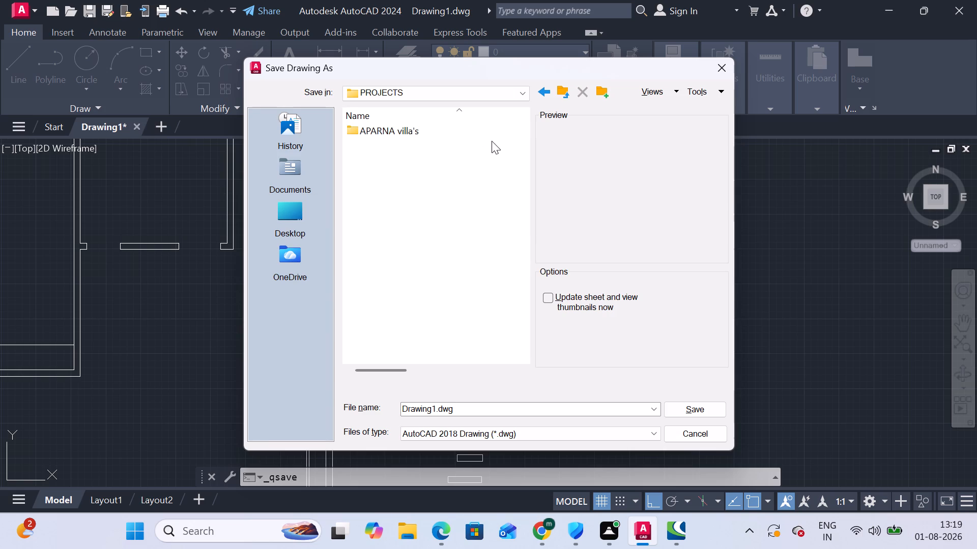
# Create a new folder named "intern" inside PROJECTS.
pyautogui.click(601, 93)
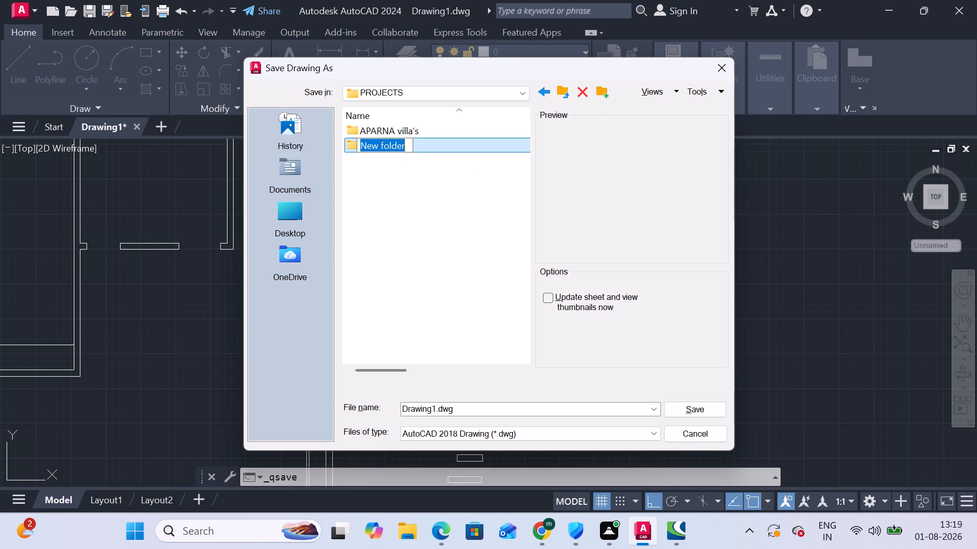
pyautogui.write('inter')
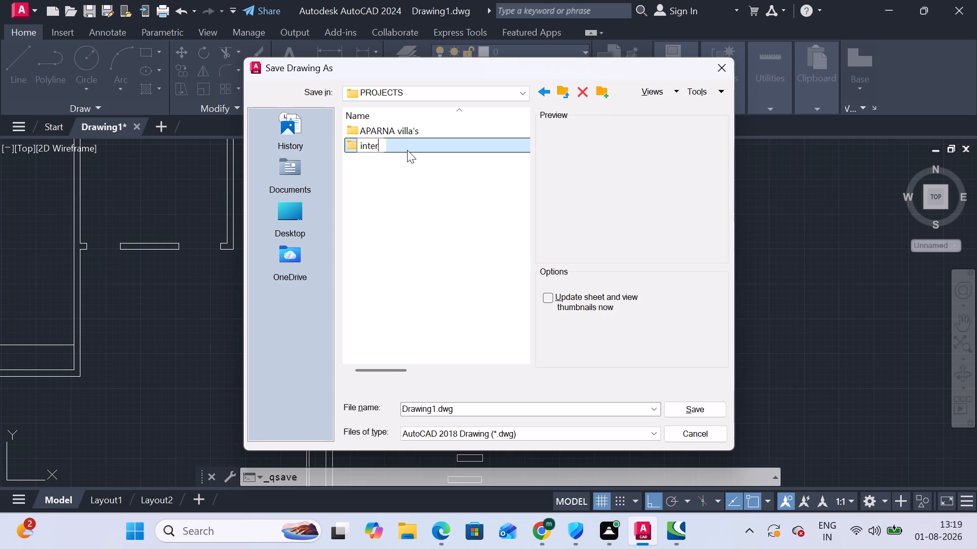
pyautogui.press('n')
pyautogui.press('Return')
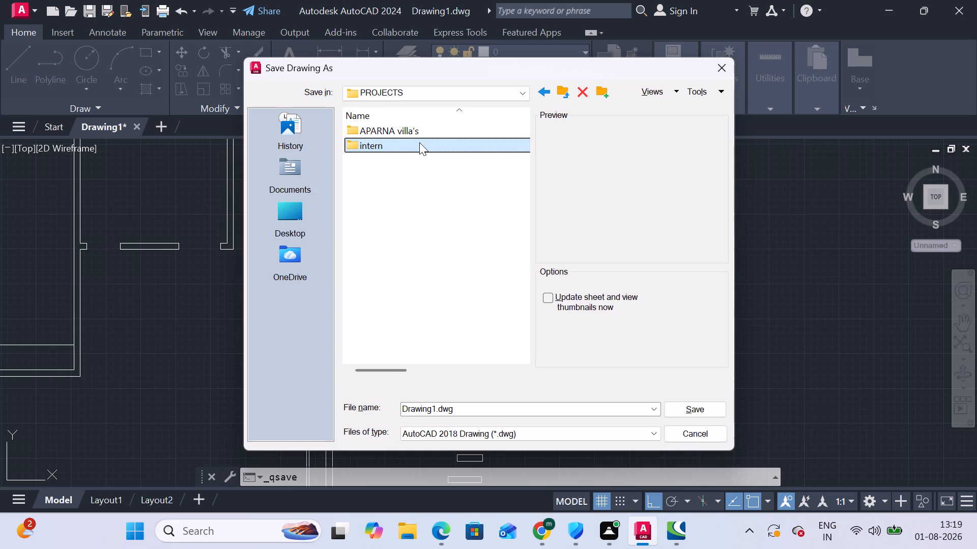
# Save the drawing in the intern folder under the file name "g+2 villa".
pyautogui.doubleClick(419, 142)
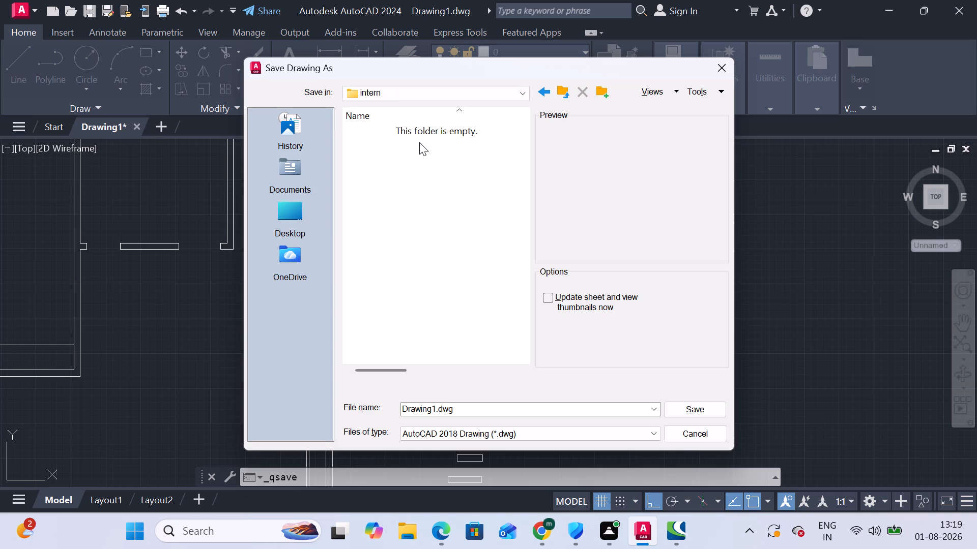
pyautogui.moveTo(469, 412); pyautogui.dragTo(267, 403)
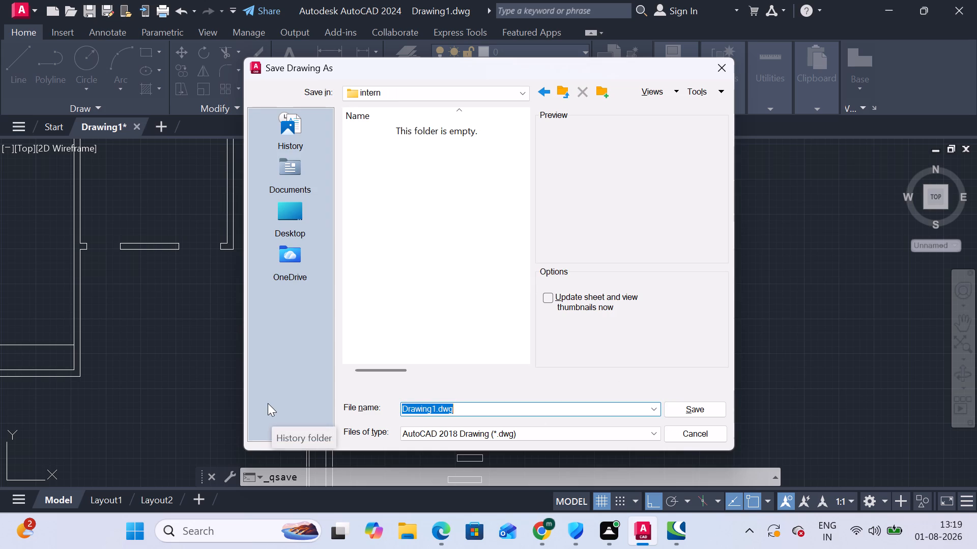
pyautogui.press('g')
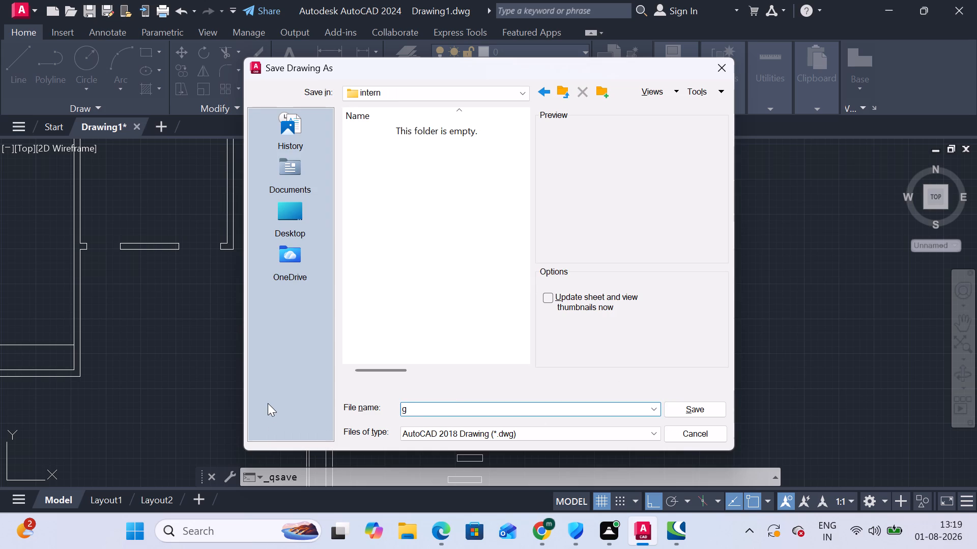
pyautogui.hotkey('shift', '+')
pyautogui.write('2')
pyautogui.press('space')
pyautogui.press('b')
pyautogui.write('ang')
pyautogui.press('BackSpace')
pyautogui.press('BackSpace')
pyautogui.press('BackSpace')
pyautogui.press('BackSpace')
pyautogui.write('villa')
pyautogui.press('Return')
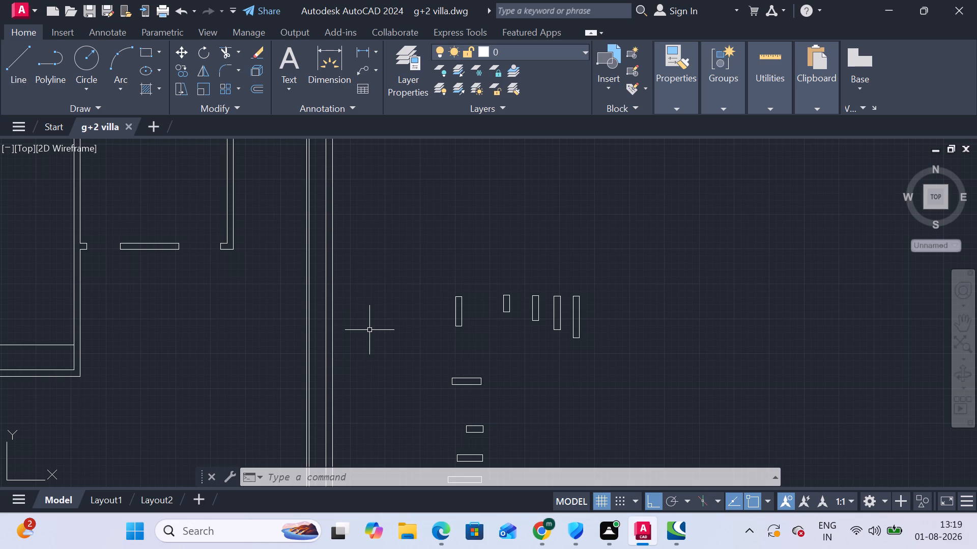
# Copy the second-shortest vertical opening rectangle into the top-left inner corner of the left small room below the staircase.
pyautogui.scroll(-1, 375, 330)
pyautogui.press('Escape')
pyautogui.moveTo(262, 325); pyautogui.dragTo(311, 396, button='middle')
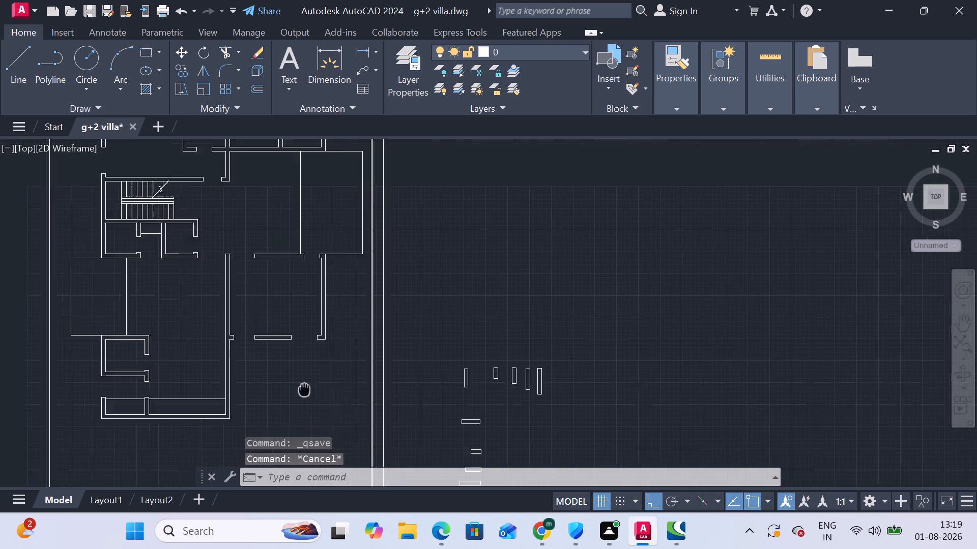
pyautogui.moveTo(311, 396); pyautogui.dragTo(312, 397, button='middle')
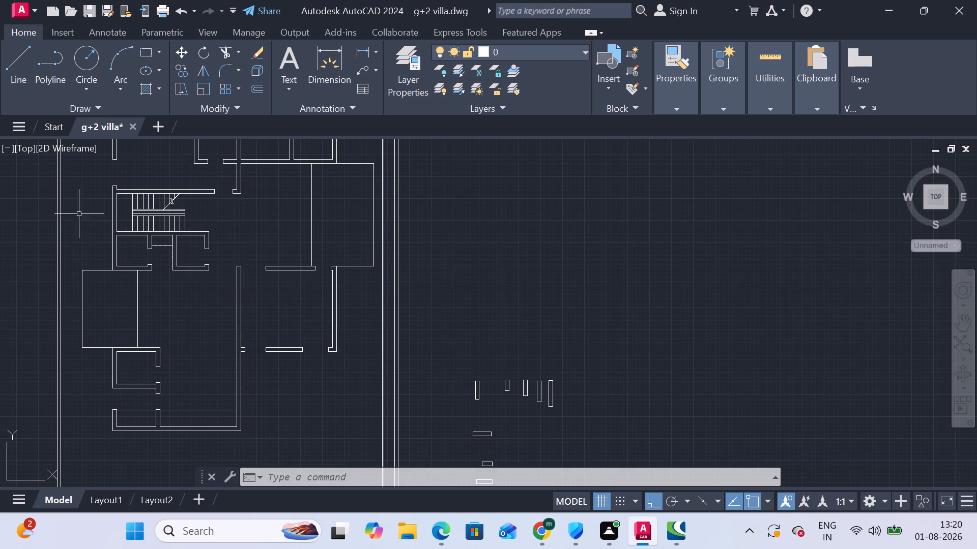
pyautogui.scroll(2, 149, 235)
pyautogui.moveTo(124, 258); pyautogui.dragTo(146, 229, button='middle')
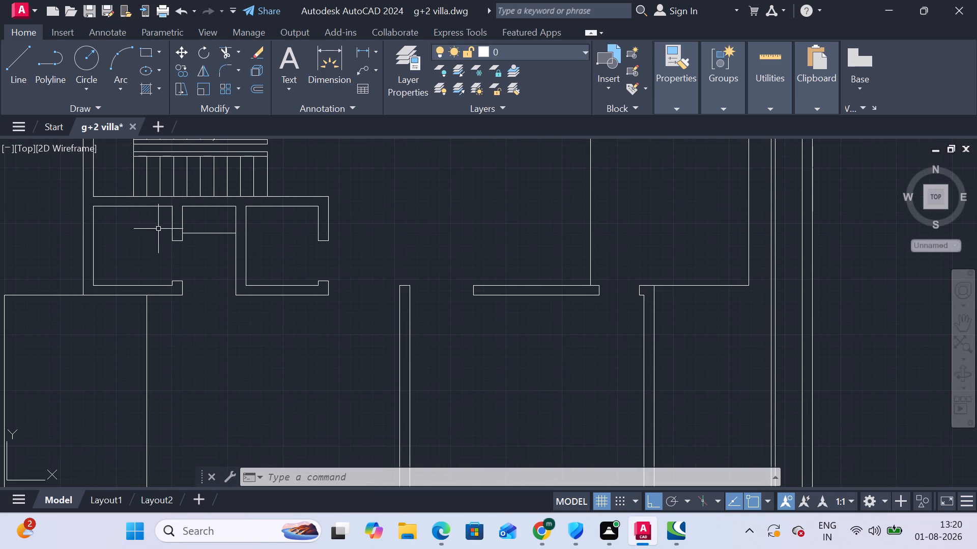
pyautogui.scroll(-3, 436, 362)
pyautogui.moveTo(607, 421); pyautogui.dragTo(605, 295, button='middle')
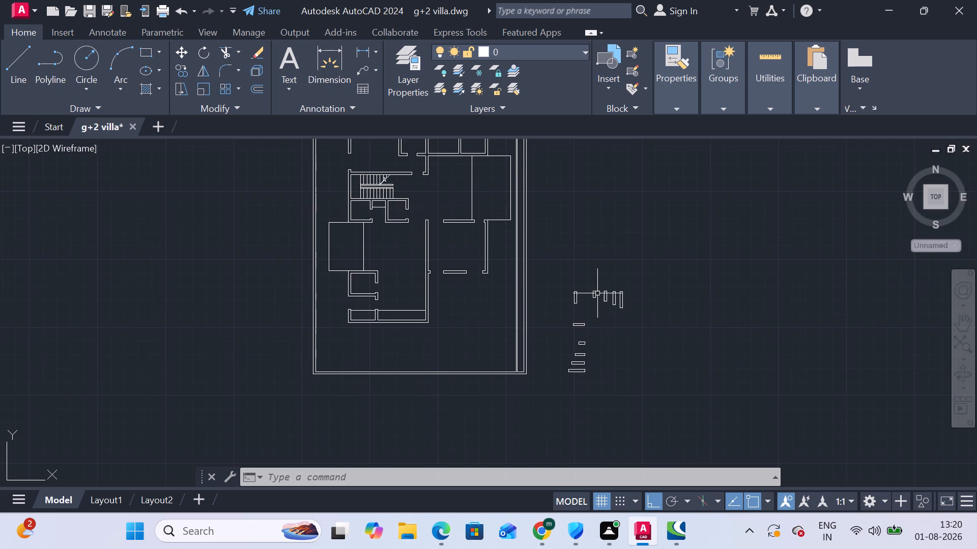
pyautogui.scroll(2, 580, 322)
pyautogui.moveTo(654, 282); pyautogui.dragTo(653, 277)
pyautogui.click(637, 231)
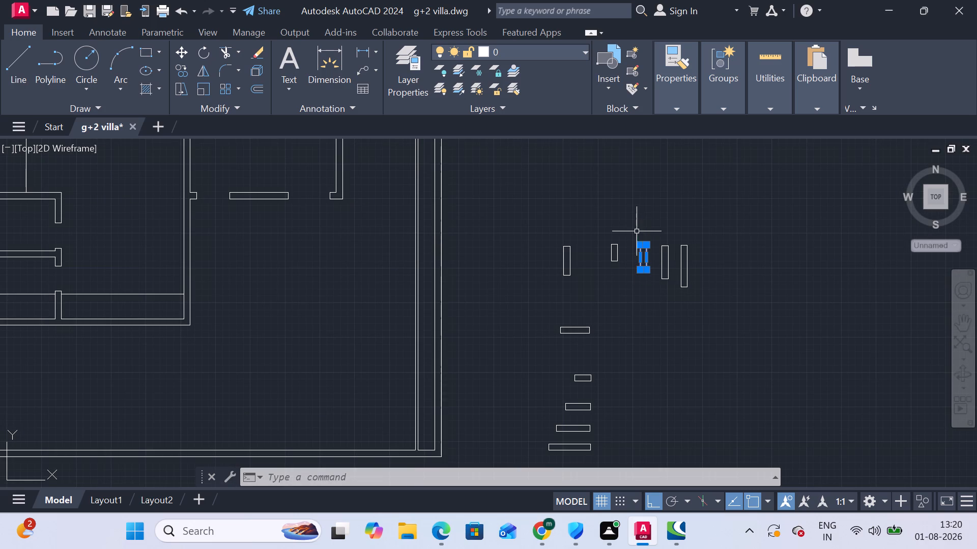
pyautogui.click(177, 68)
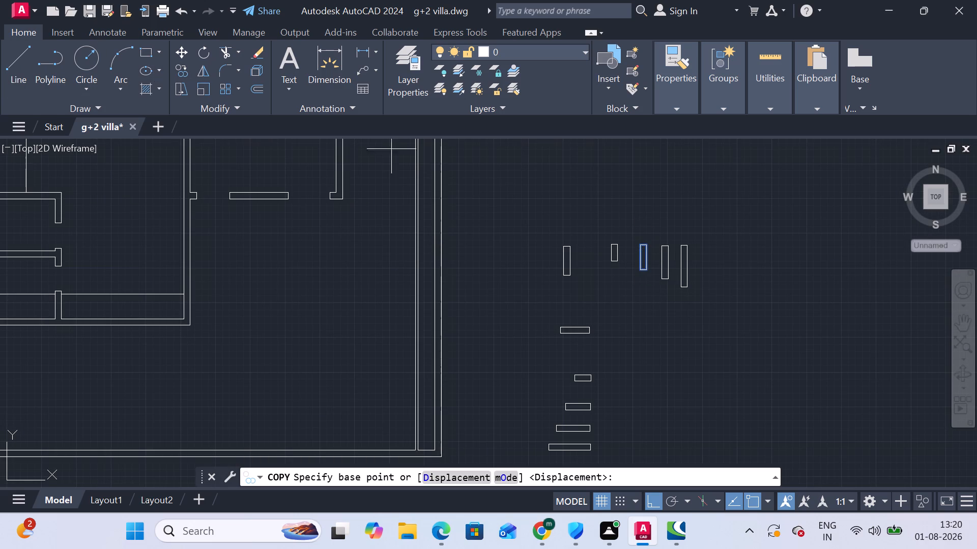
pyautogui.scroll(2, 627, 241)
pyautogui.click(657, 248)
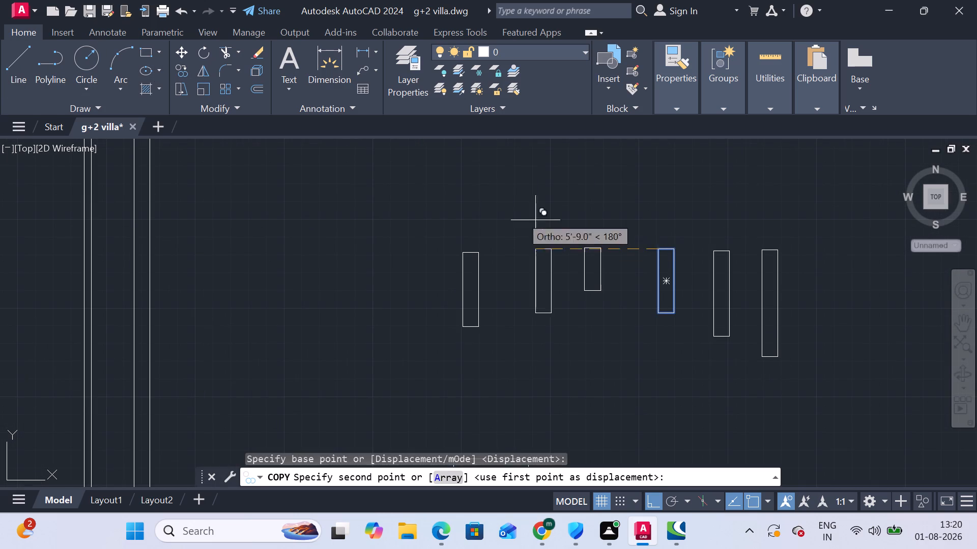
pyautogui.scroll(-4, 321, 198)
pyautogui.moveTo(313, 205); pyautogui.dragTo(443, 327, button='middle')
pyautogui.scroll(5, 229, 253)
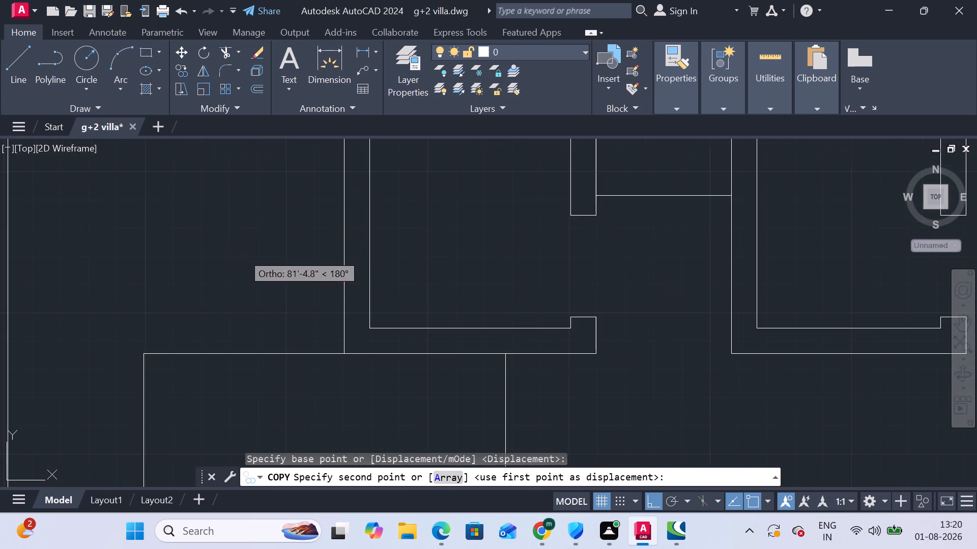
pyautogui.moveTo(334, 212); pyautogui.dragTo(332, 342, button='middle')
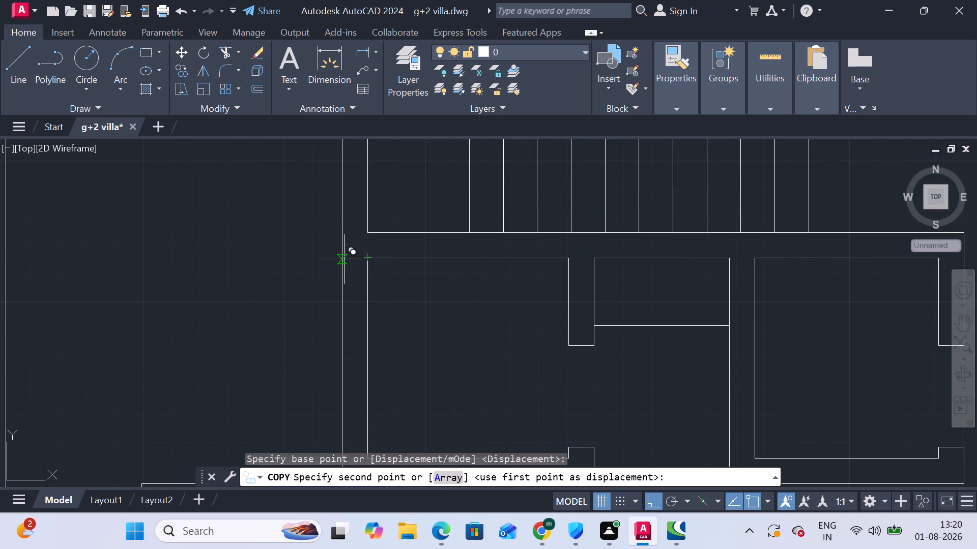
pyautogui.click(368, 258)
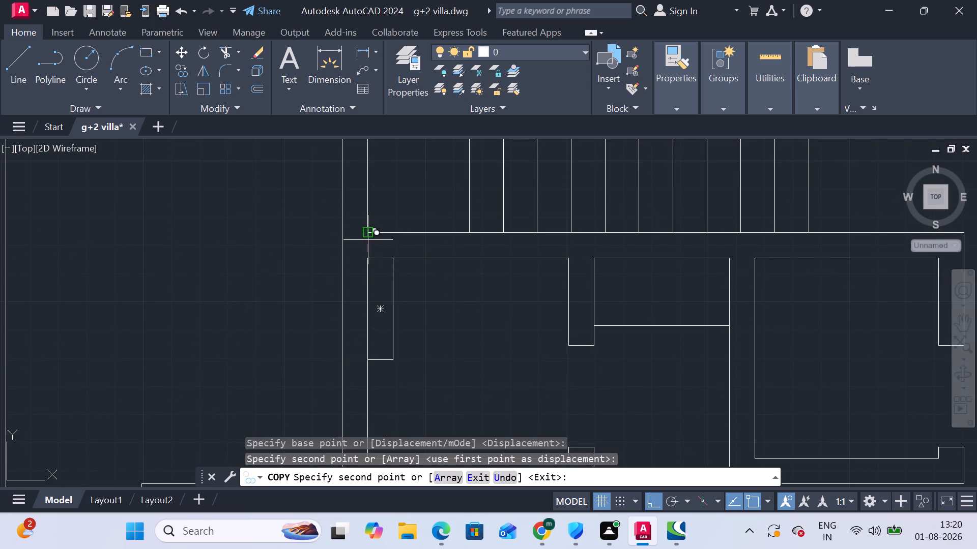
# Place another copy of the rectangle at the midpoint of the staircase's left wall inner face.
pyautogui.moveTo(373, 219); pyautogui.dragTo(397, 376, button='middle')
pyautogui.click(392, 240)
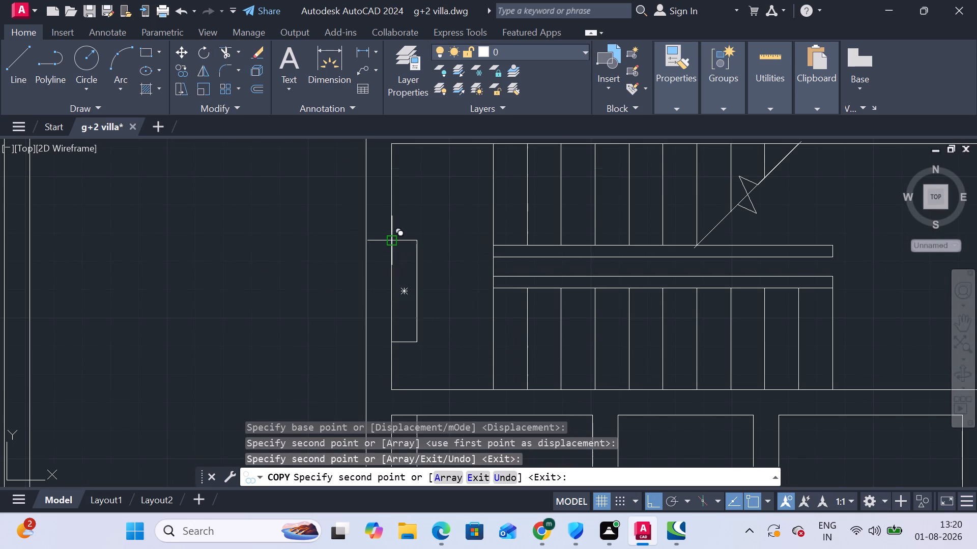
pyautogui.press('Escape')
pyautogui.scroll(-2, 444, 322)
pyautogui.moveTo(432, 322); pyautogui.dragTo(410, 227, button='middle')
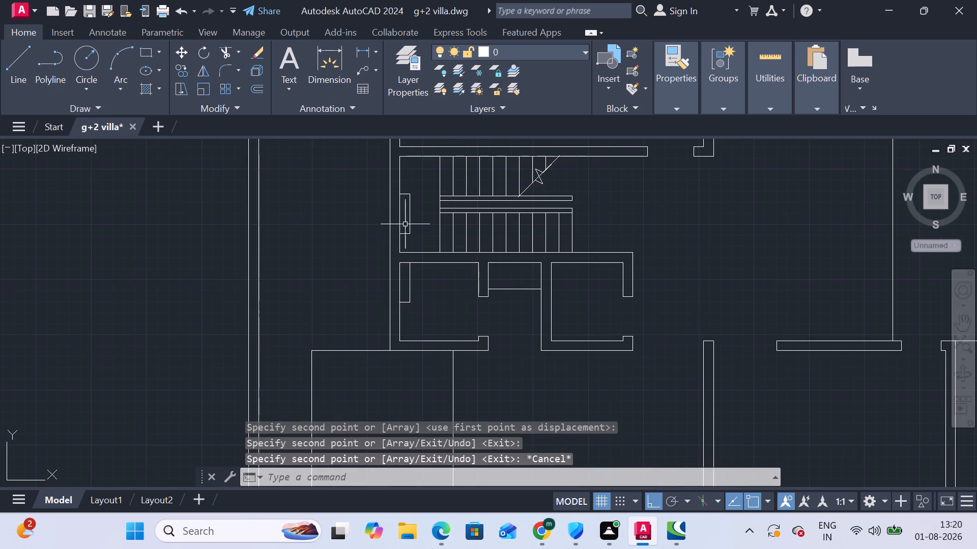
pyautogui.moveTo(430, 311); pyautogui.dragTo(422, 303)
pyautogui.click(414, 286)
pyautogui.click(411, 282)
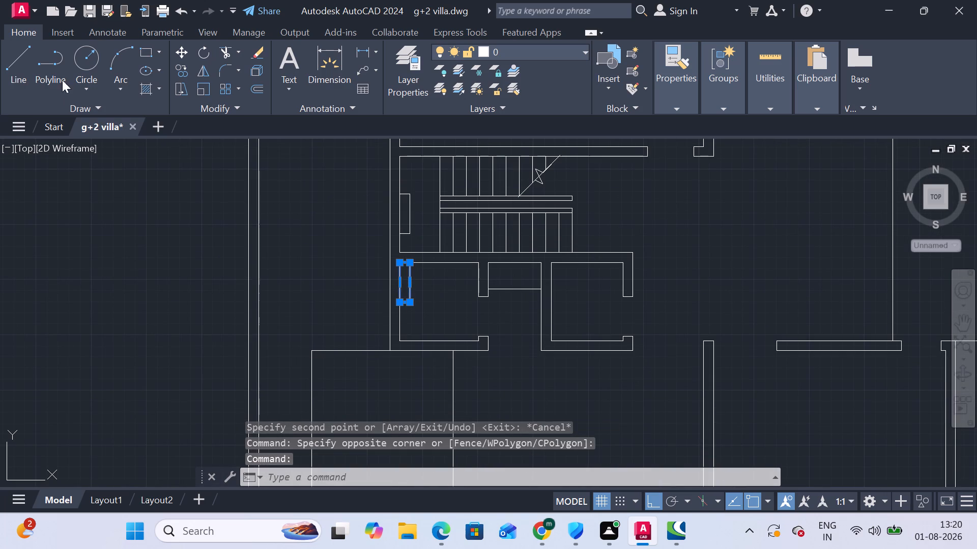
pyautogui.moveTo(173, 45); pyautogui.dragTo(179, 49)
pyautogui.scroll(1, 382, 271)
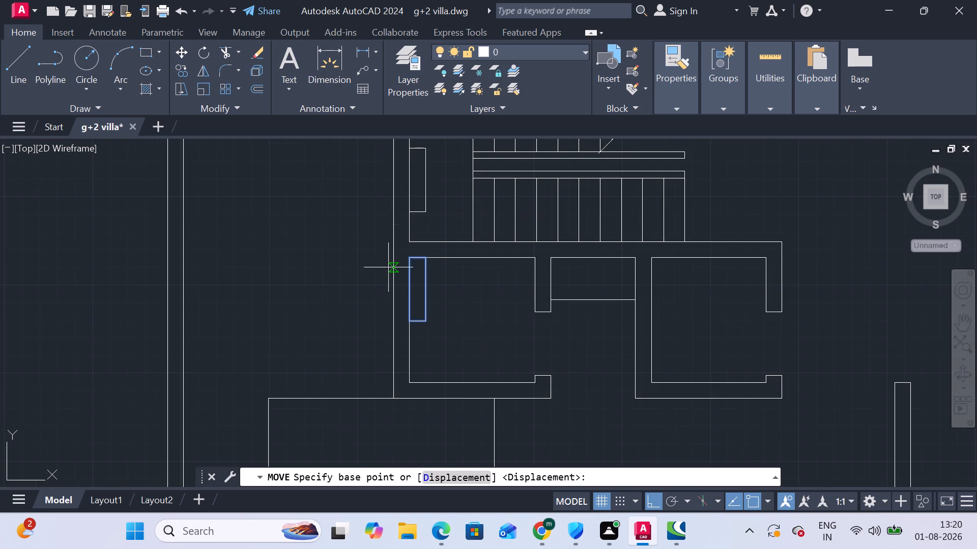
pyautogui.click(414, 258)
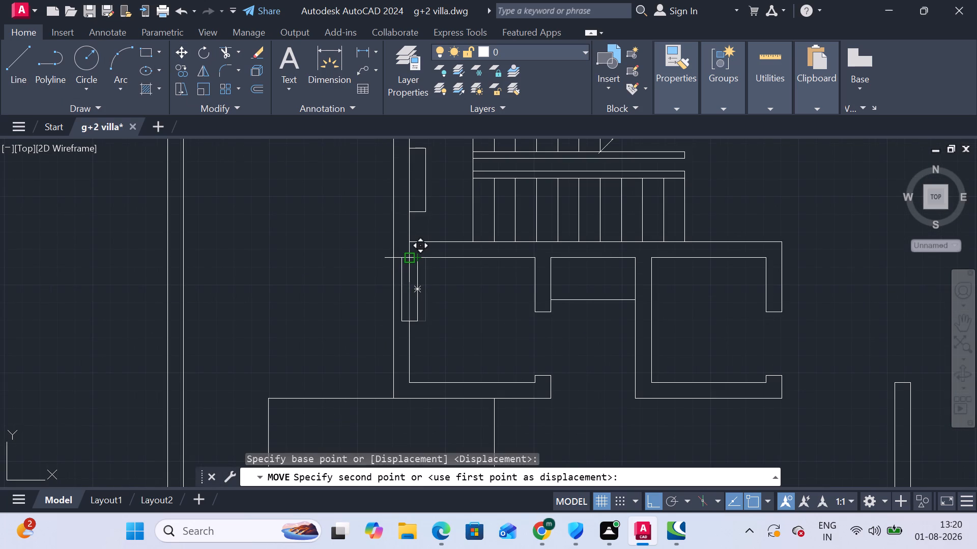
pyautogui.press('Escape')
# Move the small room's opening rectangle left into the thickness of the outer wall, aligned with its outer face.
pyautogui.click(438, 272)
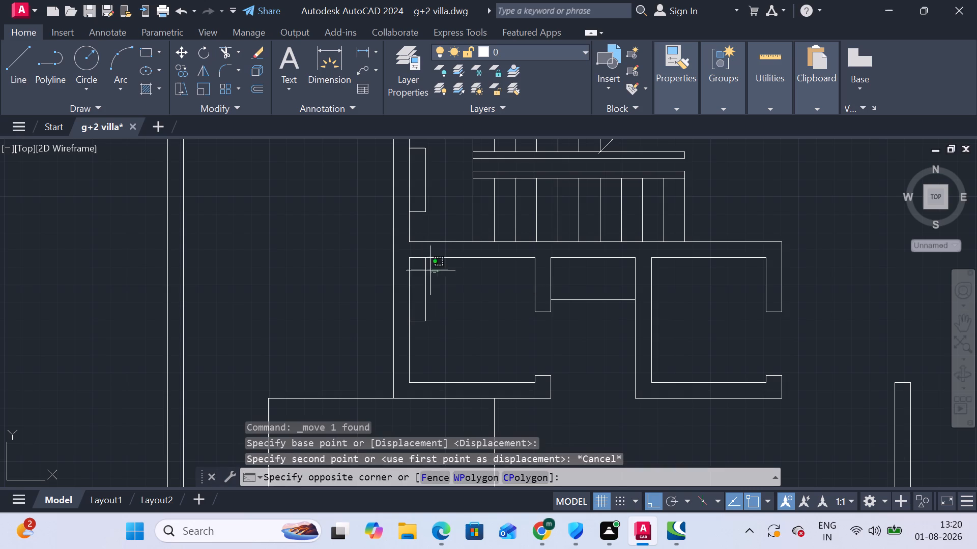
pyautogui.click(423, 267)
pyautogui.click(183, 51)
pyautogui.scroll(1, 383, 249)
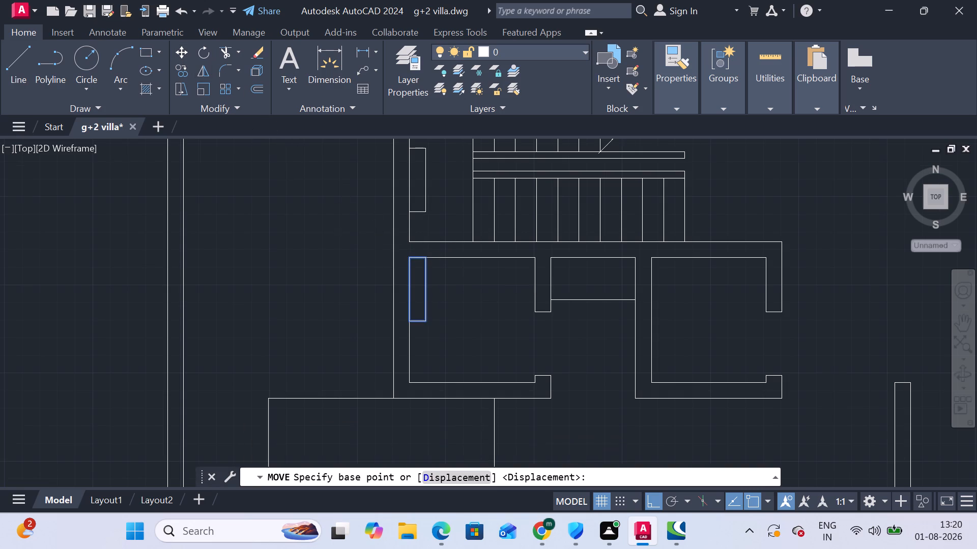
pyautogui.scroll(1, 384, 249)
pyautogui.click(447, 270)
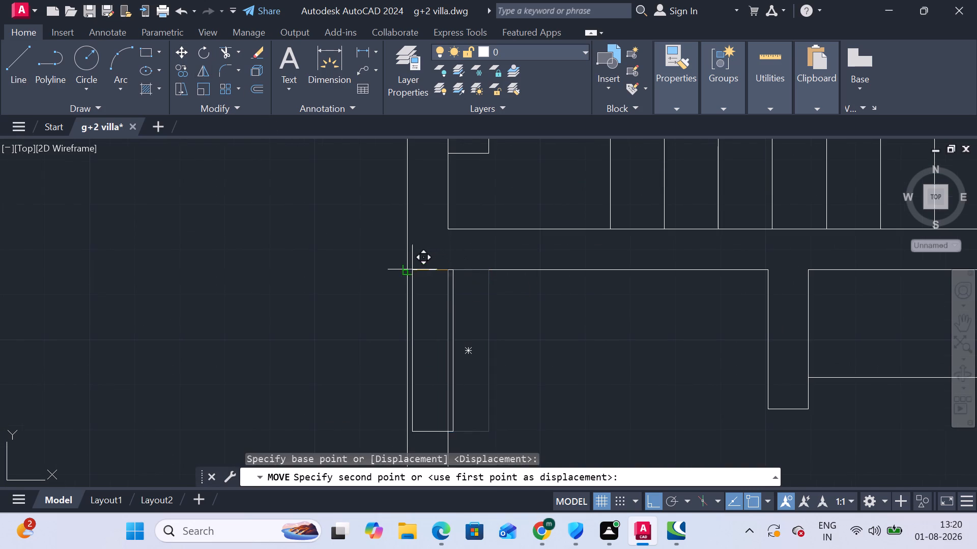
pyautogui.click(408, 269)
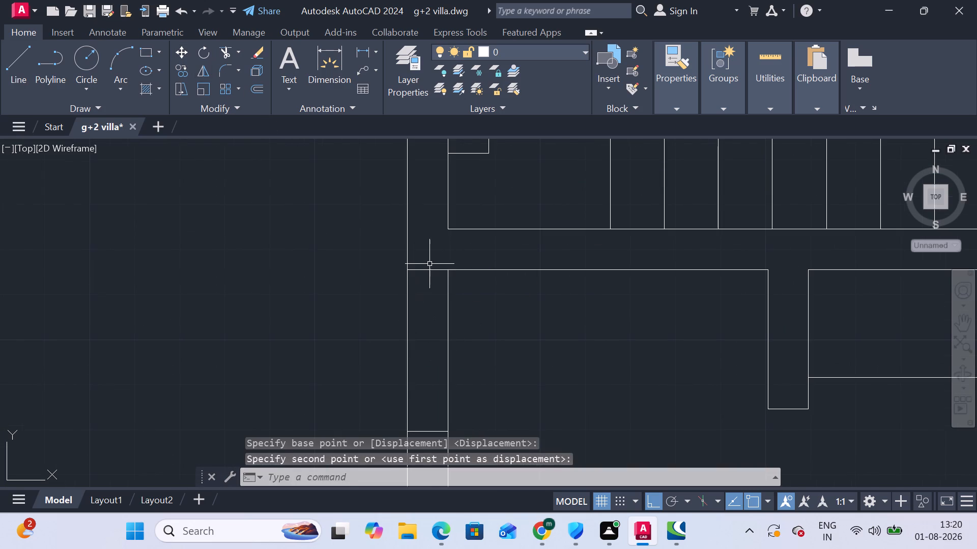
# Move the small room's opening rectangle 4" down along the left outer wall.
pyautogui.click(430, 263)
pyautogui.click(425, 275)
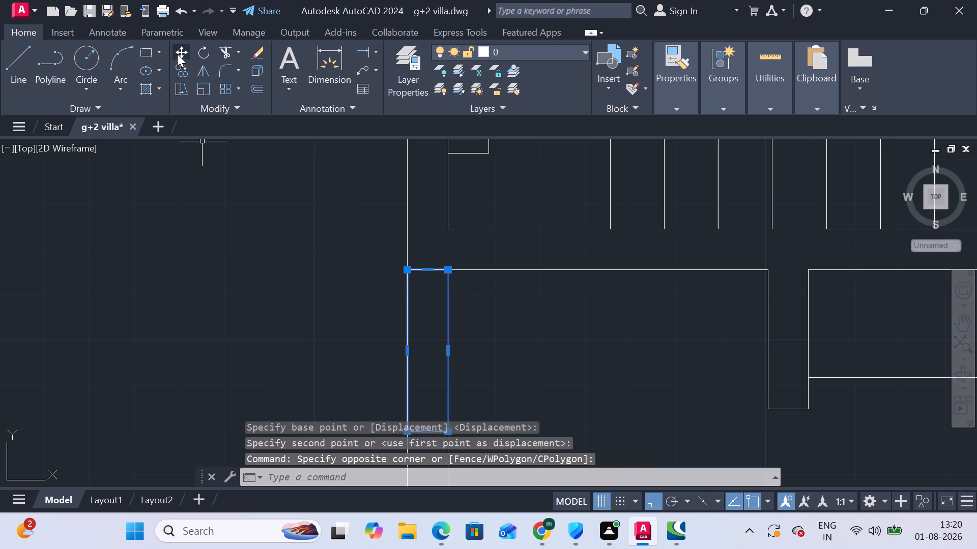
pyautogui.click(177, 54)
pyautogui.click(403, 268)
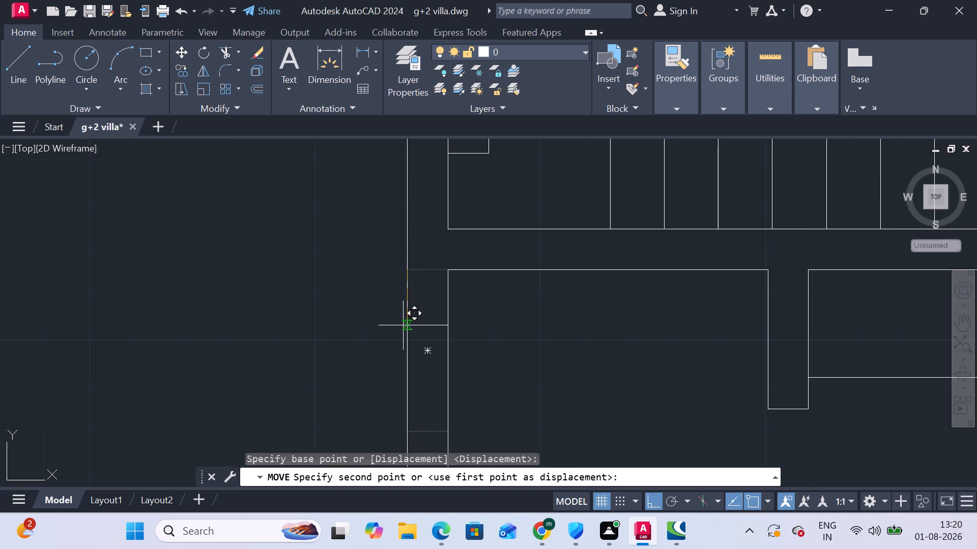
pyautogui.press('4')
pyautogui.hotkey('shift', '"')
pyautogui.press('Return')
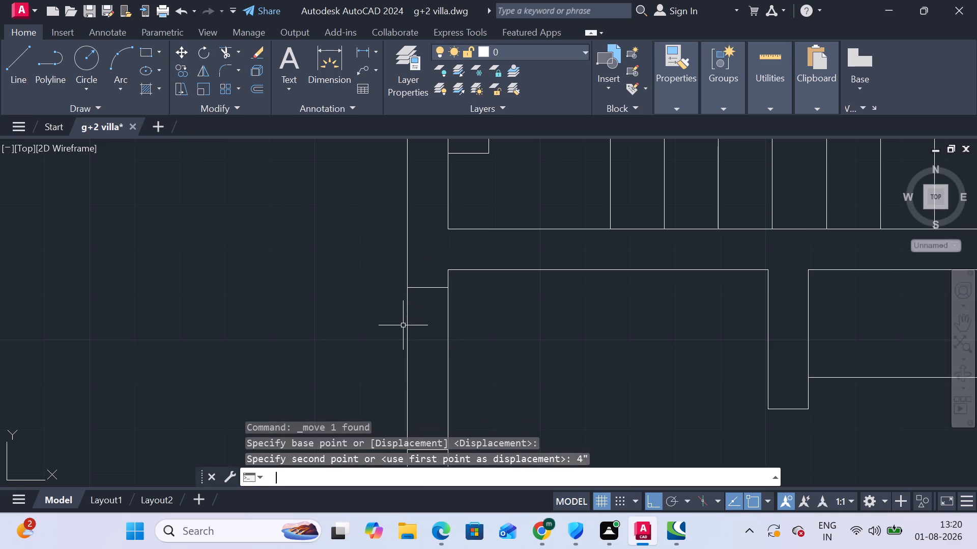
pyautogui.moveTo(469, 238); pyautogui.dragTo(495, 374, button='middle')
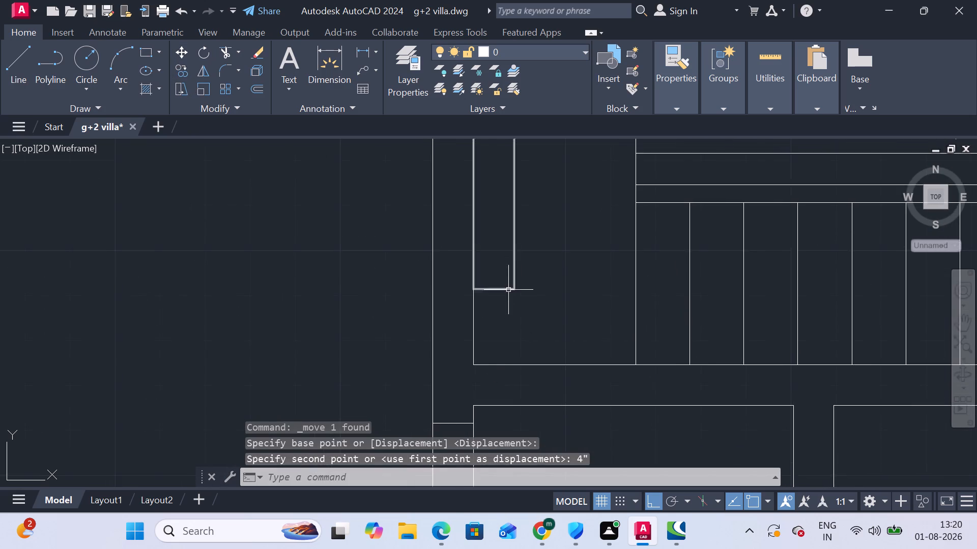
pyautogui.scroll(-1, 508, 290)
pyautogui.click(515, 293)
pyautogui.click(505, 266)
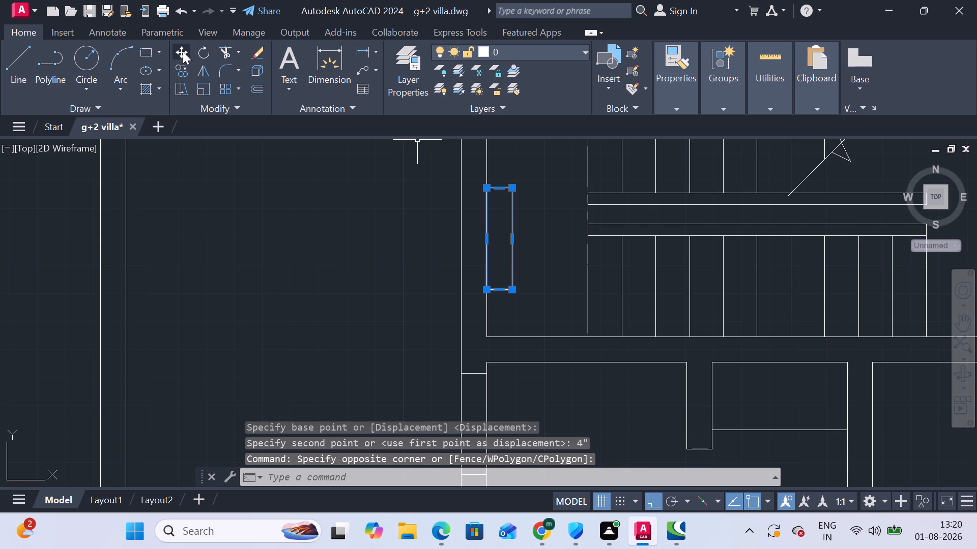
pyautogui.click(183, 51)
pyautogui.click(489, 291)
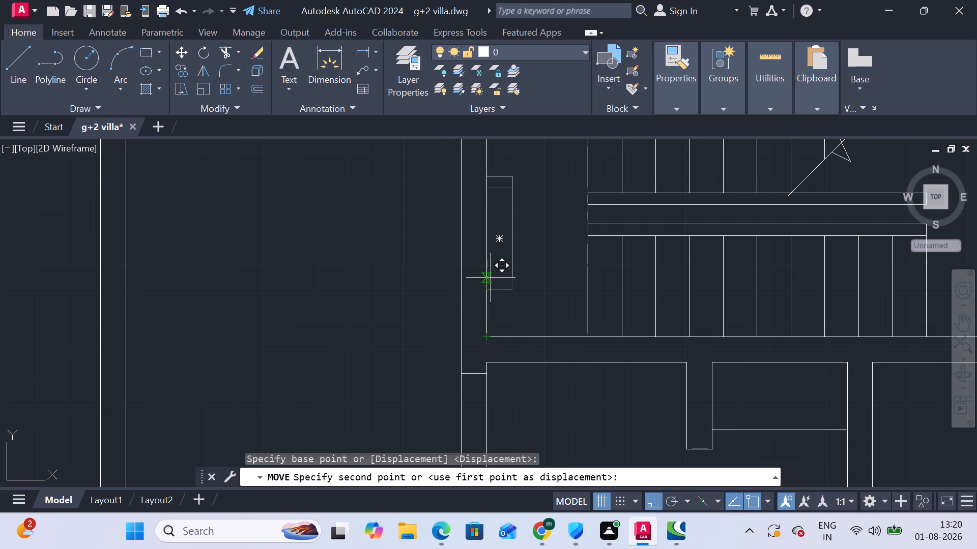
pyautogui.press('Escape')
# Move the staircase's opening rectangle by its centre onto the midpoint of the left wall's inner face.
pyautogui.click(516, 273)
pyautogui.click(504, 256)
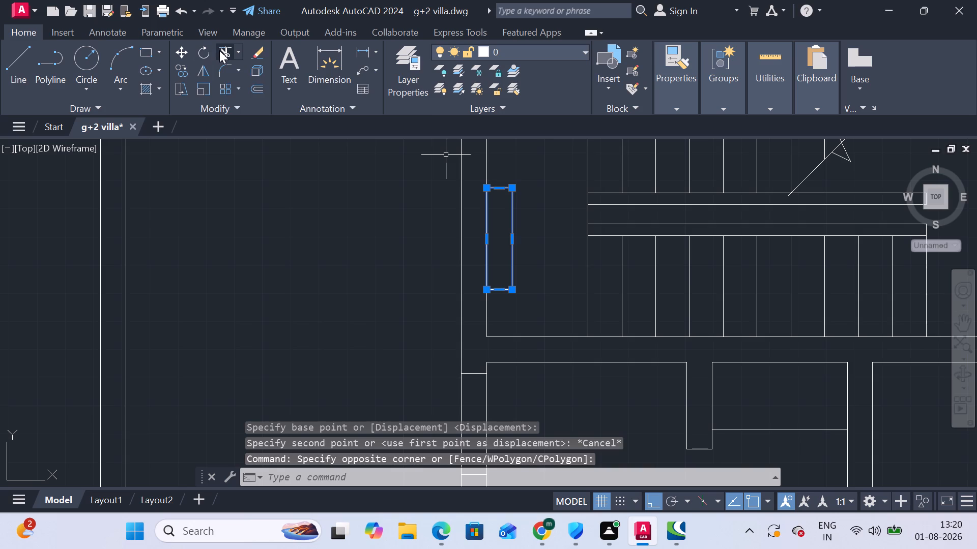
pyautogui.click(181, 54)
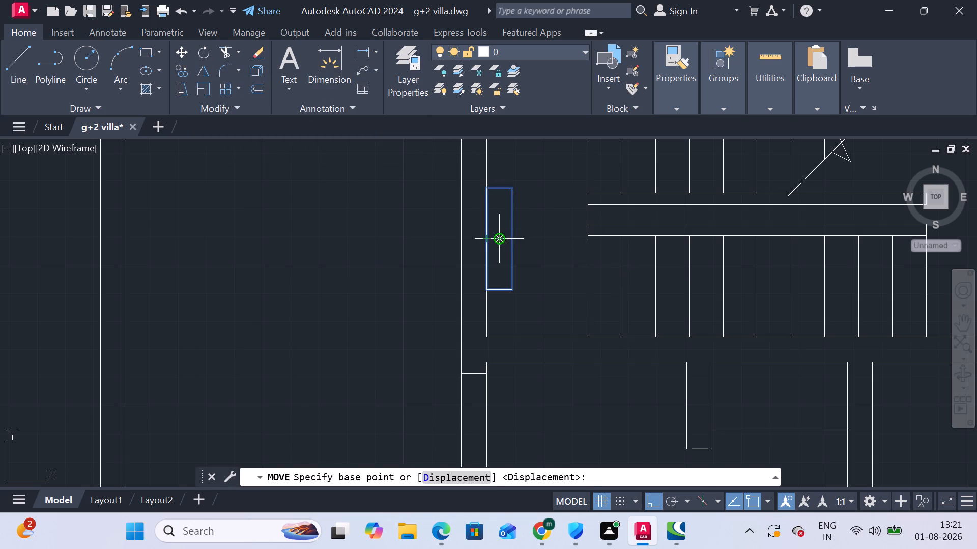
pyautogui.click(502, 241)
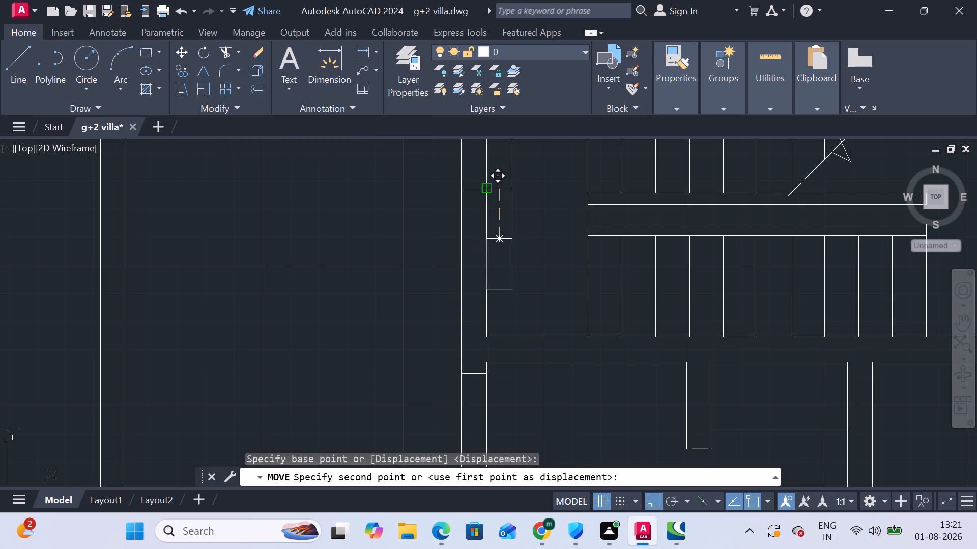
pyautogui.moveTo(485, 185); pyautogui.dragTo(511, 314, button='middle')
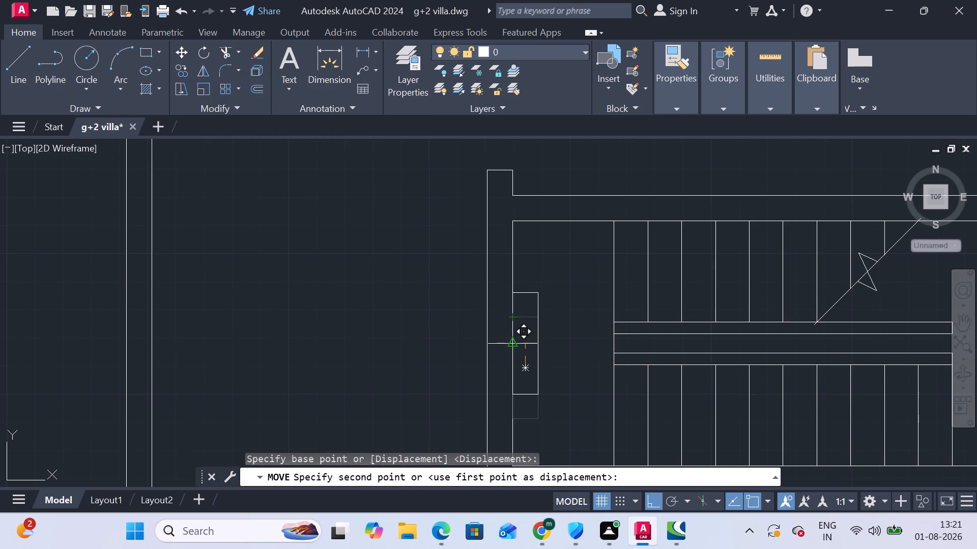
pyautogui.click(512, 341)
# Move the staircase's opening rectangle left into the outer wall's thickness, aligned with the wall's outer face.
pyautogui.click(523, 364)
pyautogui.click(533, 364)
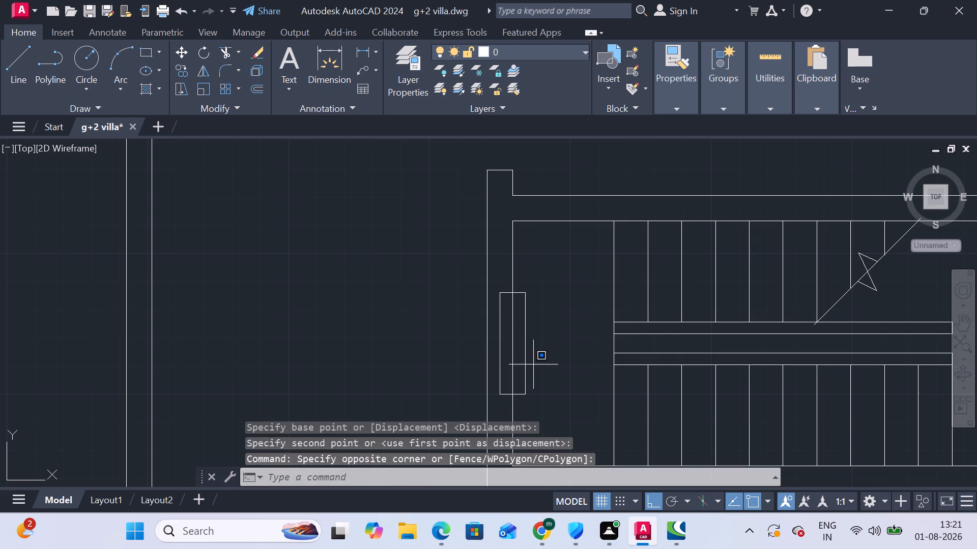
pyautogui.click(527, 361)
pyautogui.click(182, 50)
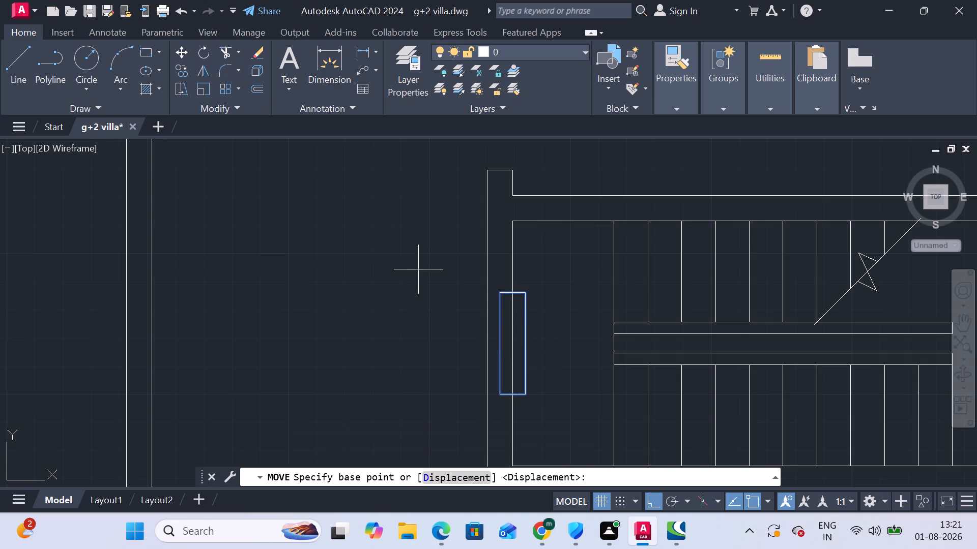
pyautogui.click(497, 292)
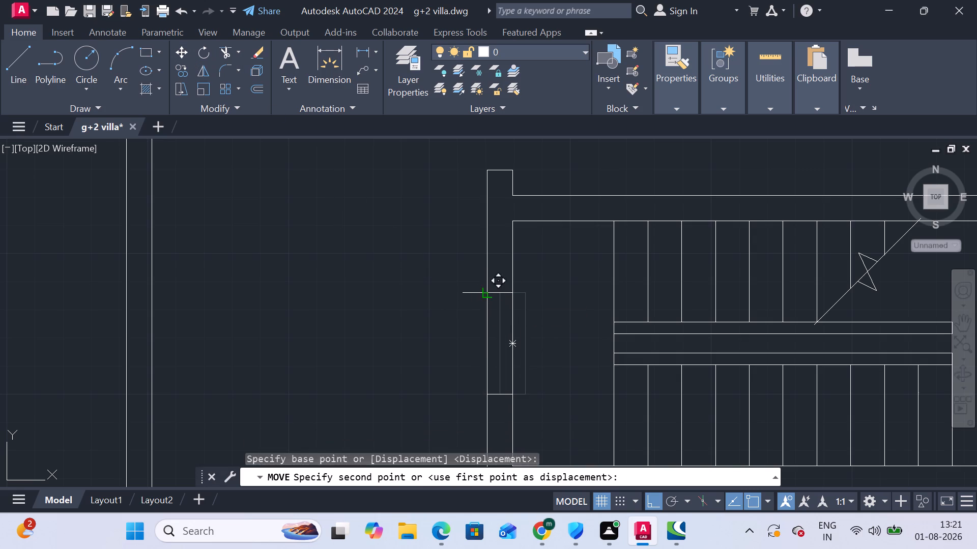
pyautogui.click(486, 293)
pyautogui.press('Escape')
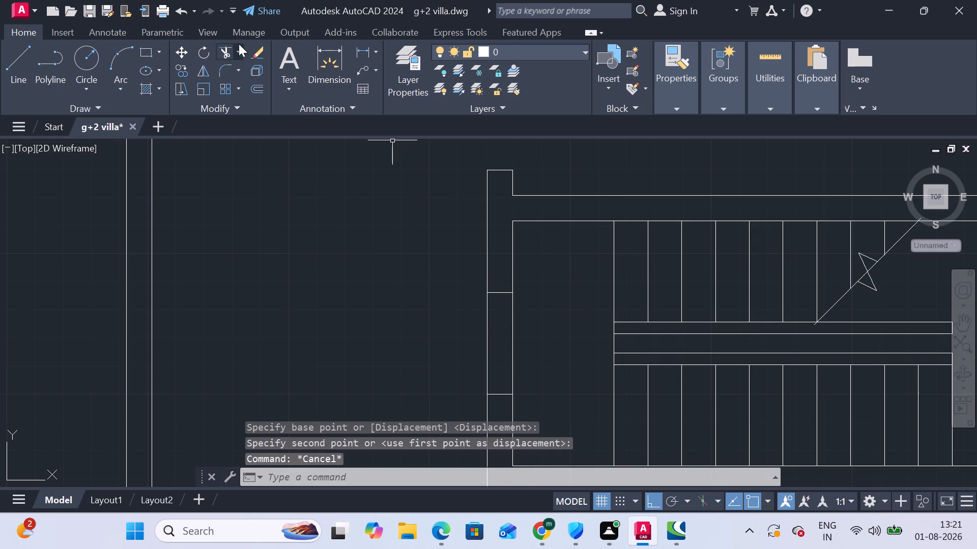
# Trim the left outer wall and rectangle lines across the opening rectangle beside the staircase to cut its opening.
pyautogui.click(226, 51)
pyautogui.click(525, 351)
pyautogui.click(497, 342)
pyautogui.click(477, 341)
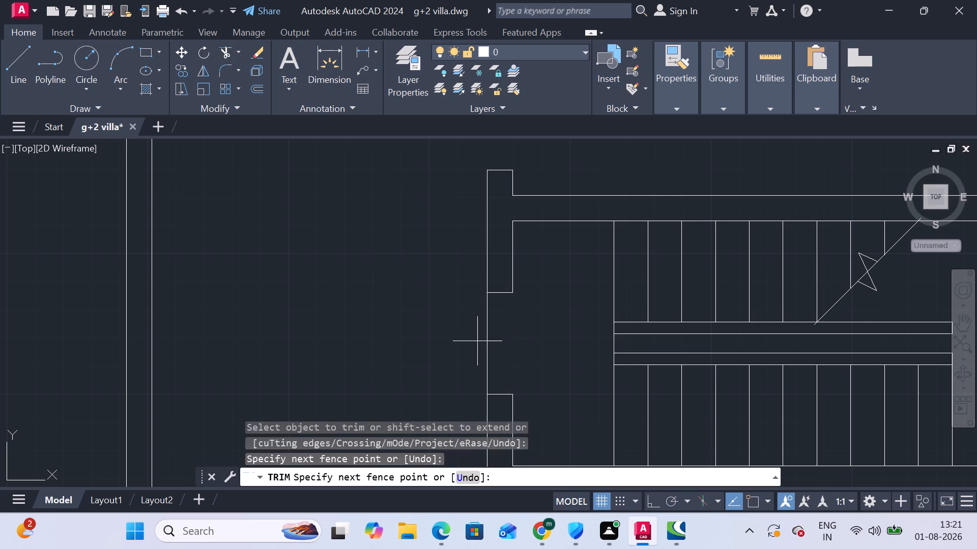
pyautogui.click(526, 340)
# Trim the left outer wall and rectangle lines across the small room's opening rectangle below the staircase to cut its opening.
pyautogui.scroll(-3, 541, 338)
pyautogui.scroll(3, 527, 390)
pyautogui.click(540, 393)
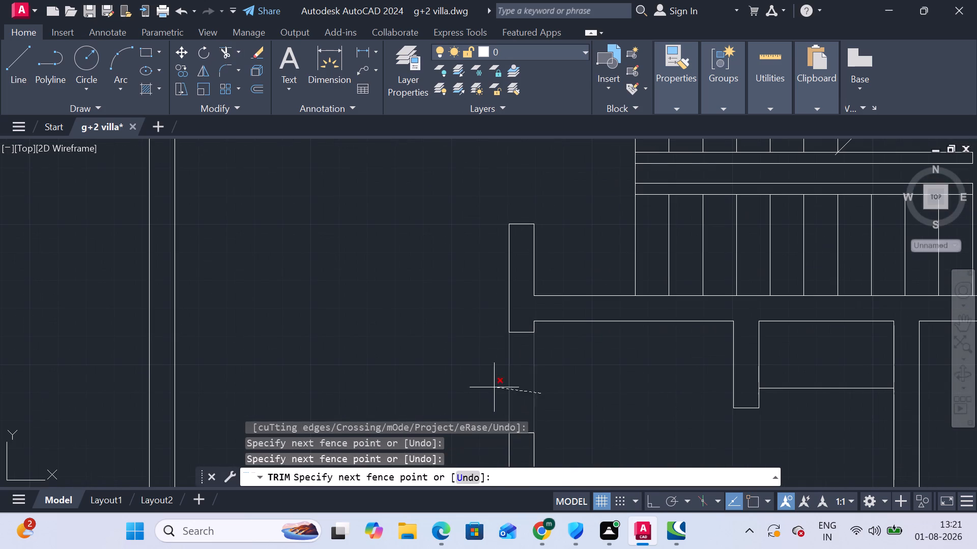
pyautogui.click(494, 387)
pyautogui.scroll(-2, 513, 387)
pyautogui.moveTo(513, 386); pyautogui.dragTo(503, 291, button='middle')
pyautogui.press('Escape')
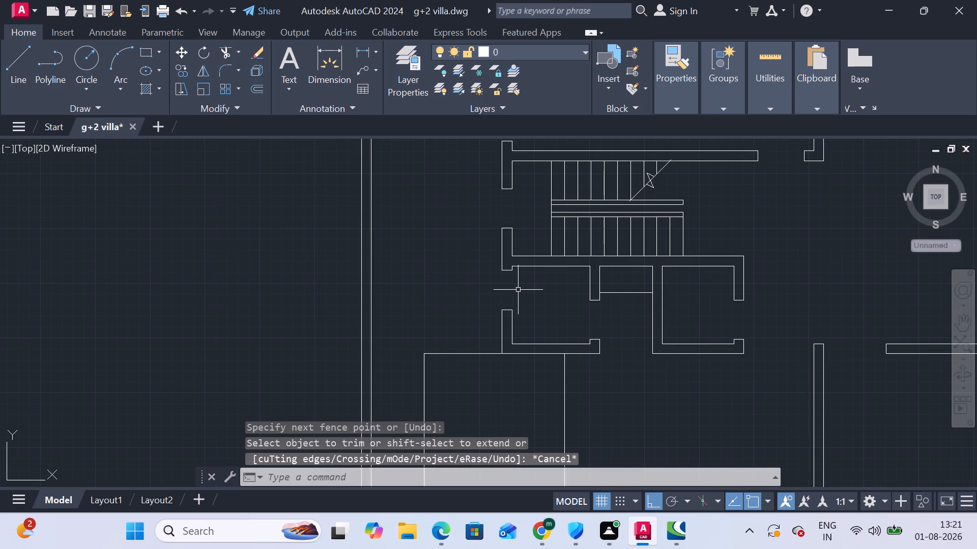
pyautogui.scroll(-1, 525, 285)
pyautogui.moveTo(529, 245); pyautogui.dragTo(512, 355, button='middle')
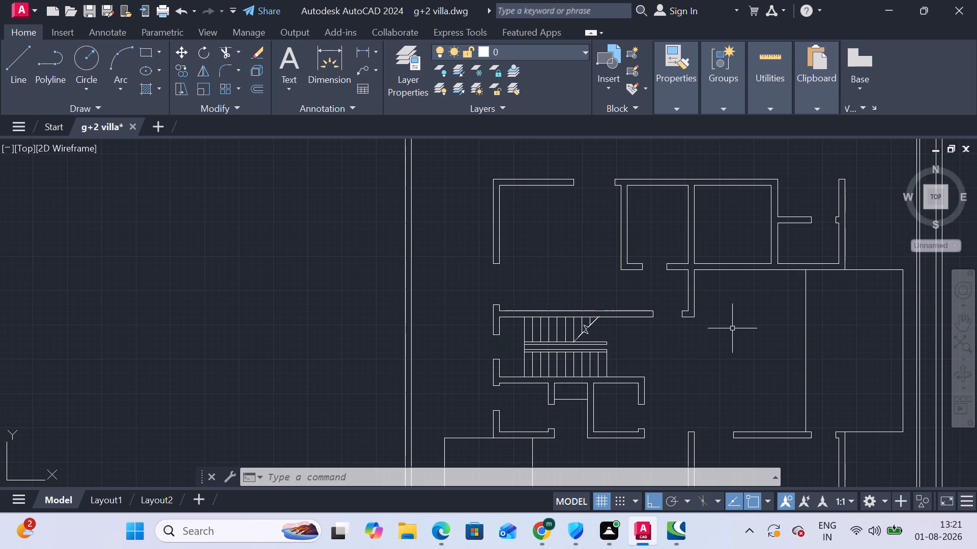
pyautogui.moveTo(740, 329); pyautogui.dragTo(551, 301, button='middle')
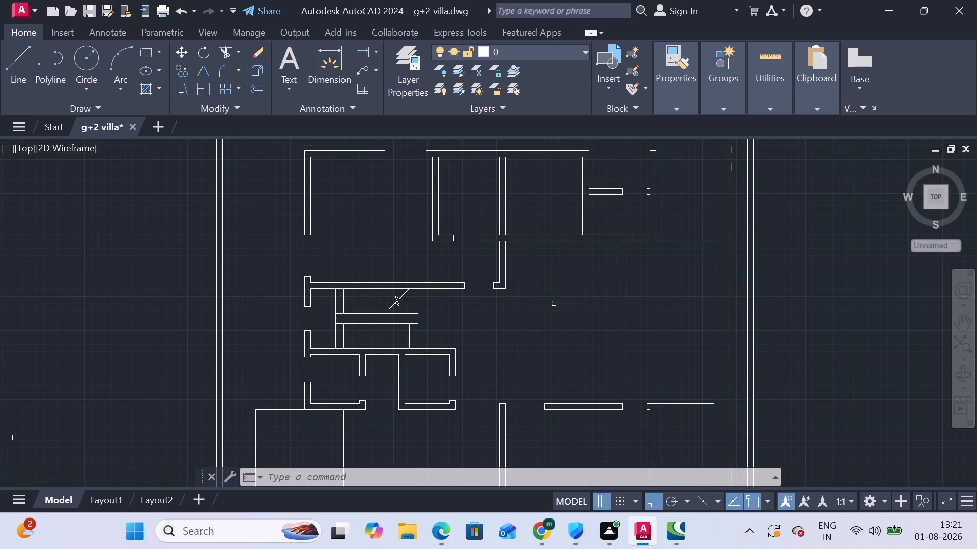
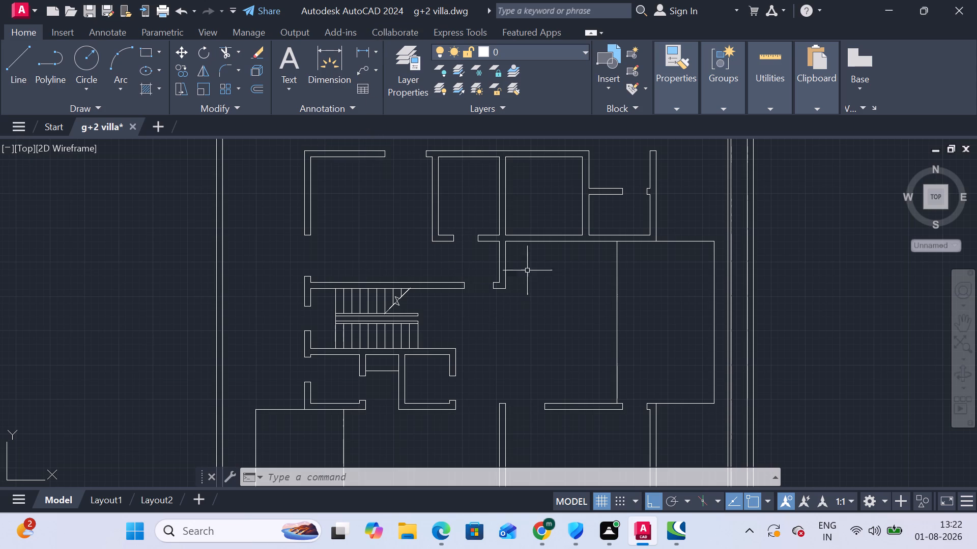
# Copy the second-shortest vertical opening rectangle by its upper right corner to the inner top right corner of the upper middle room.
pyautogui.scroll(-1, 543, 271)
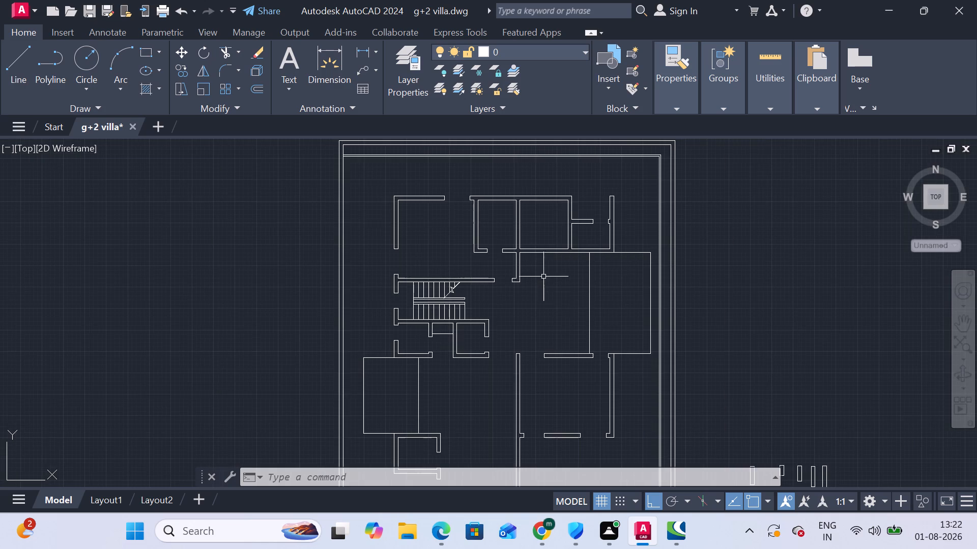
pyautogui.moveTo(569, 312); pyautogui.dragTo(392, 226, button='middle')
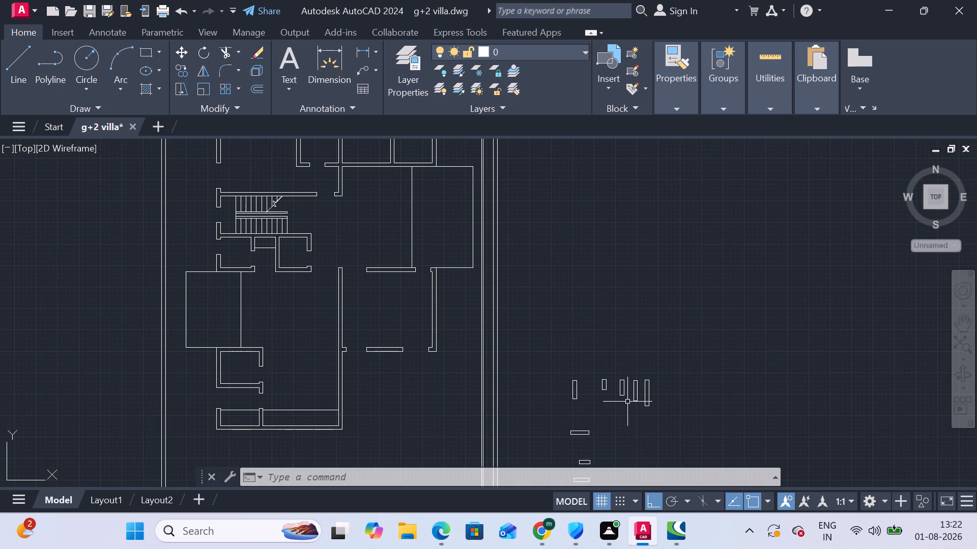
pyautogui.scroll(1, 638, 400)
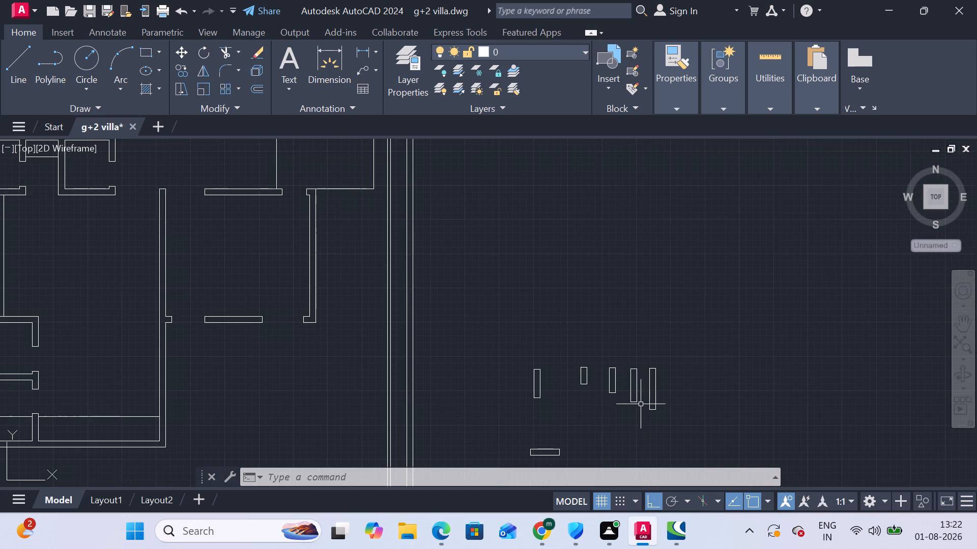
pyautogui.click(623, 394)
pyautogui.click(609, 356)
pyautogui.click(180, 72)
pyautogui.scroll(1, 631, 375)
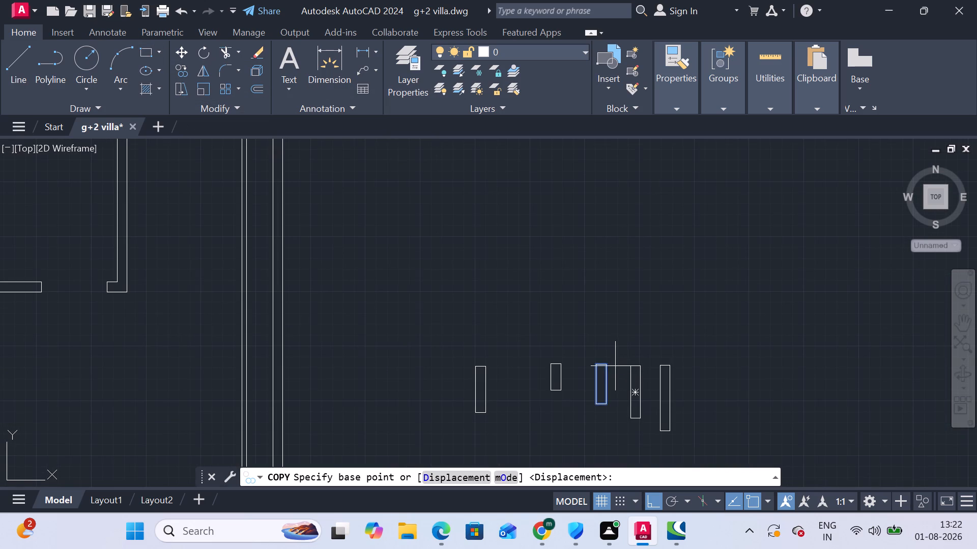
pyautogui.click(605, 364)
pyautogui.scroll(-3, 425, 238)
pyautogui.moveTo(446, 256); pyautogui.dragTo(519, 425, button='middle')
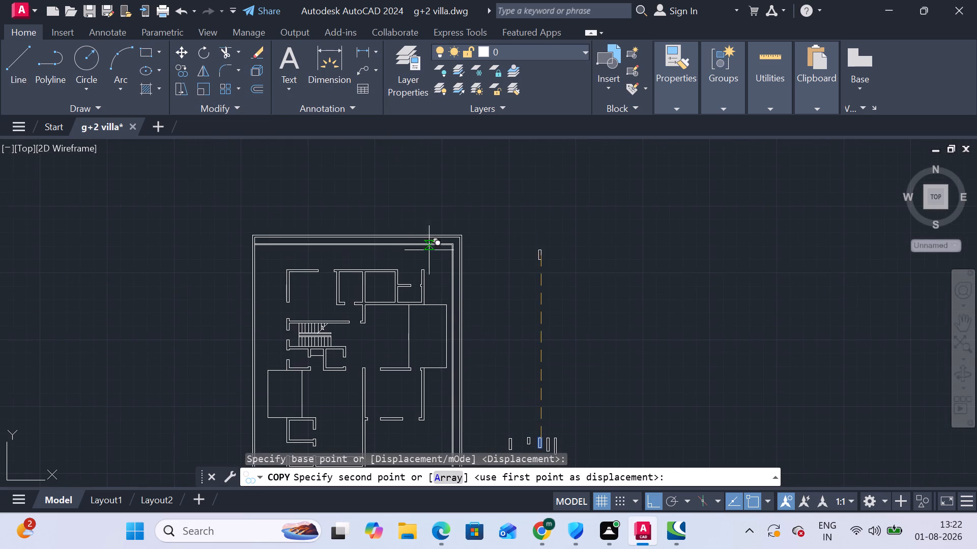
pyautogui.scroll(4, 396, 255)
pyautogui.click(382, 359)
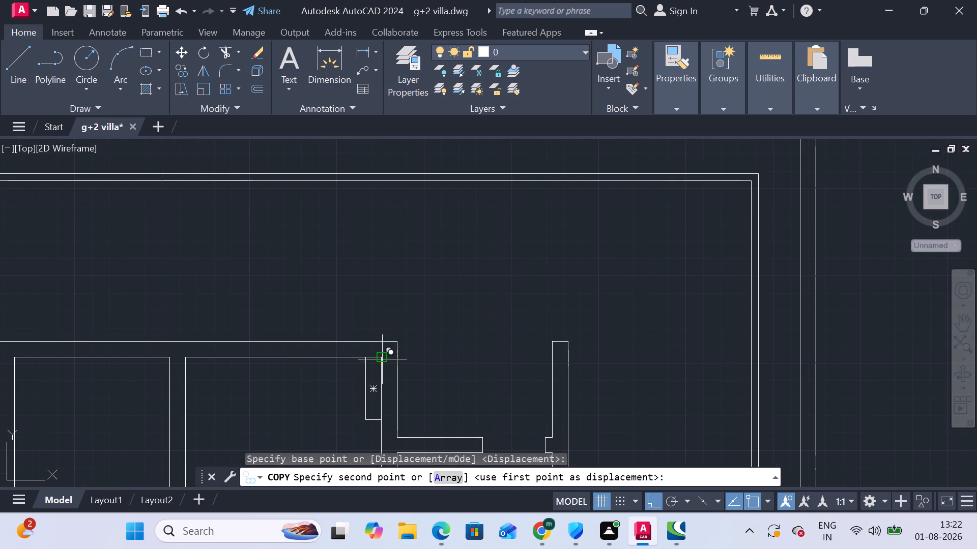
pyautogui.scroll(-2, 479, 405)
pyautogui.moveTo(477, 401); pyautogui.dragTo(536, 222, button='middle')
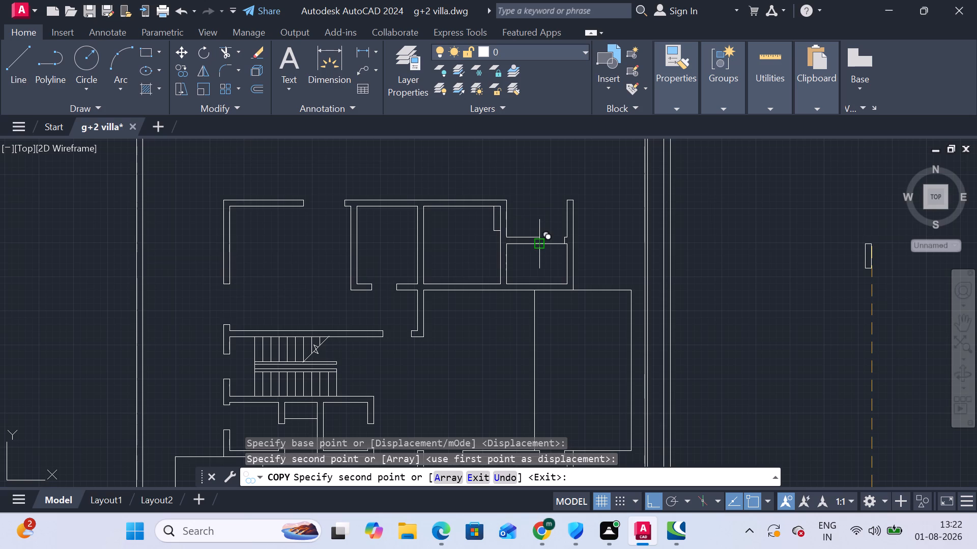
pyautogui.press('Escape')
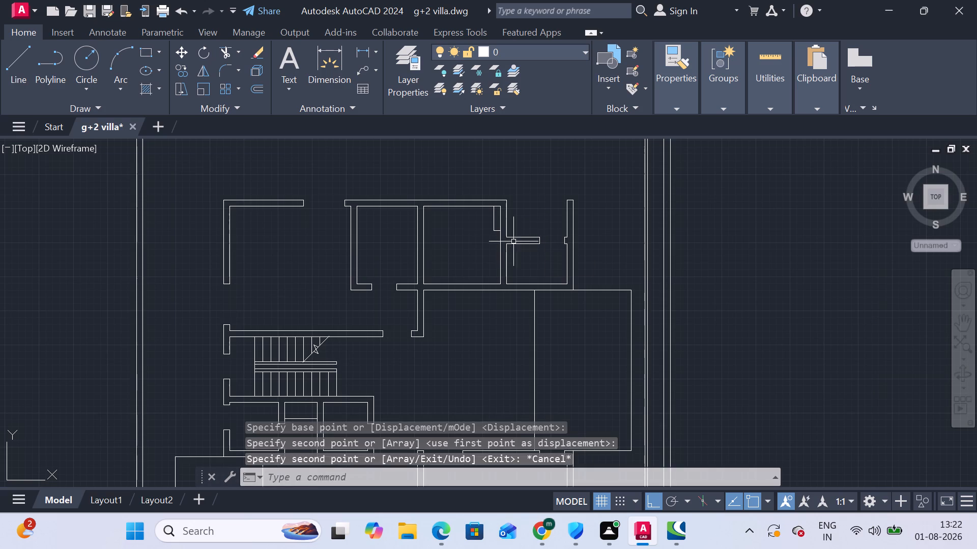
# Move the copied rectangle right into the thickness of the upper middle room's right wall, against the top wall's inner face.
pyautogui.scroll(3, 491, 235)
pyautogui.click(503, 225)
pyautogui.click(476, 196)
pyautogui.scroll(-2, 379, 175)
pyautogui.scroll(1, 385, 192)
pyautogui.moveTo(388, 195); pyautogui.dragTo(388, 213, button='middle')
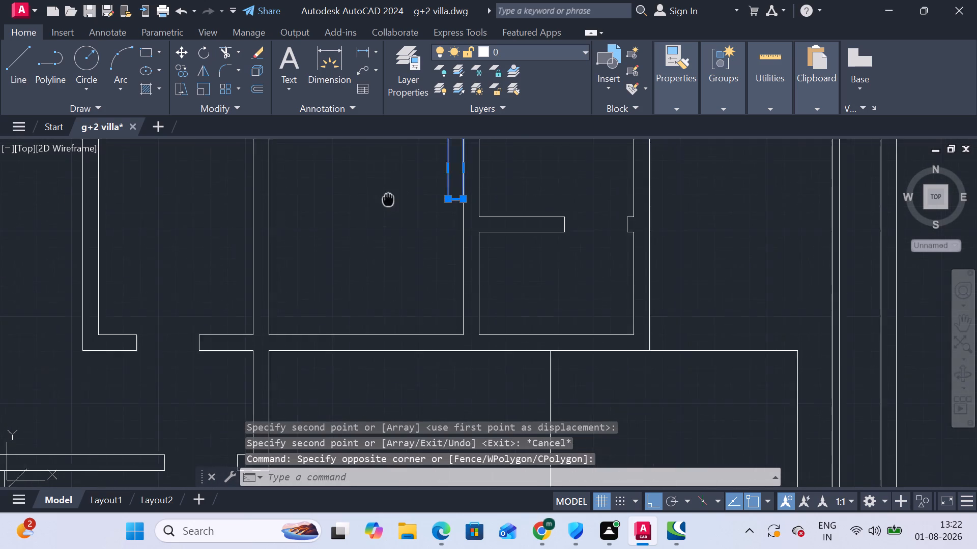
pyautogui.moveTo(388, 213); pyautogui.dragTo(390, 275, button='middle')
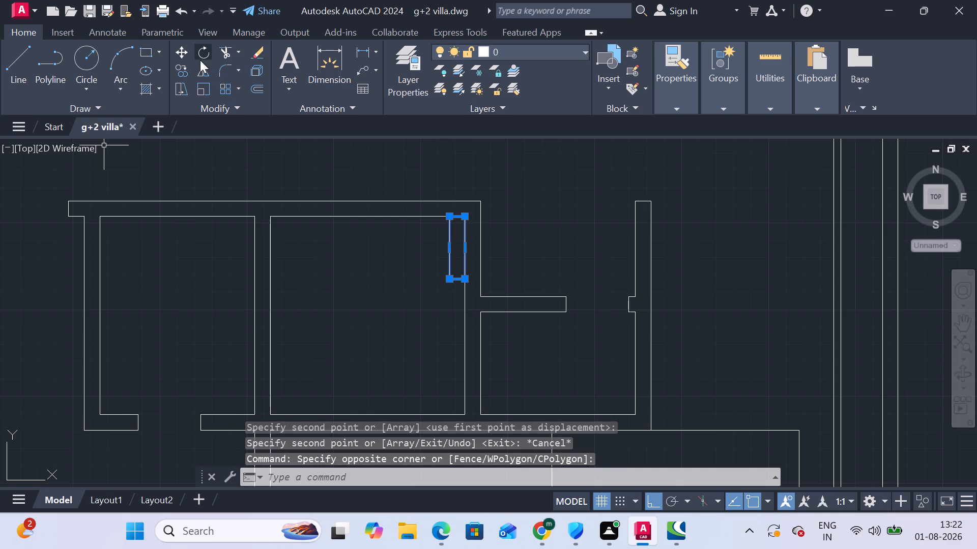
pyautogui.click(179, 54)
pyautogui.click(467, 219)
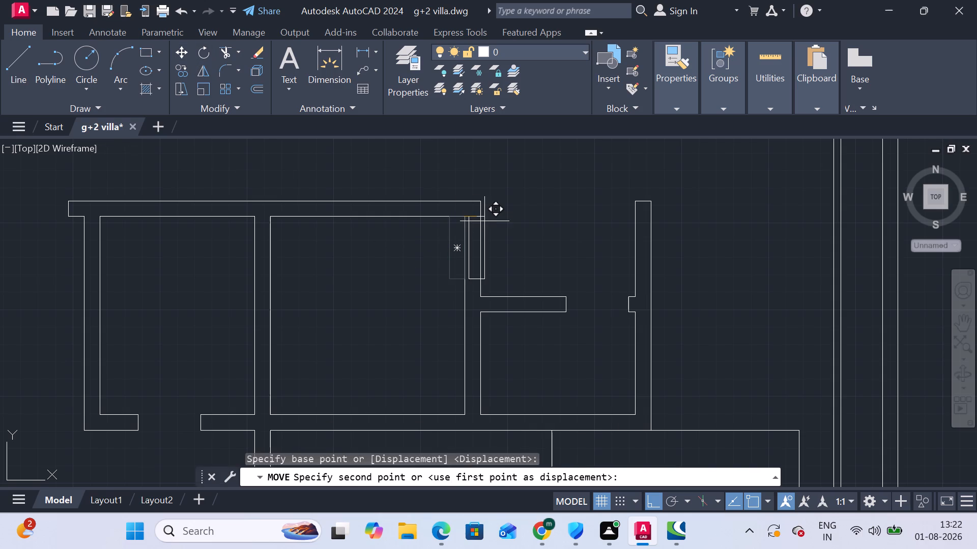
pyautogui.click(478, 217)
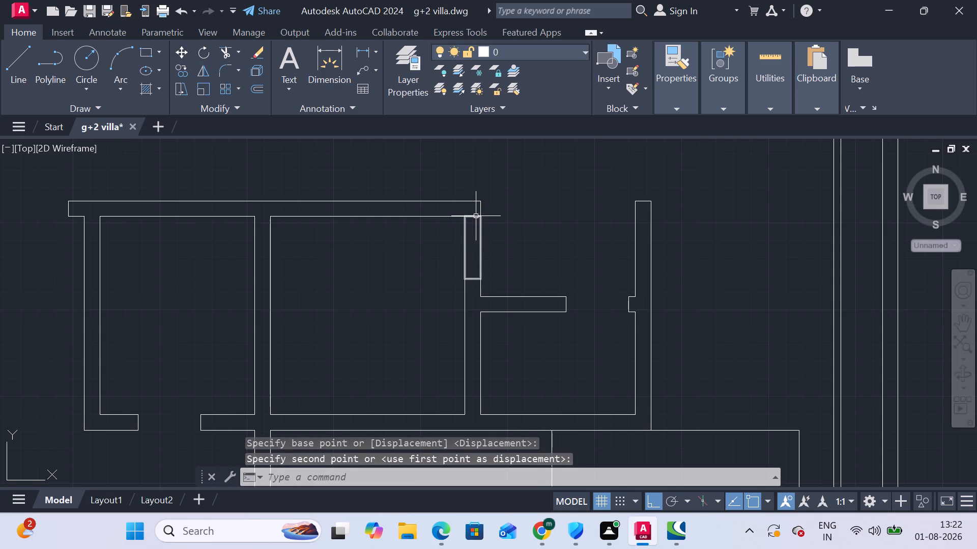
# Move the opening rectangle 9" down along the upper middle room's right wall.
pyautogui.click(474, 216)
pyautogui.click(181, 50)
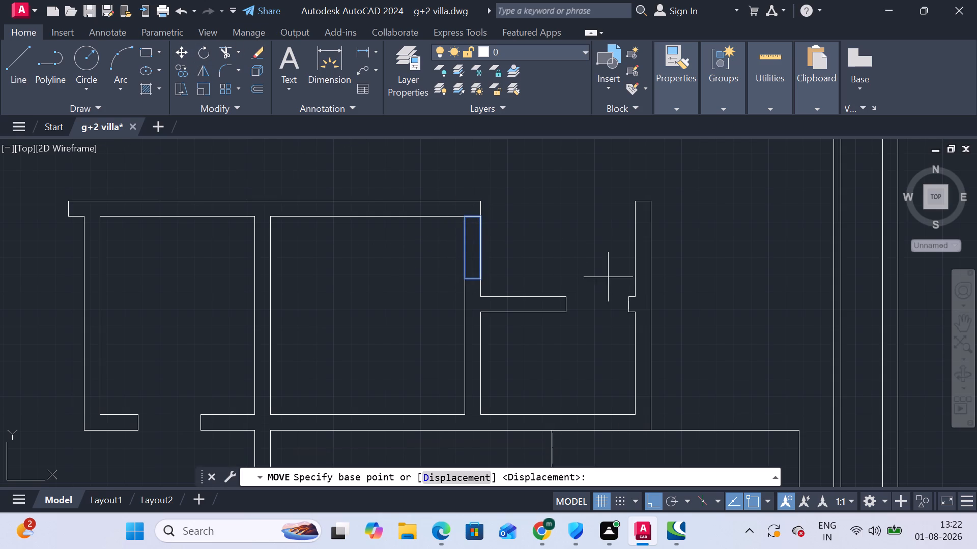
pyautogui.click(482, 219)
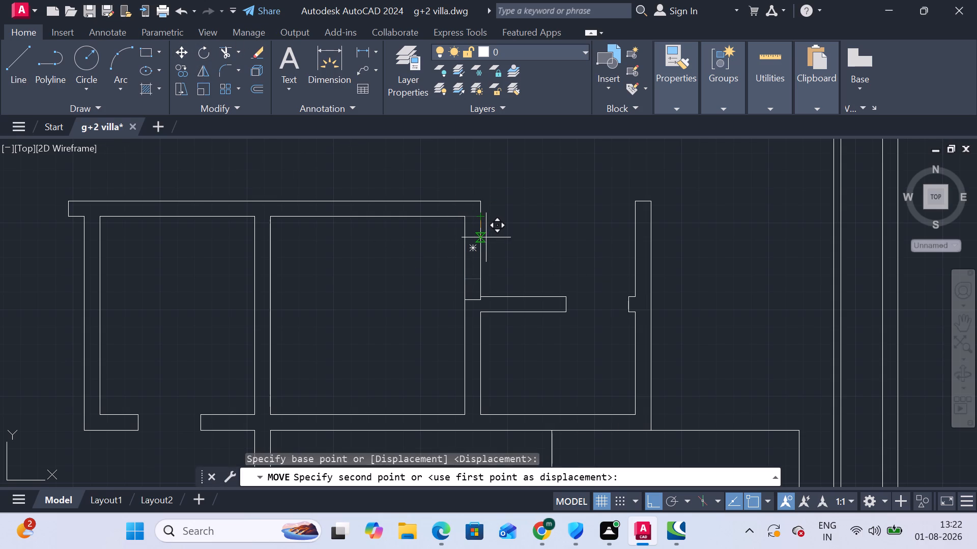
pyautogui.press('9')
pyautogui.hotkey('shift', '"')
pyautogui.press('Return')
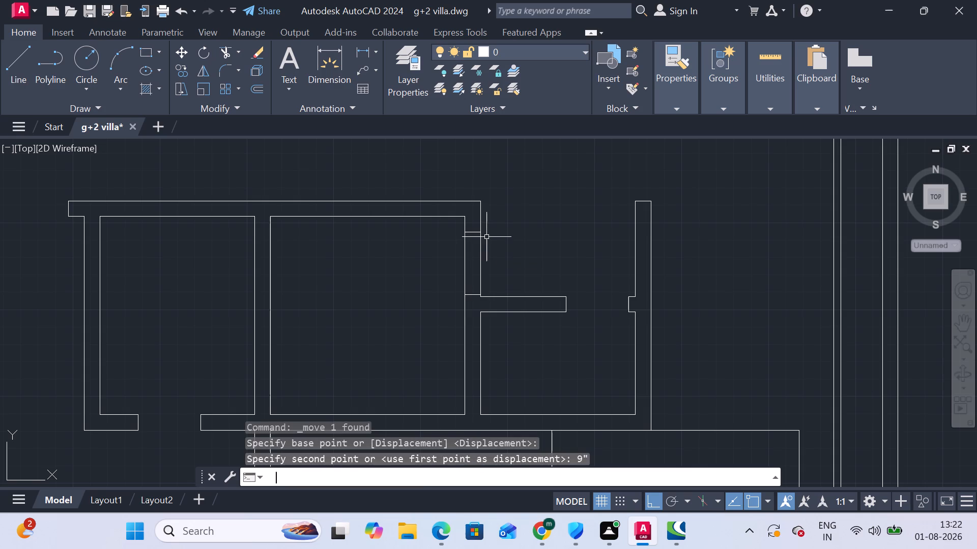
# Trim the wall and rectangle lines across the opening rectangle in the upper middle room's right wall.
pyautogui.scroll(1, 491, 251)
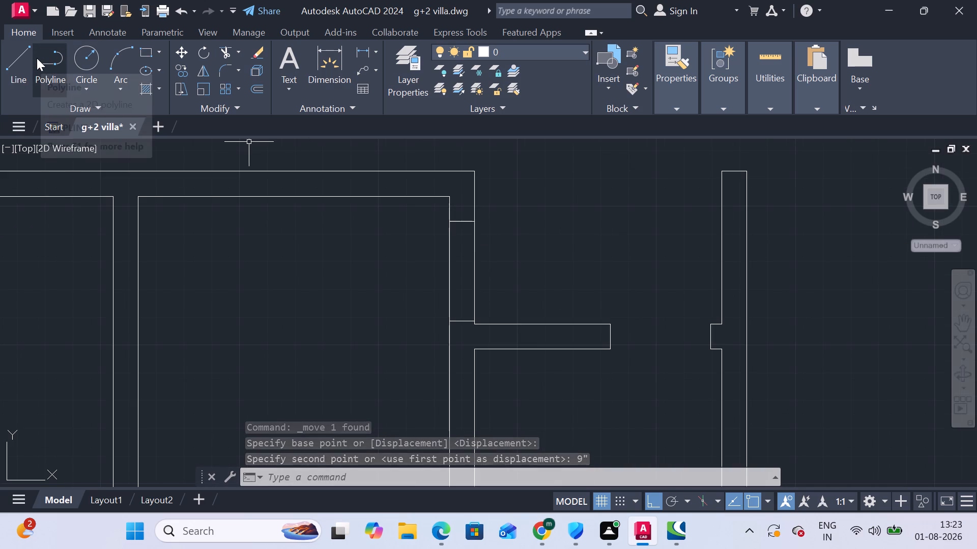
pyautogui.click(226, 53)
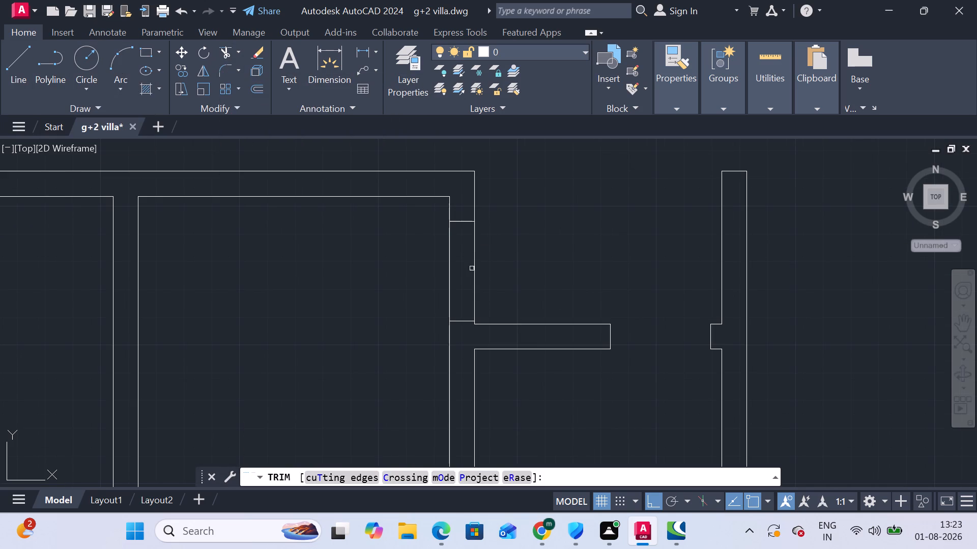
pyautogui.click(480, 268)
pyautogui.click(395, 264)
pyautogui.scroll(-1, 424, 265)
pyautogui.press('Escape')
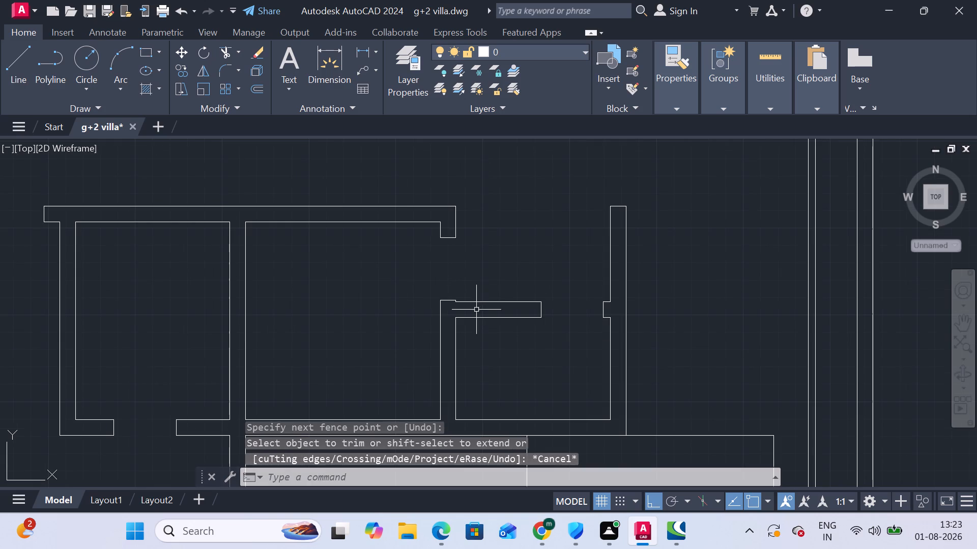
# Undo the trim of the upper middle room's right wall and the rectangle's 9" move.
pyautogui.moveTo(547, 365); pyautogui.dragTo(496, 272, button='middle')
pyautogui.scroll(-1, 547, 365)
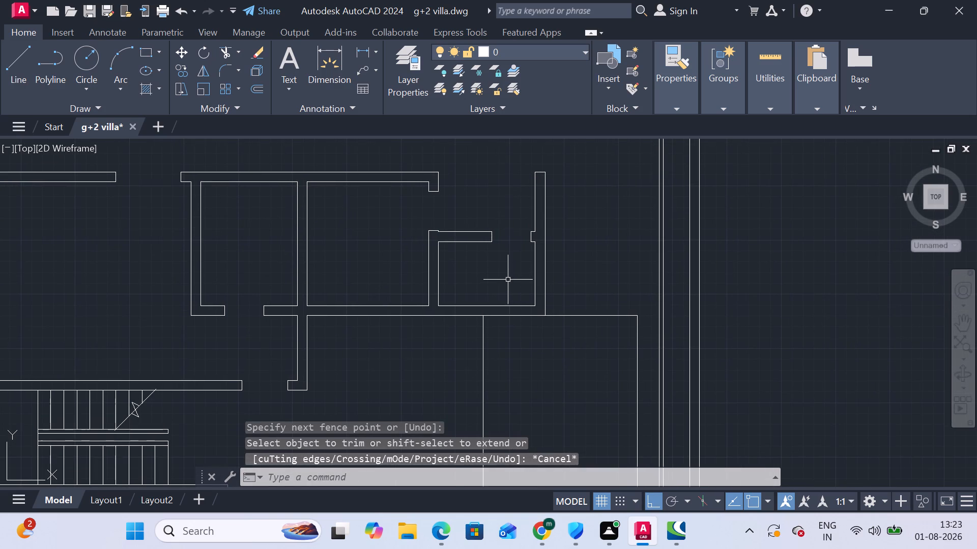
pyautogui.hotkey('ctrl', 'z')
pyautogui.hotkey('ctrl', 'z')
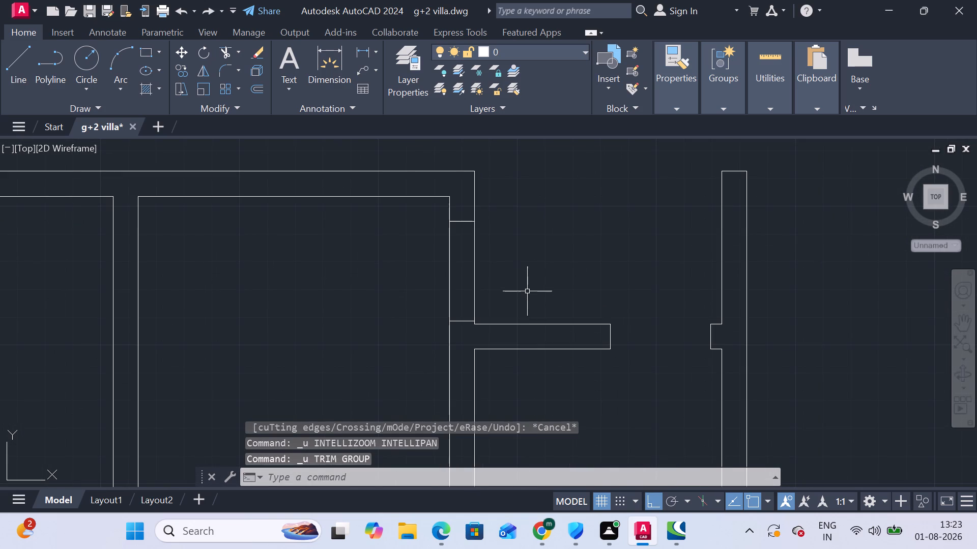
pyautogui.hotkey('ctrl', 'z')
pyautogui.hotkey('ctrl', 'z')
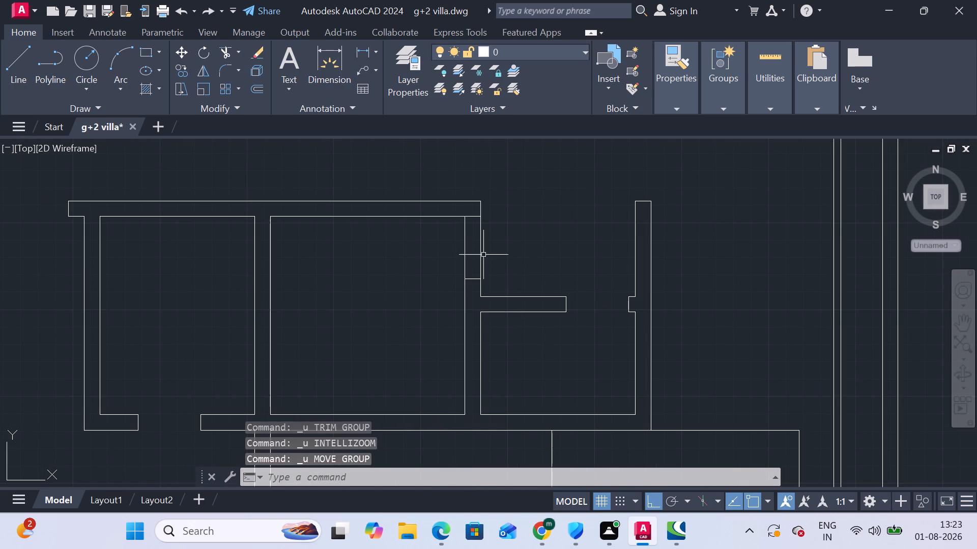
# Move the opening rectangle 4" down from the top wall's inner face along the upper middle room's right wall.
pyautogui.scroll(2, 477, 232)
pyautogui.moveTo(466, 194); pyautogui.dragTo(464, 187)
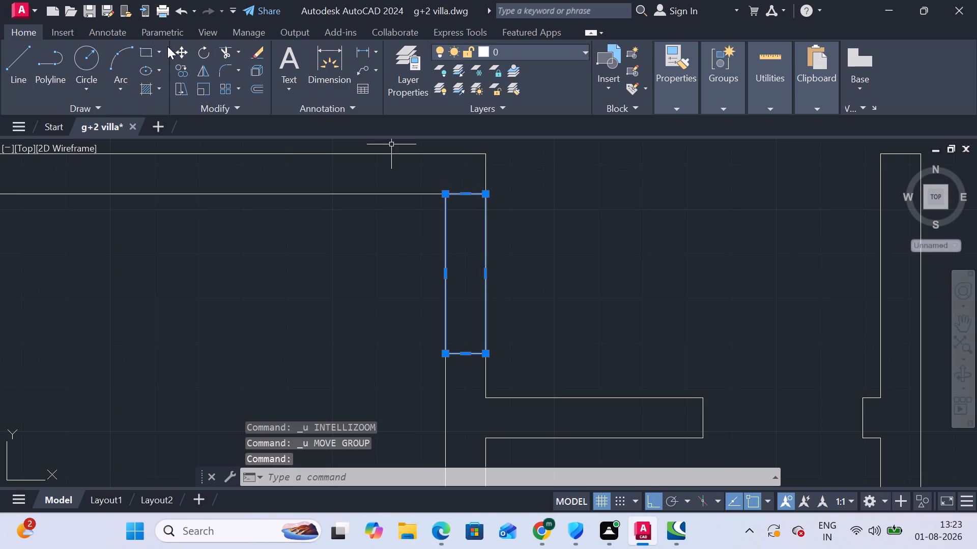
pyautogui.click(182, 46)
pyautogui.click(485, 196)
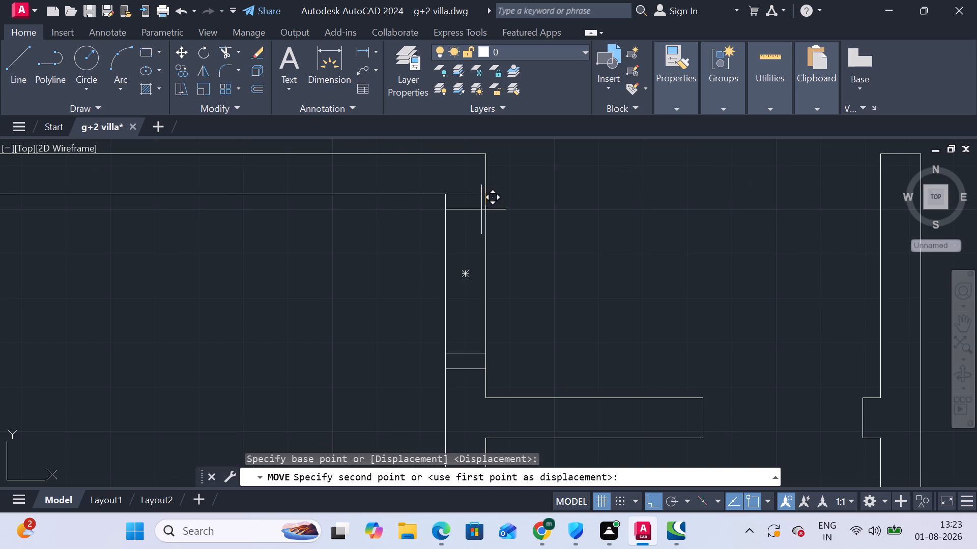
pyautogui.press('3')
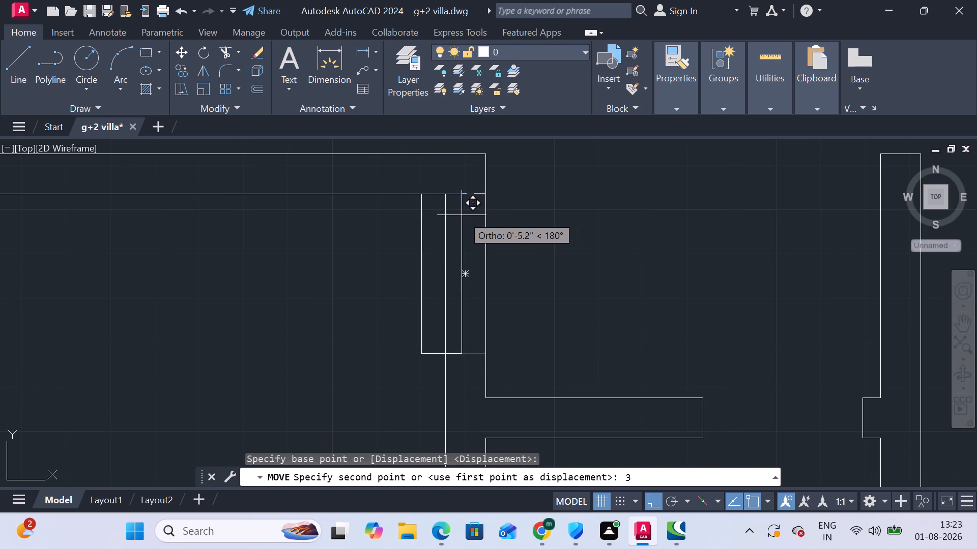
pyautogui.press('BackSpace')
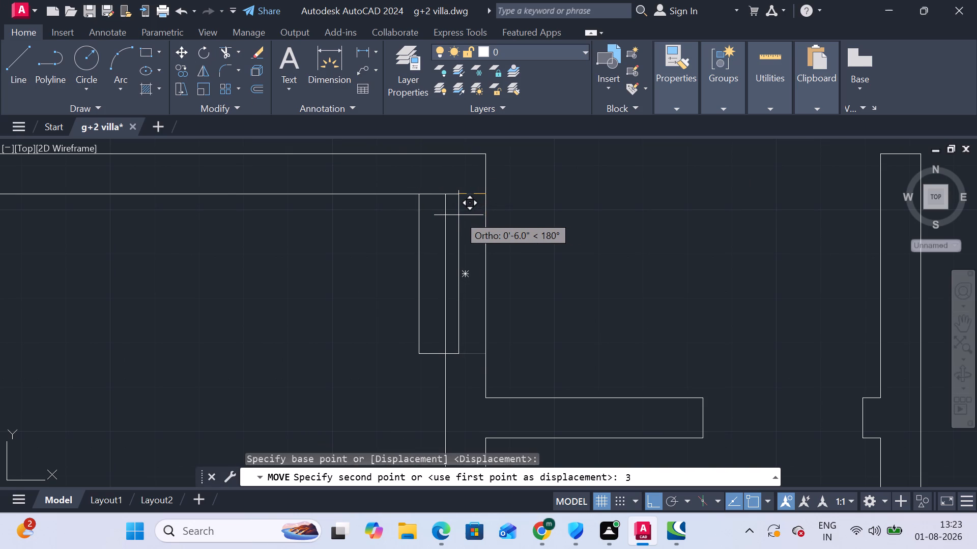
pyautogui.press('4')
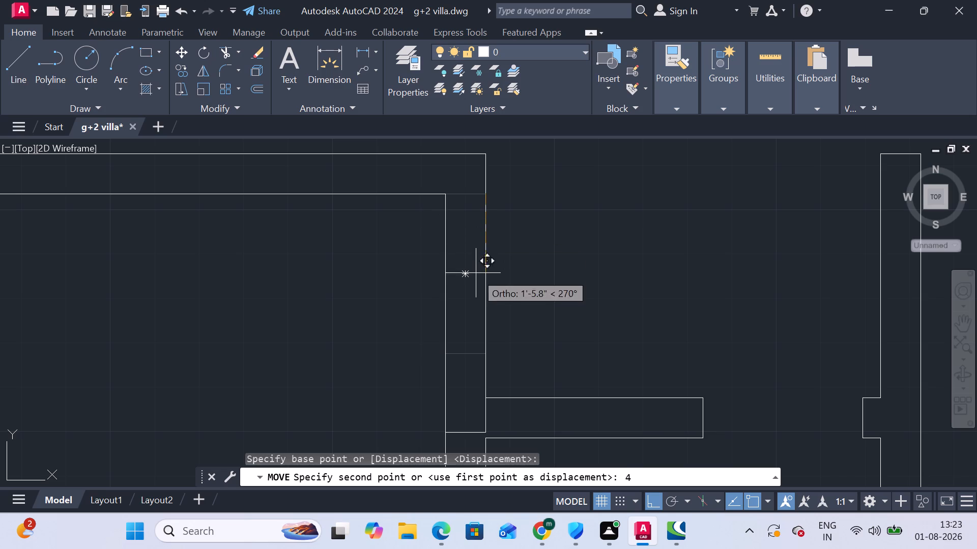
pyautogui.hotkey('shift', '"')
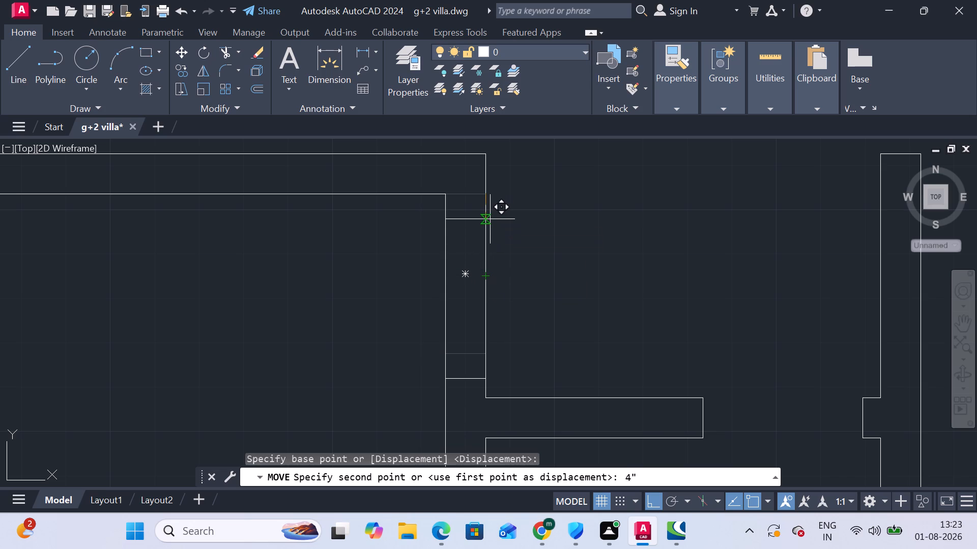
pyautogui.press('Return')
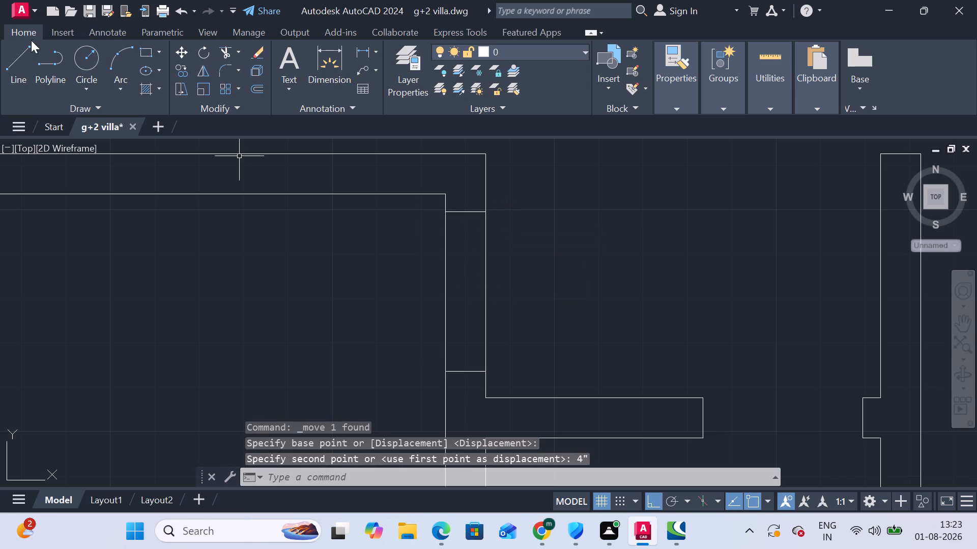
# Trim the wall and rectangle lines across the opening rectangle to cut the opening in the upper middle room's right wall.
pyautogui.click(221, 50)
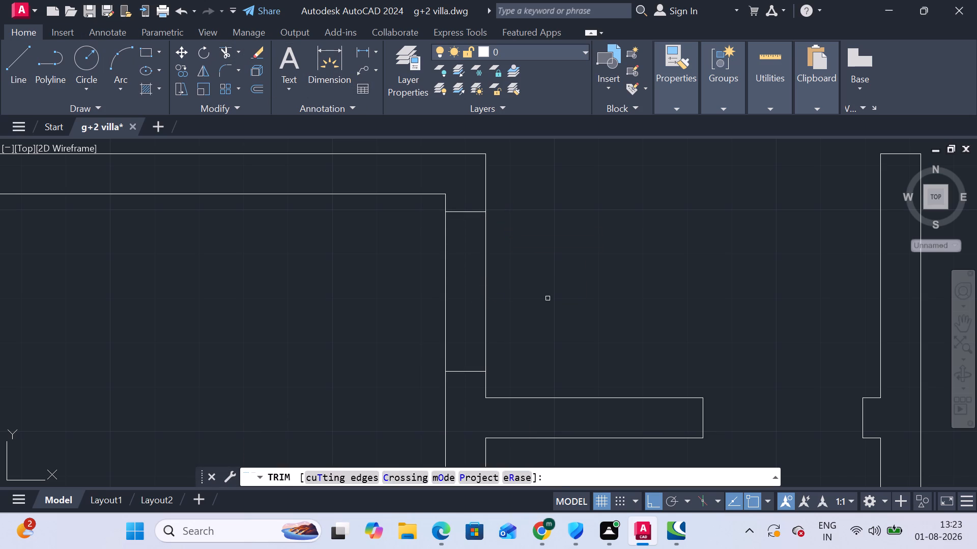
pyautogui.click(548, 298)
pyautogui.click(360, 272)
pyautogui.scroll(-3, 395, 274)
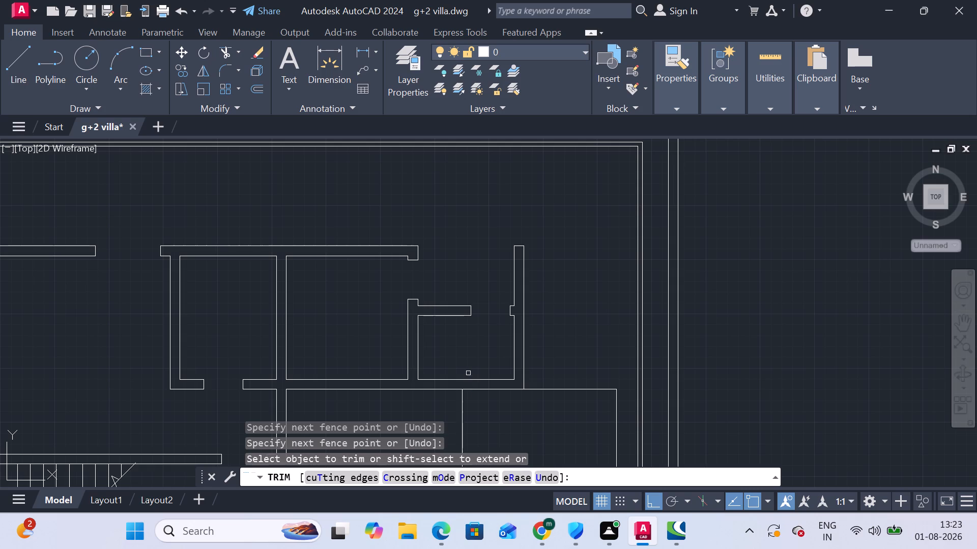
pyautogui.press('Escape')
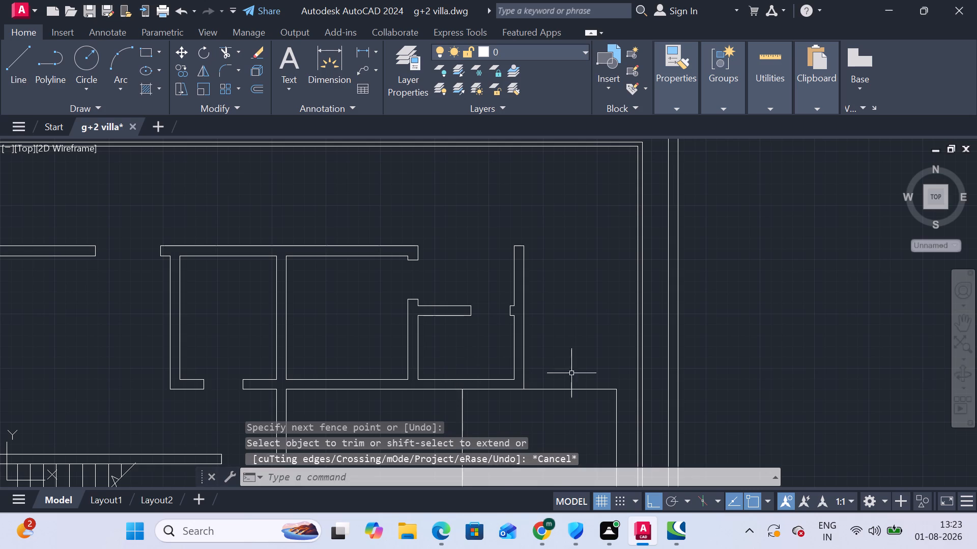
# Copy the second-longest horizontal opening rectangle to the inner top-left corner of the upper middle room.
pyautogui.scroll(-3, 572, 359)
pyautogui.moveTo(689, 420); pyautogui.dragTo(587, 232, button='middle')
pyautogui.scroll(2, 565, 335)
pyautogui.moveTo(560, 377); pyautogui.dragTo(554, 316, button='middle')
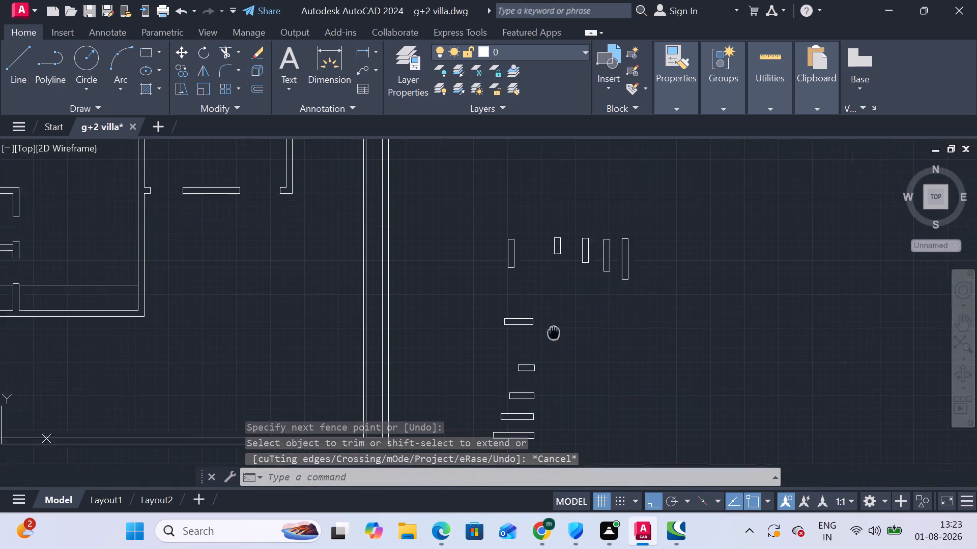
pyautogui.moveTo(554, 316); pyautogui.dragTo(553, 299, button='middle')
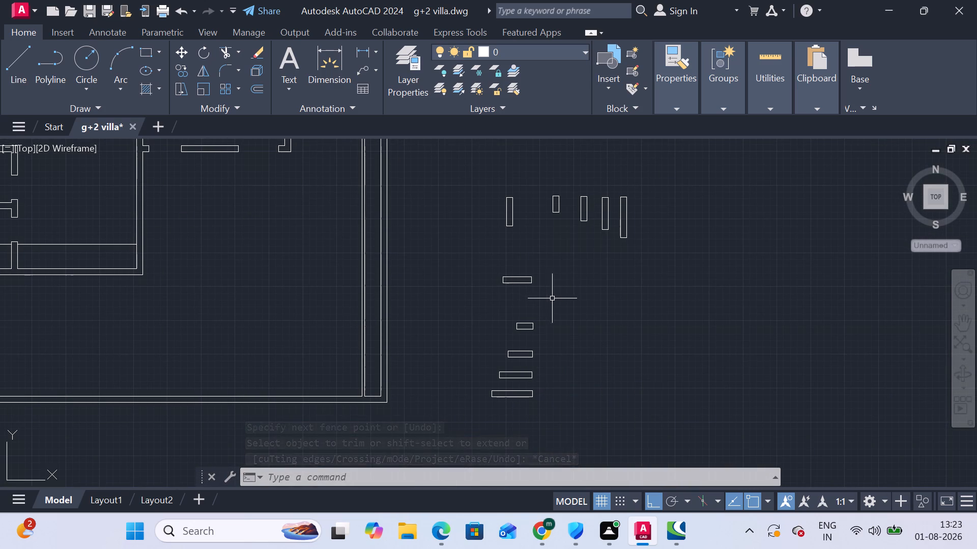
pyautogui.click(547, 380)
pyautogui.click(506, 373)
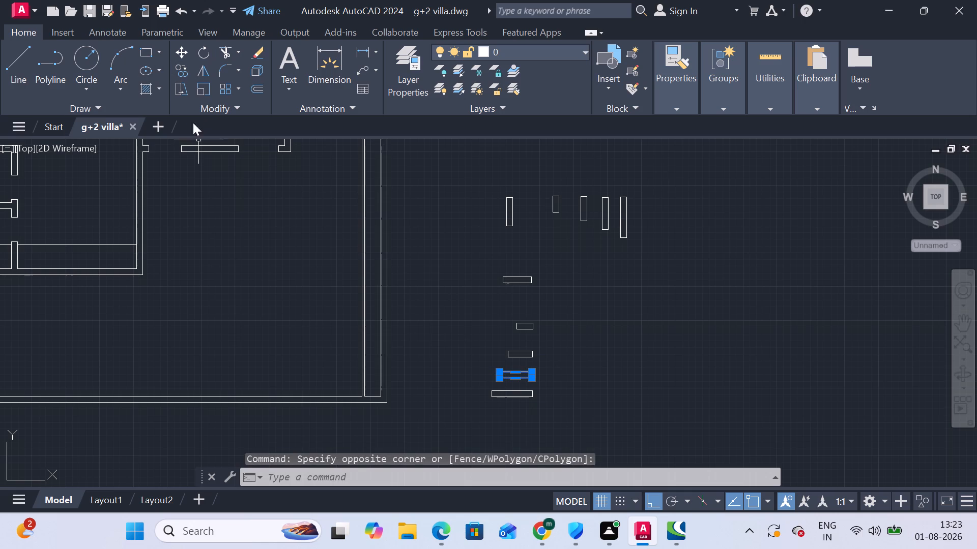
pyautogui.click(185, 73)
pyautogui.scroll(1, 513, 375)
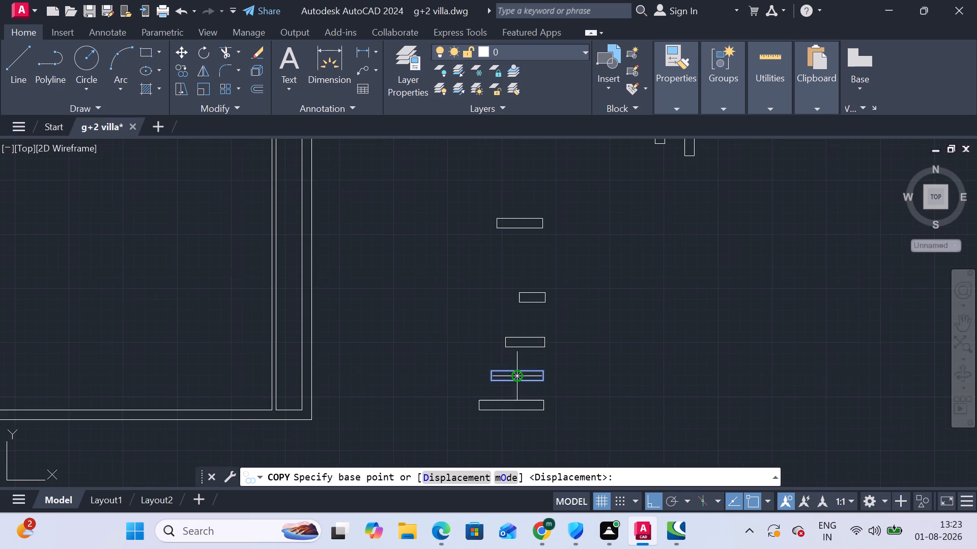
pyautogui.click(487, 373)
pyautogui.scroll(-3, 292, 198)
pyautogui.moveTo(293, 197); pyautogui.dragTo(356, 340, button='middle')
pyautogui.scroll(1, 295, 190)
pyautogui.moveTo(305, 210); pyautogui.dragTo(333, 325, button='middle')
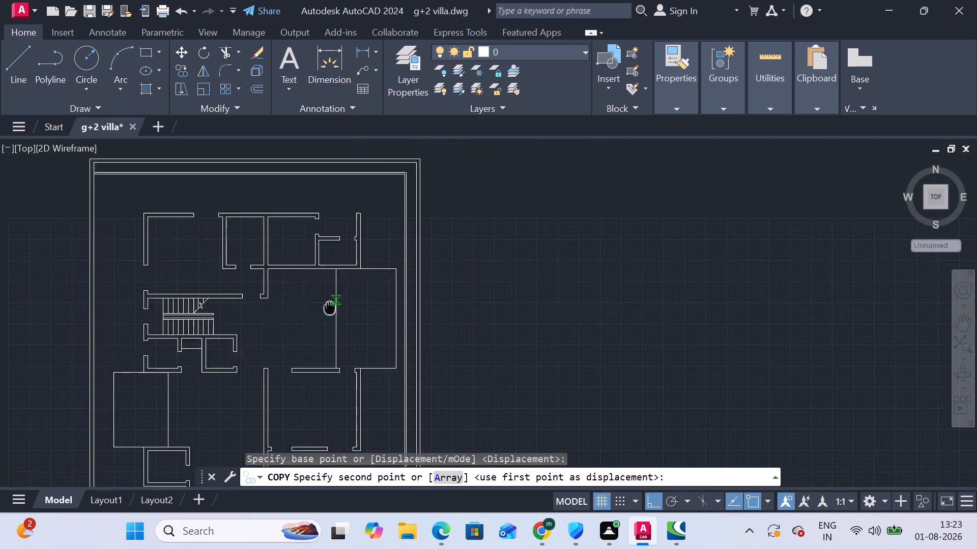
pyautogui.moveTo(333, 325); pyautogui.dragTo(334, 327, button='middle')
pyautogui.scroll(4, 292, 230)
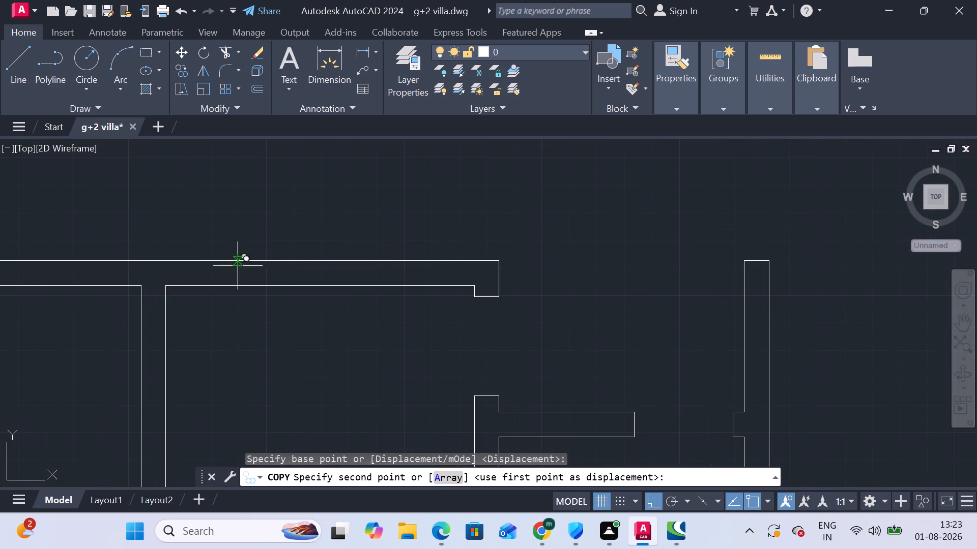
pyautogui.click(164, 286)
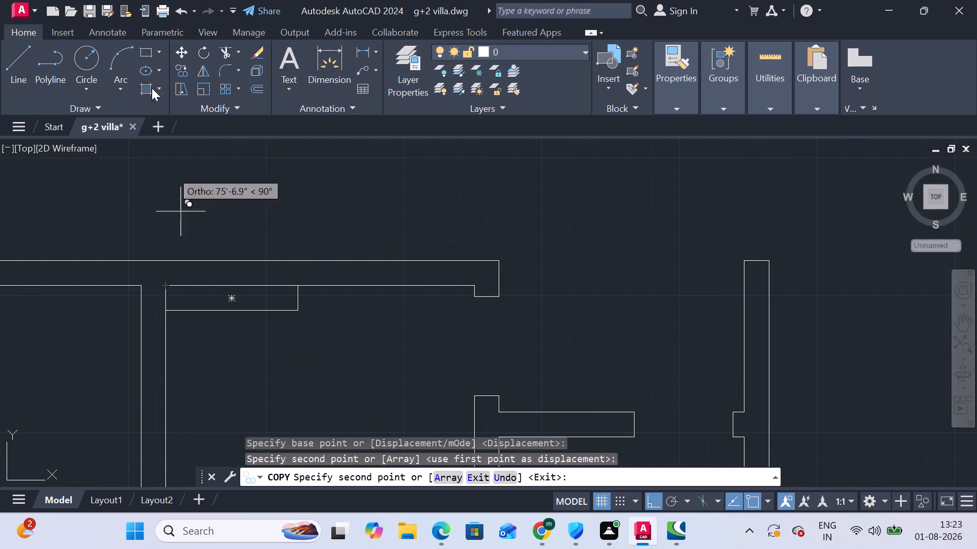
pyautogui.press('Escape')
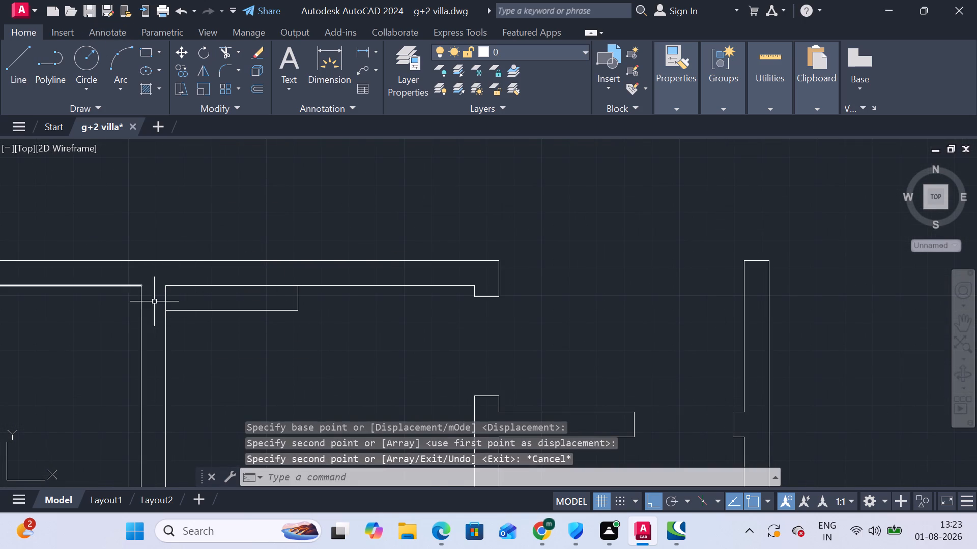
# Move the copied rectangle up into the thickness of the upper middle room's top wall.
pyautogui.click(181, 308)
pyautogui.click(184, 308)
pyautogui.click(186, 318)
pyautogui.moveTo(190, 312); pyautogui.dragTo(189, 301)
pyautogui.moveTo(189, 300); pyautogui.dragTo(189, 309)
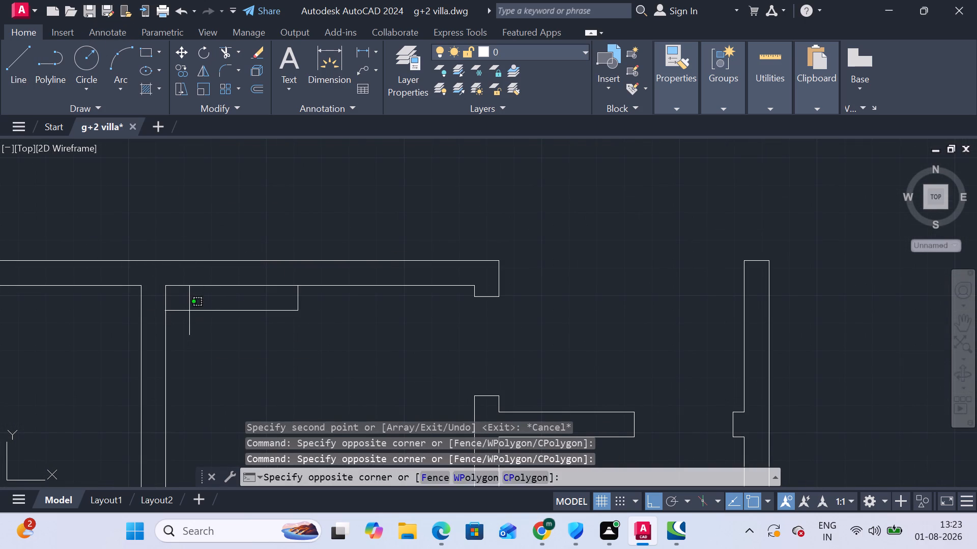
pyautogui.click(189, 315)
pyautogui.click(183, 52)
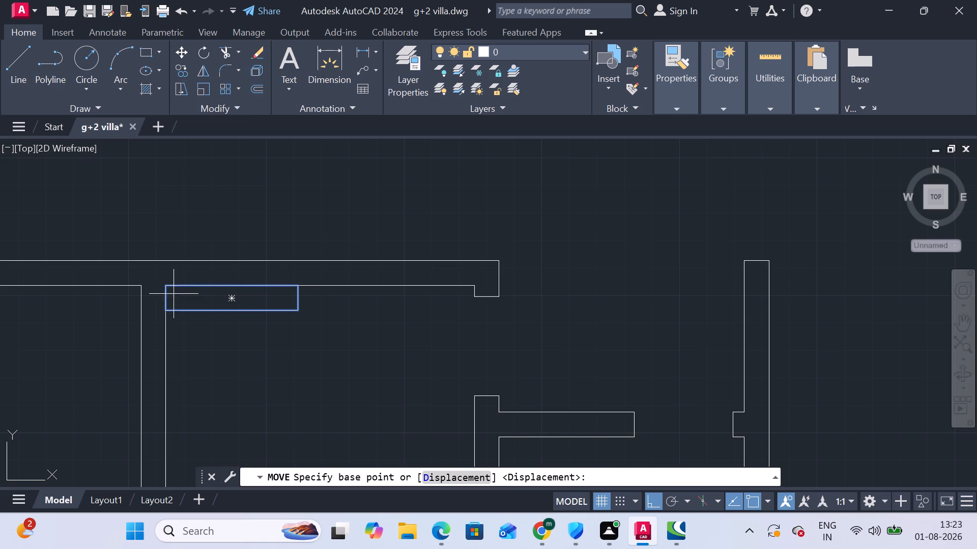
pyautogui.click(165, 288)
pyautogui.click(167, 260)
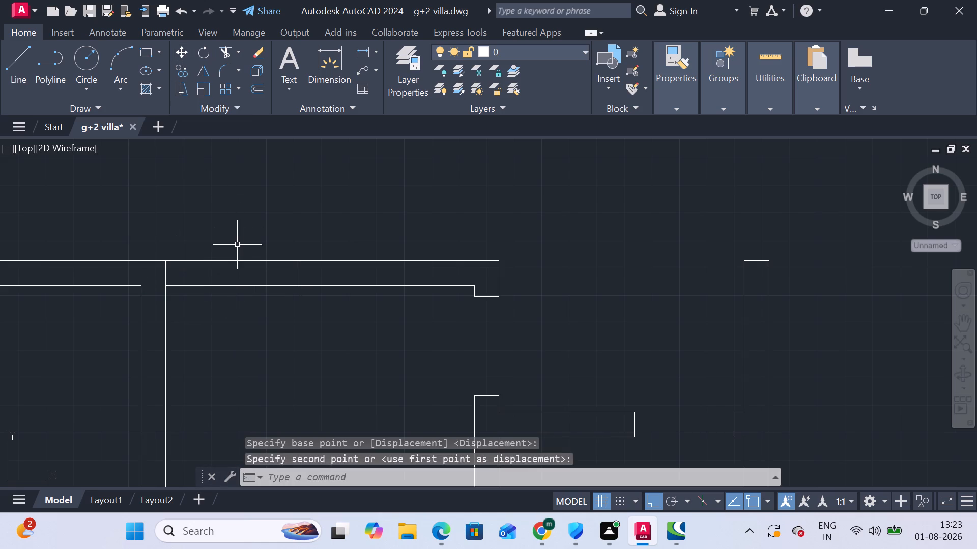
pyautogui.press('Escape')
# Move the opening rectangle 3' to the right along the upper middle room's top wall.
pyautogui.click(302, 268)
pyautogui.click(284, 268)
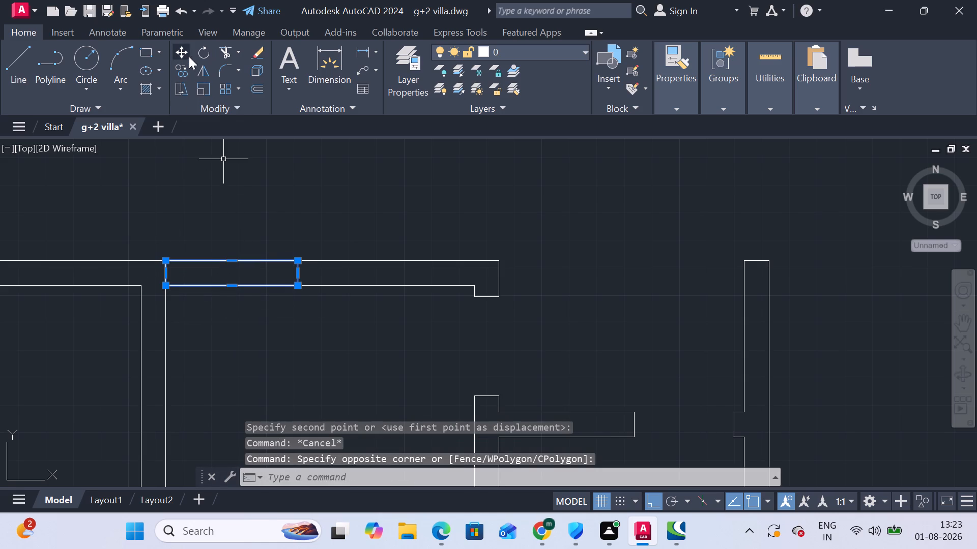
pyautogui.click(178, 51)
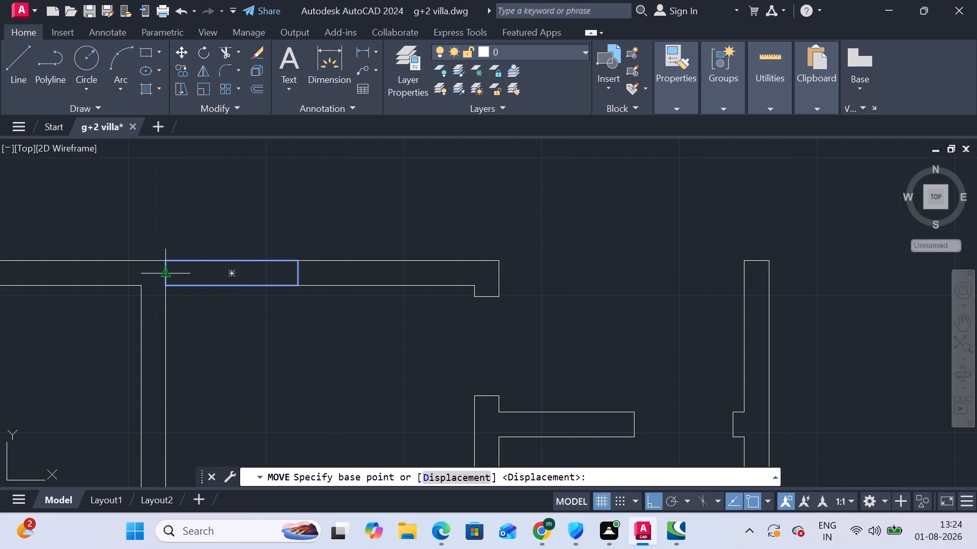
pyautogui.click(165, 272)
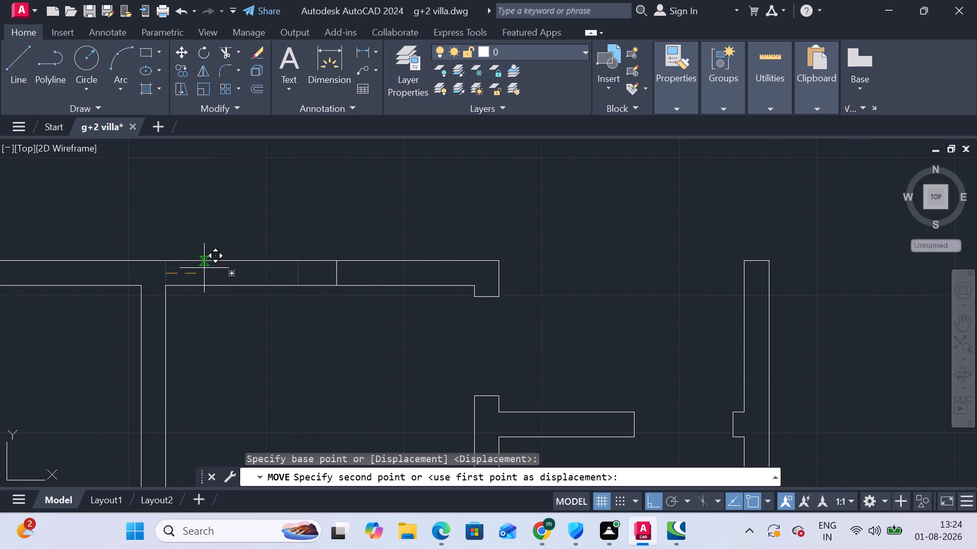
pyautogui.press('4')
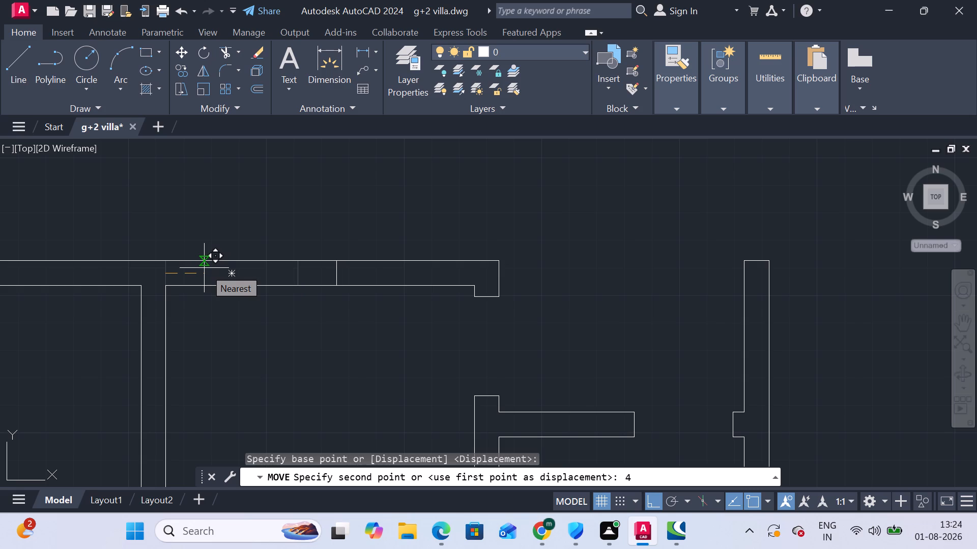
pyautogui.press('BackSpace')
pyautogui.write("3'")
pyautogui.press('Return')
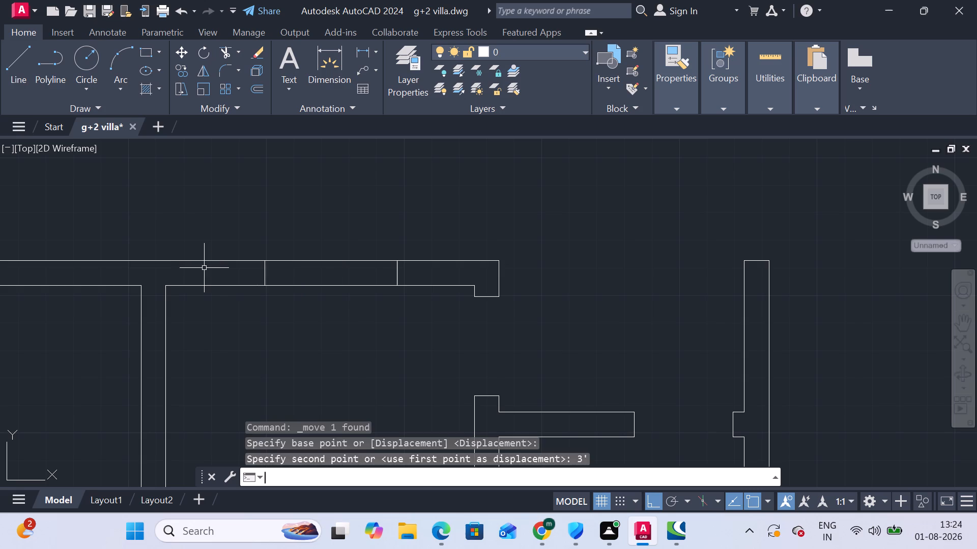
pyautogui.press('Escape')
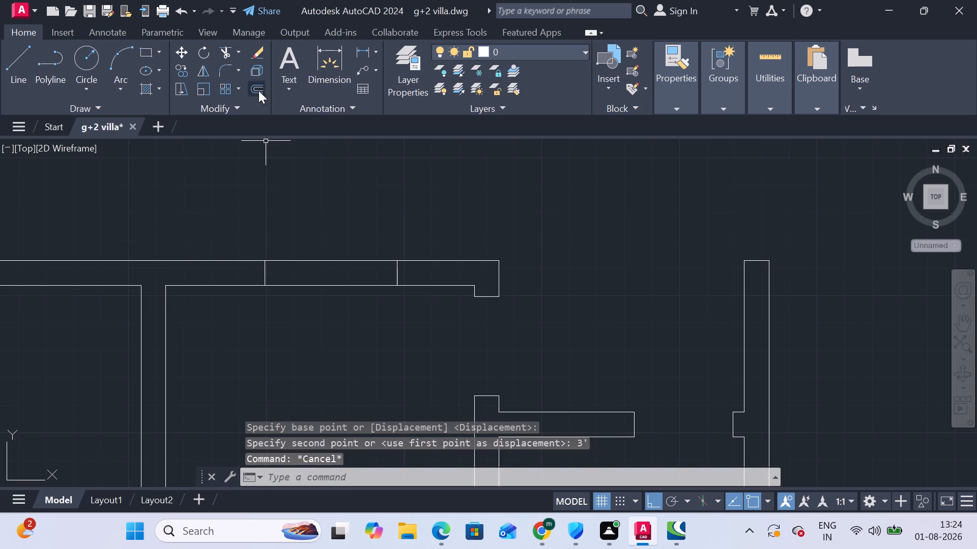
# Trim the wall and rectangle lines across the opening rectangle to cut the opening in the upper middle room's top wall.
pyautogui.click(221, 51)
pyautogui.moveTo(357, 363); pyautogui.dragTo(353, 350)
pyautogui.click(308, 204)
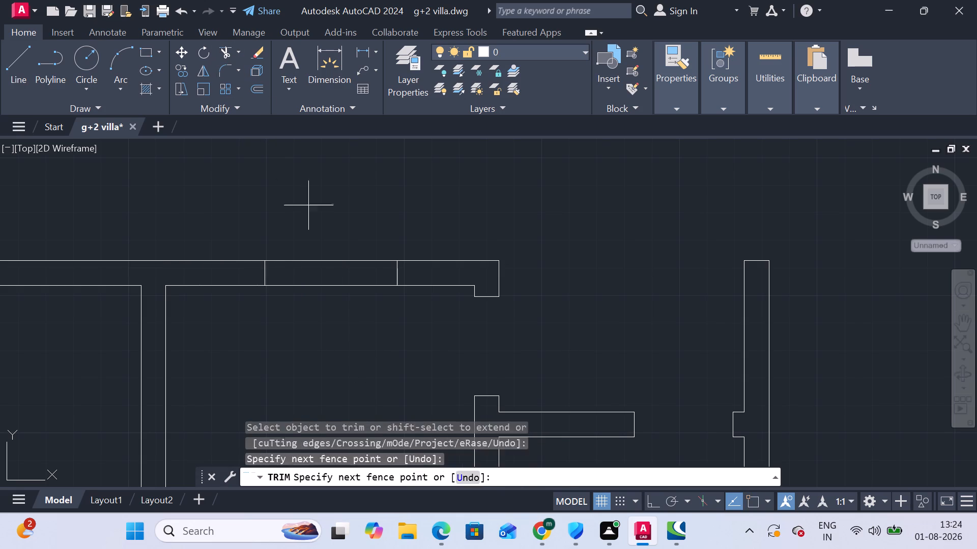
pyautogui.click(346, 323)
pyautogui.press('Escape')
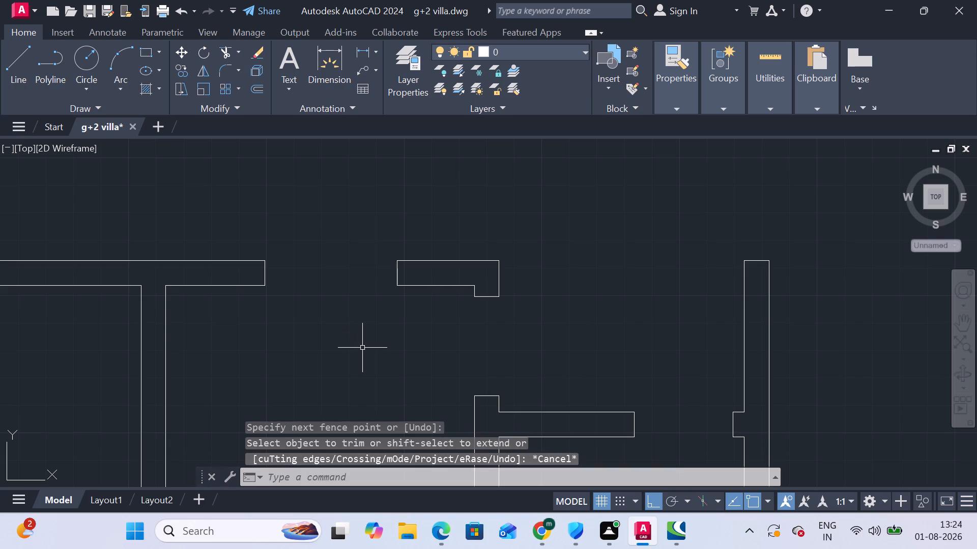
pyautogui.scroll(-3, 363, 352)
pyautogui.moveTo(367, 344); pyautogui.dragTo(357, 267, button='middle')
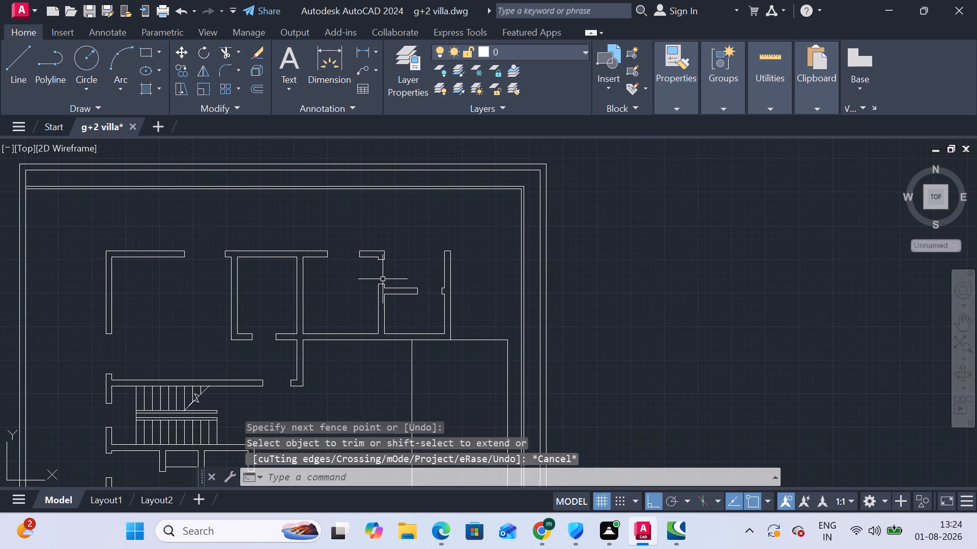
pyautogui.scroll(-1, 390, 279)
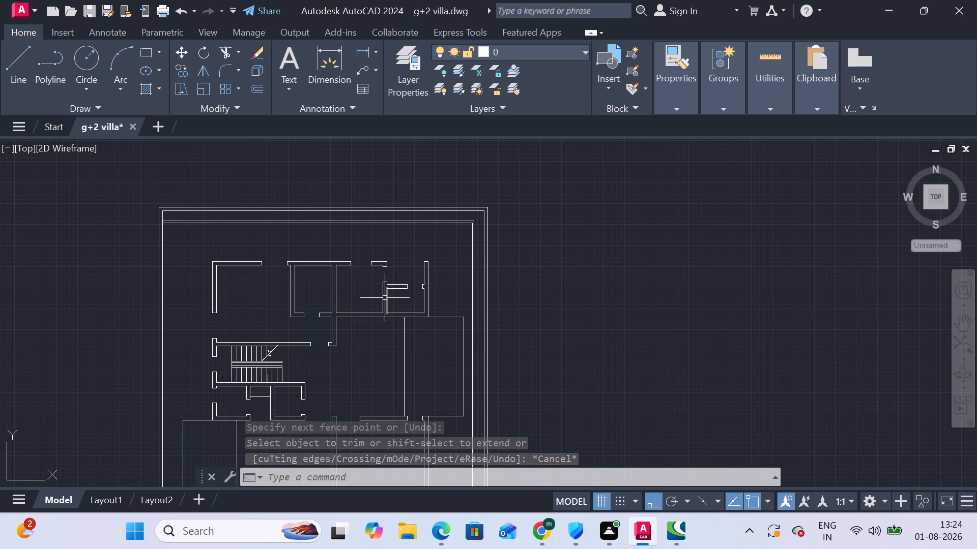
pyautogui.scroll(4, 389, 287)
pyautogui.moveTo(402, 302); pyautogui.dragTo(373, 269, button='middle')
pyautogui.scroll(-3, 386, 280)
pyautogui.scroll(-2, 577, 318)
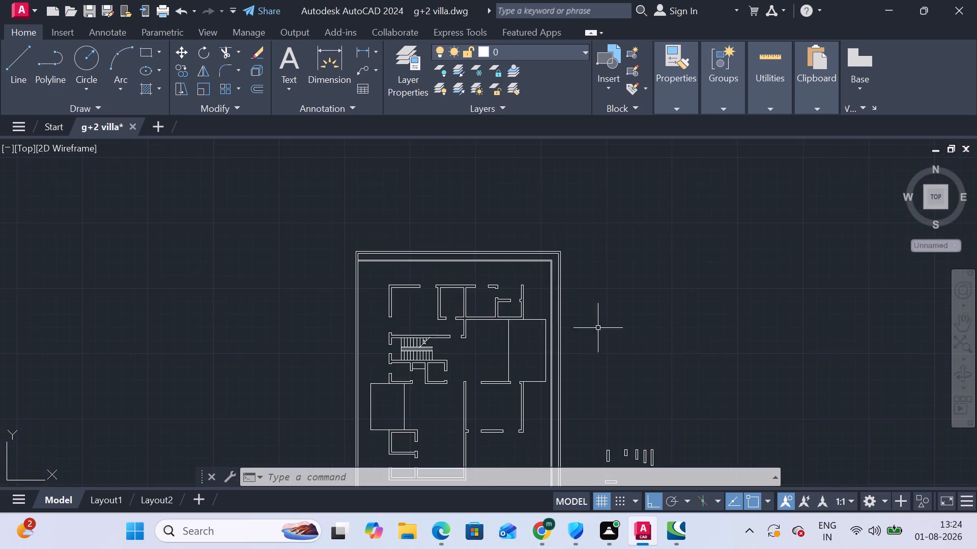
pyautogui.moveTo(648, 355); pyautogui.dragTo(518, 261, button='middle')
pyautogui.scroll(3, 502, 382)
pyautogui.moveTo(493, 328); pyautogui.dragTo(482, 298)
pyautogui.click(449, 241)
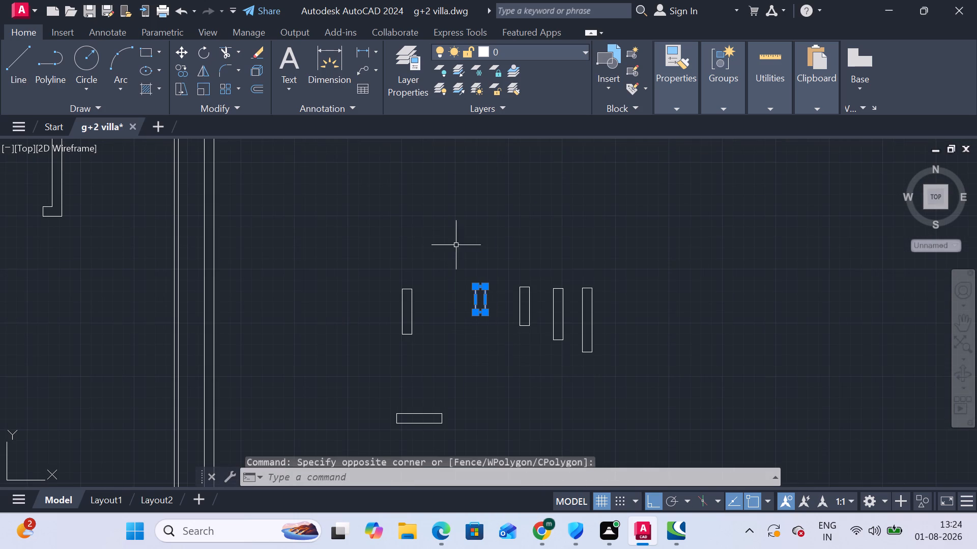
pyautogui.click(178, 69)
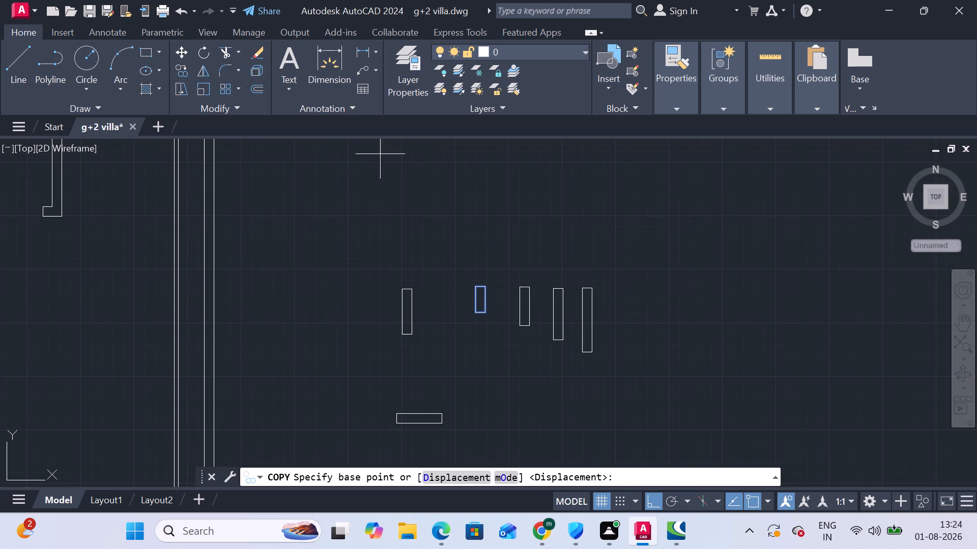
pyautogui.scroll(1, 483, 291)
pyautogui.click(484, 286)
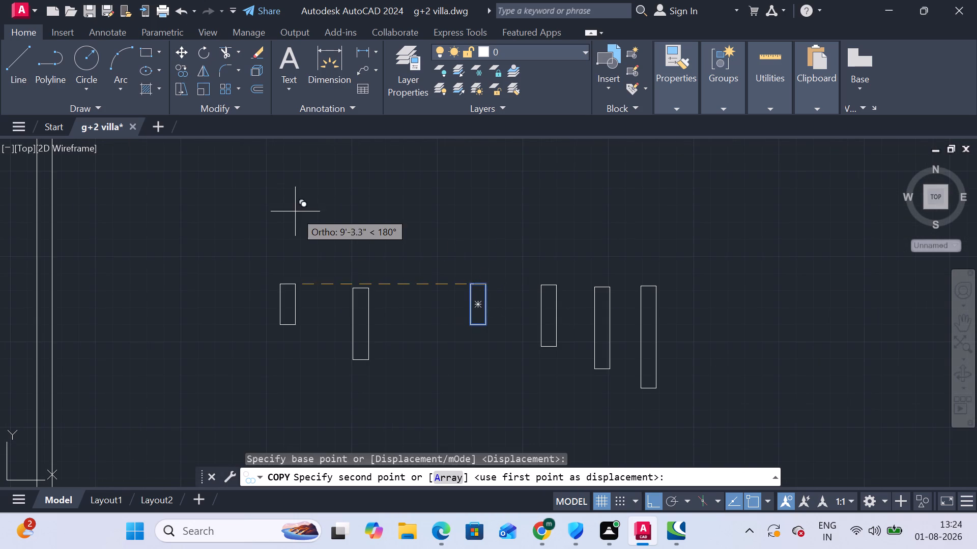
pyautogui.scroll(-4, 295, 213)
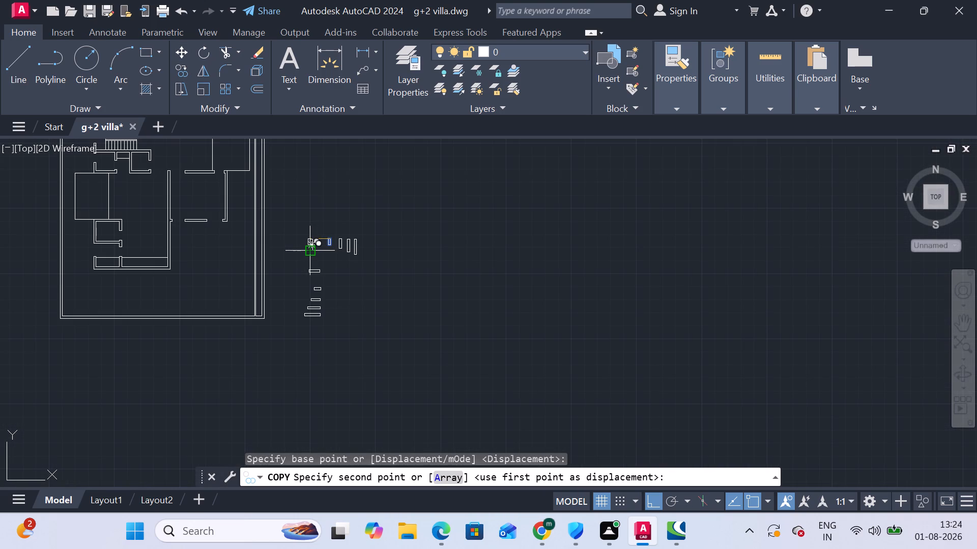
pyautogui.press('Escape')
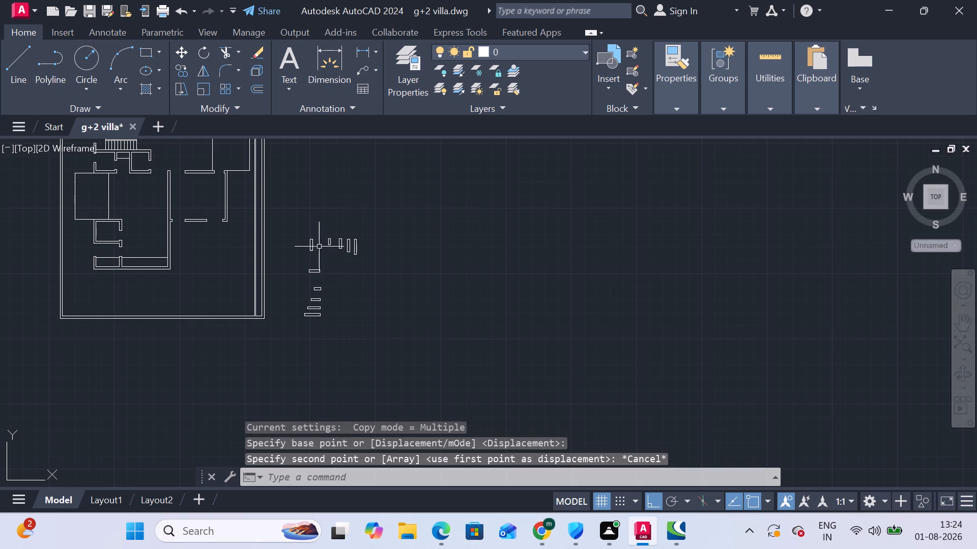
# Copy the shortest horizontal rectangle to the midpoints of the small upper right room's partition wall and the top wall over the narrow upper room.
pyautogui.scroll(2, 314, 268)
pyautogui.moveTo(348, 332); pyautogui.dragTo(342, 331)
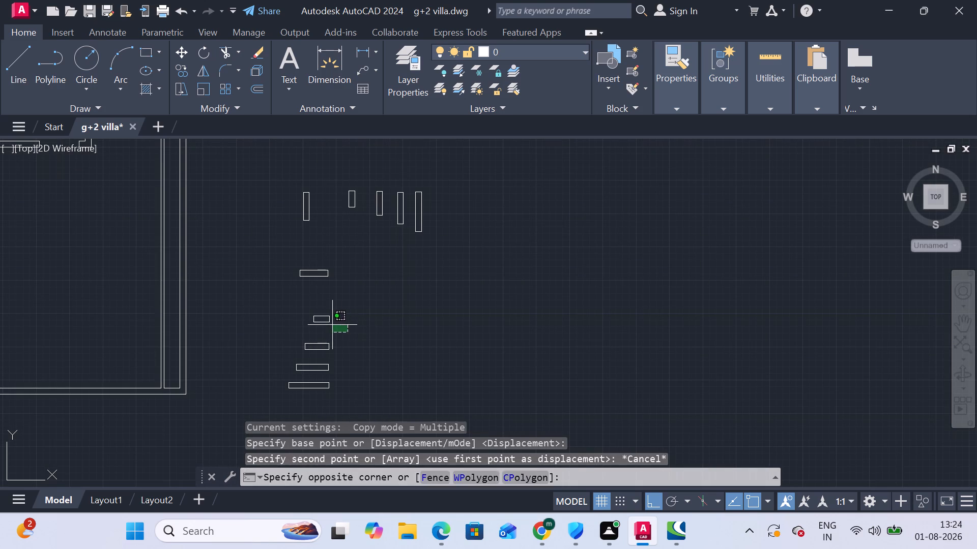
pyautogui.click(308, 306)
pyautogui.click(179, 73)
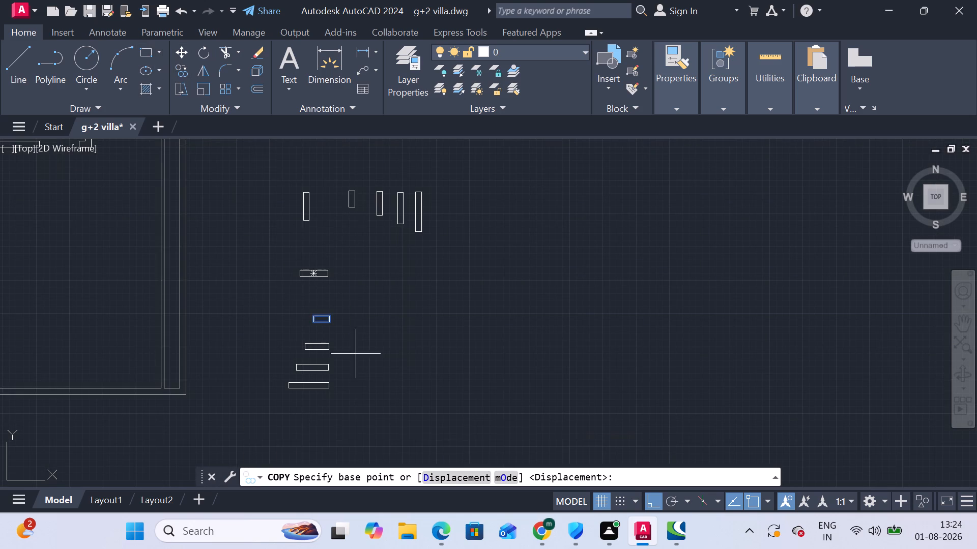
pyautogui.scroll(2, 332, 322)
pyautogui.click(328, 310)
pyautogui.scroll(-4, 331, 282)
pyautogui.moveTo(327, 285); pyautogui.dragTo(436, 415, button='middle')
pyautogui.scroll(4, 315, 231)
pyautogui.moveTo(383, 183); pyautogui.dragTo(395, 261, button='middle')
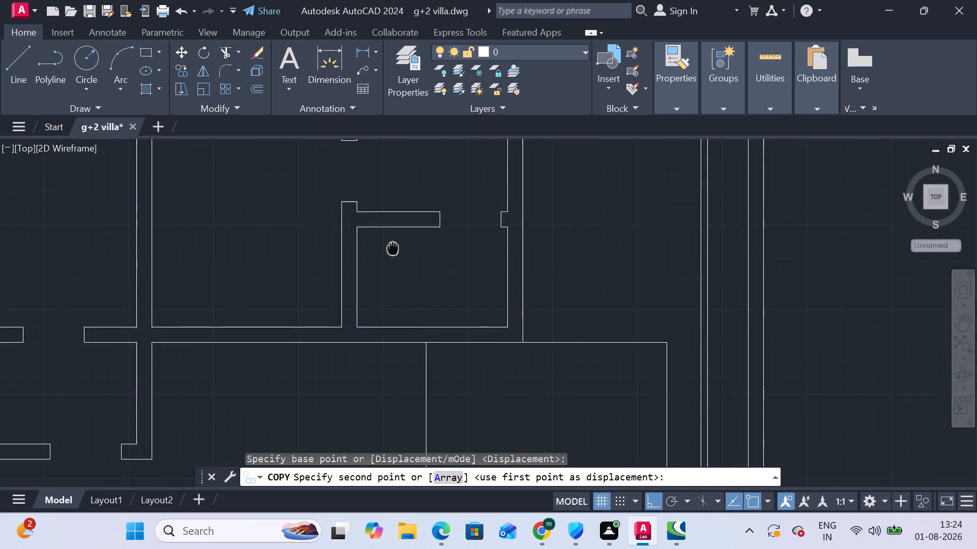
pyautogui.moveTo(395, 261); pyautogui.dragTo(395, 269, button='middle')
pyautogui.click(397, 235)
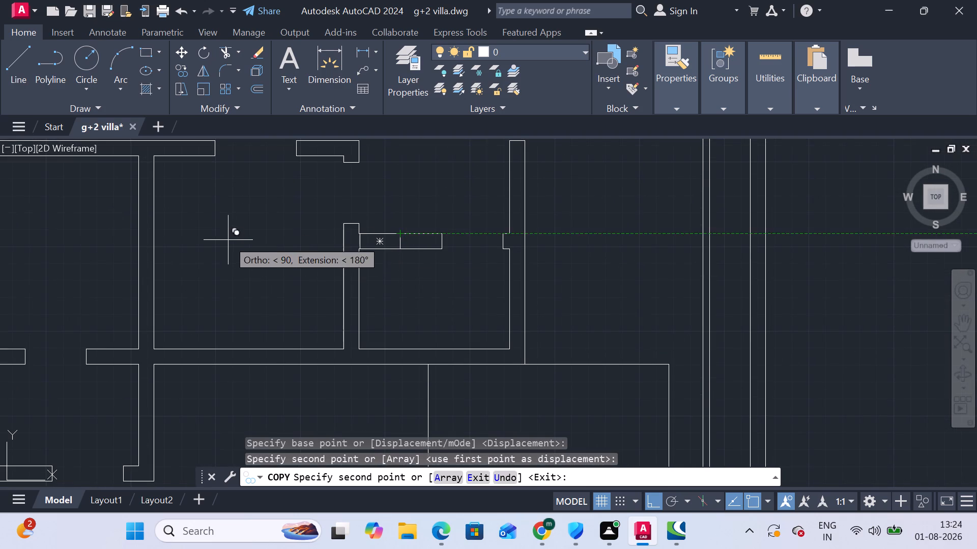
pyautogui.moveTo(239, 253); pyautogui.dragTo(319, 393, button='middle')
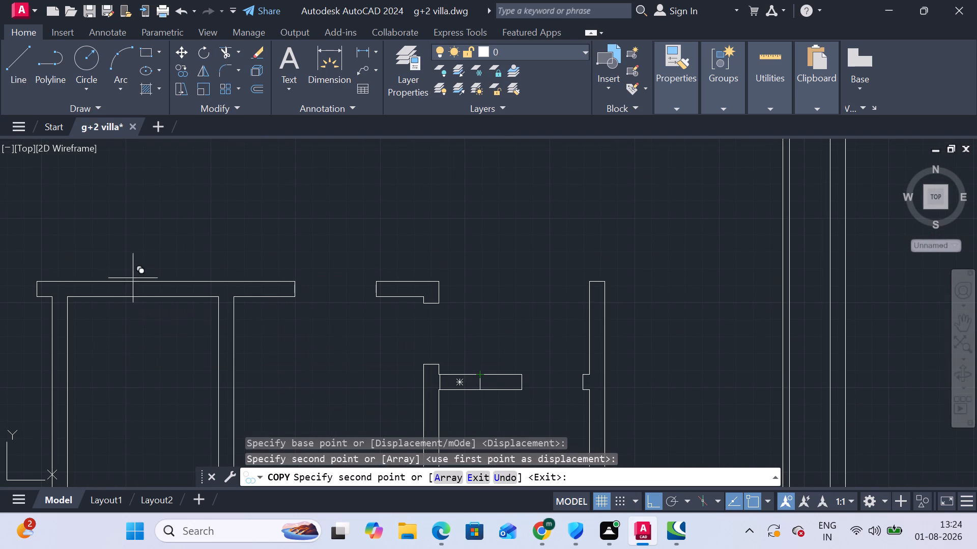
pyautogui.click(165, 282)
pyautogui.press('Escape')
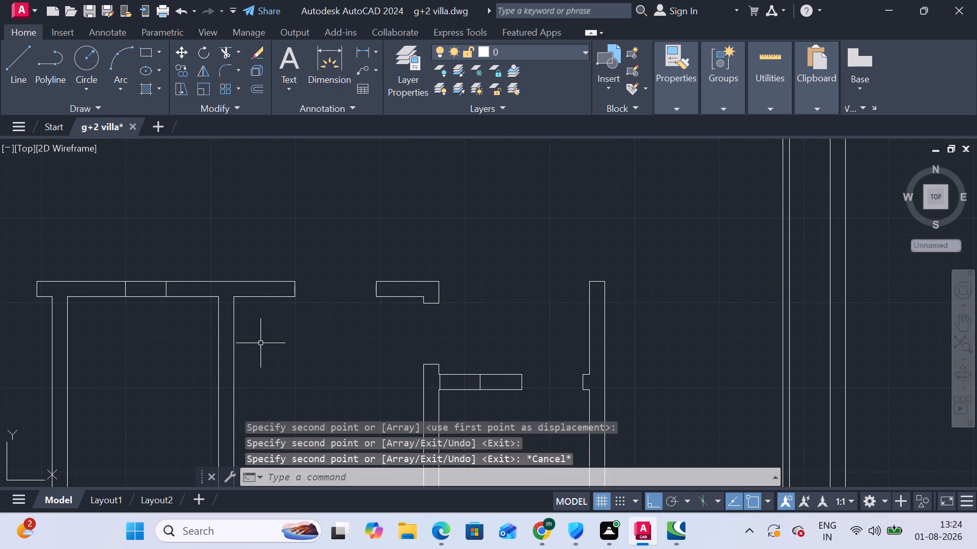
# Move the copied rectangle in the small upper right room's partition wall so its upper-left corner meets the adjoining wall's corner.
pyautogui.scroll(-3, 263, 349)
pyautogui.scroll(1, 338, 371)
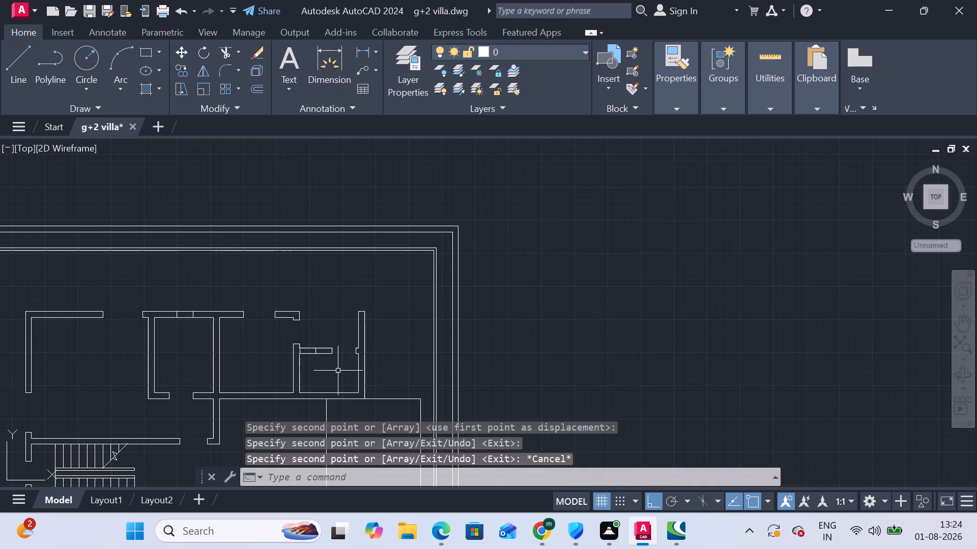
pyautogui.scroll(2, 338, 371)
pyautogui.click(284, 321)
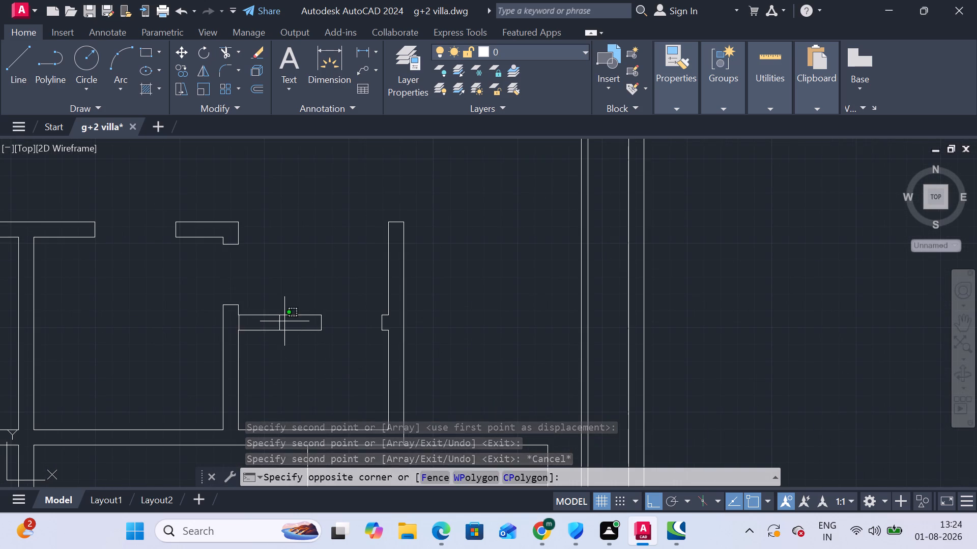
pyautogui.click(276, 321)
pyautogui.scroll(3, 215, 318)
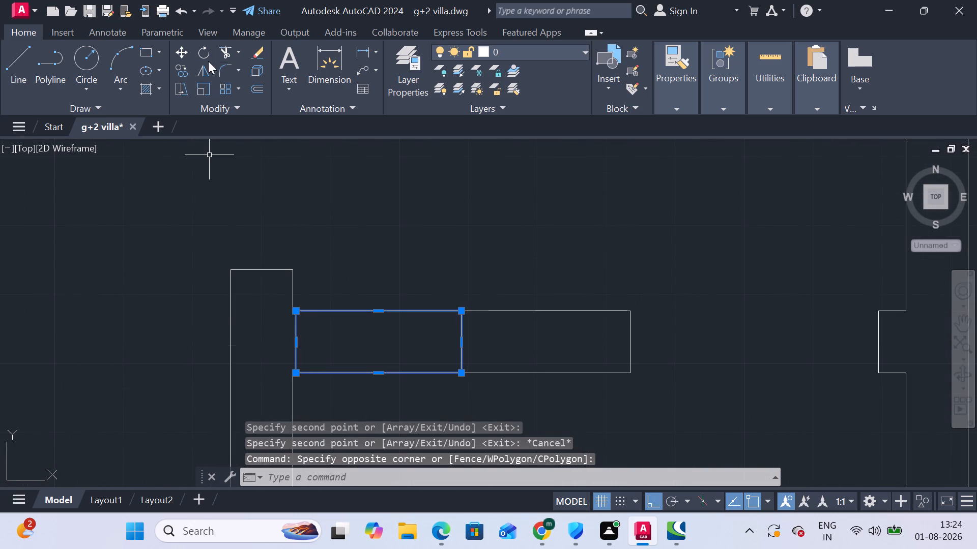
pyautogui.click(180, 46)
pyautogui.scroll(3, 300, 317)
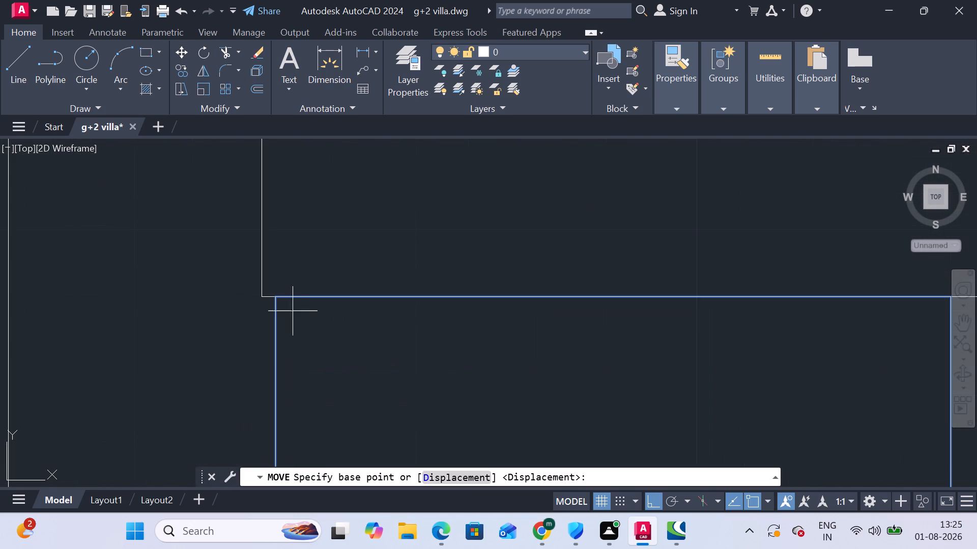
pyautogui.click(273, 293)
pyautogui.click(261, 298)
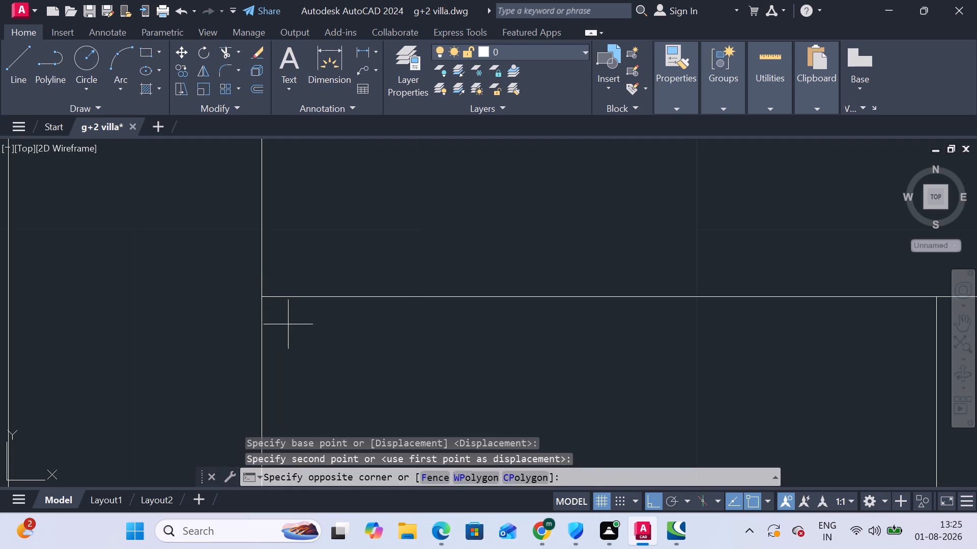
# Move the opening rectangle 4" to the right along the small upper right room's partition wall.
pyautogui.click(288, 324)
pyautogui.click(237, 319)
pyautogui.click(186, 48)
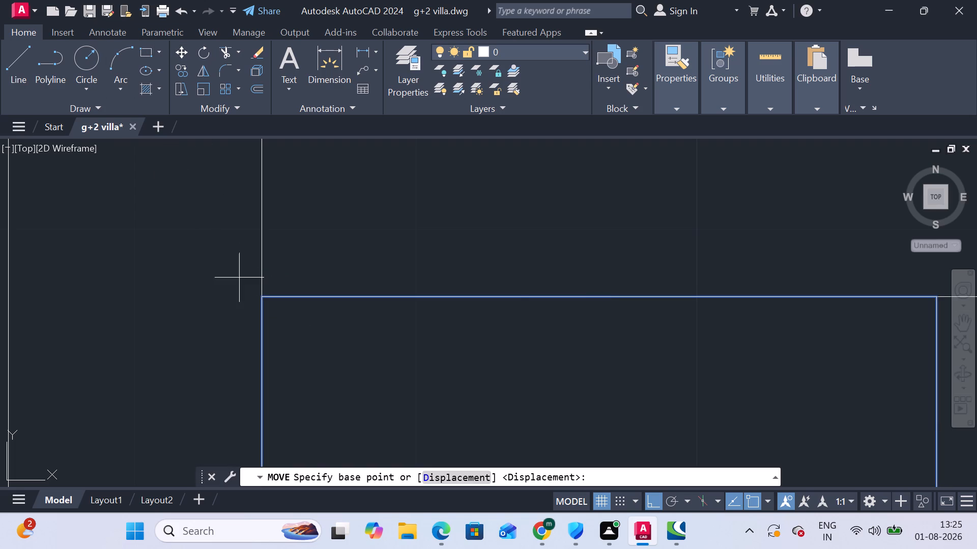
pyautogui.click(262, 296)
pyautogui.press('4')
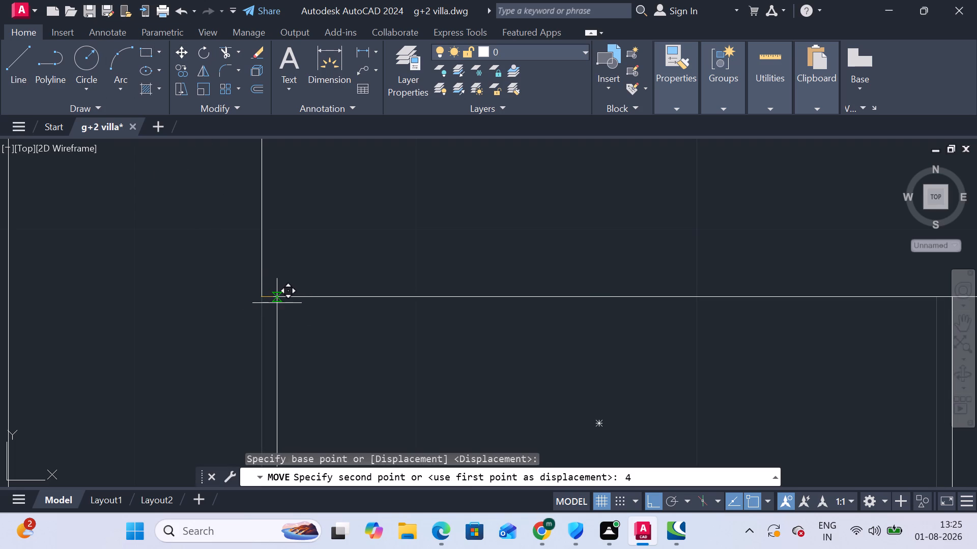
pyautogui.hotkey('shift', '"')
pyautogui.press('Return')
# Trim the wall lines across the opening rectangle to cut the opening in the small upper right room's partition wall.
pyautogui.scroll(-4, 274, 304)
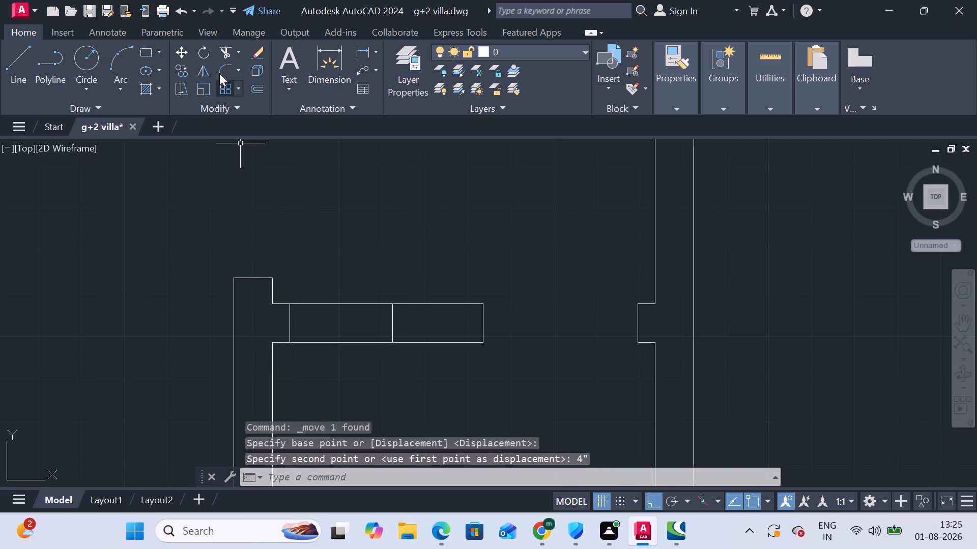
pyautogui.click(226, 50)
pyautogui.moveTo(328, 355); pyautogui.dragTo(328, 344)
pyautogui.moveTo(334, 296); pyautogui.dragTo(334, 292)
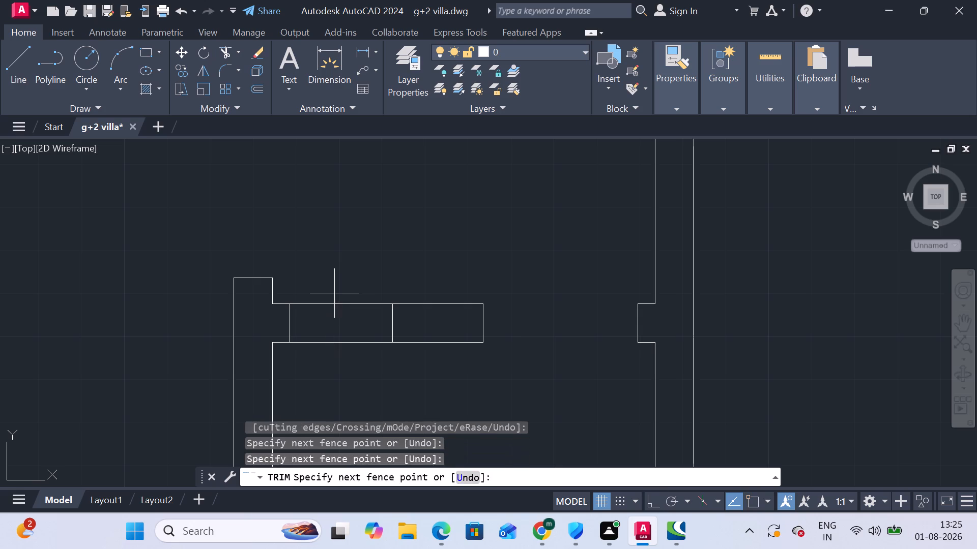
pyautogui.click(334, 370)
pyautogui.press('Escape')
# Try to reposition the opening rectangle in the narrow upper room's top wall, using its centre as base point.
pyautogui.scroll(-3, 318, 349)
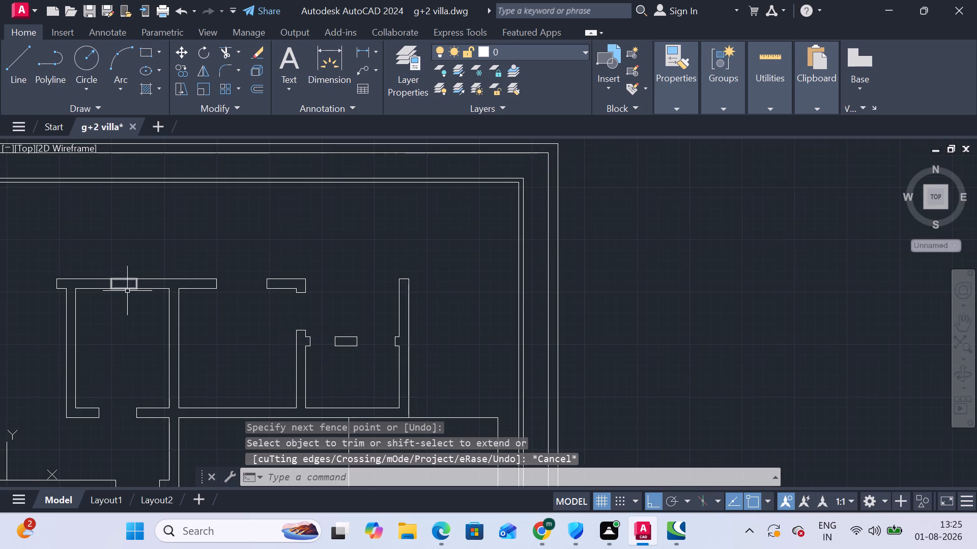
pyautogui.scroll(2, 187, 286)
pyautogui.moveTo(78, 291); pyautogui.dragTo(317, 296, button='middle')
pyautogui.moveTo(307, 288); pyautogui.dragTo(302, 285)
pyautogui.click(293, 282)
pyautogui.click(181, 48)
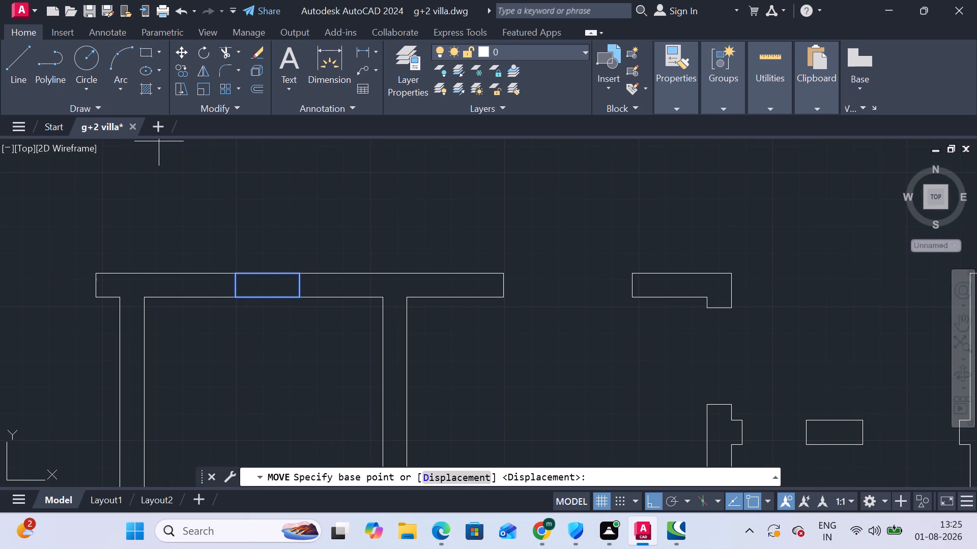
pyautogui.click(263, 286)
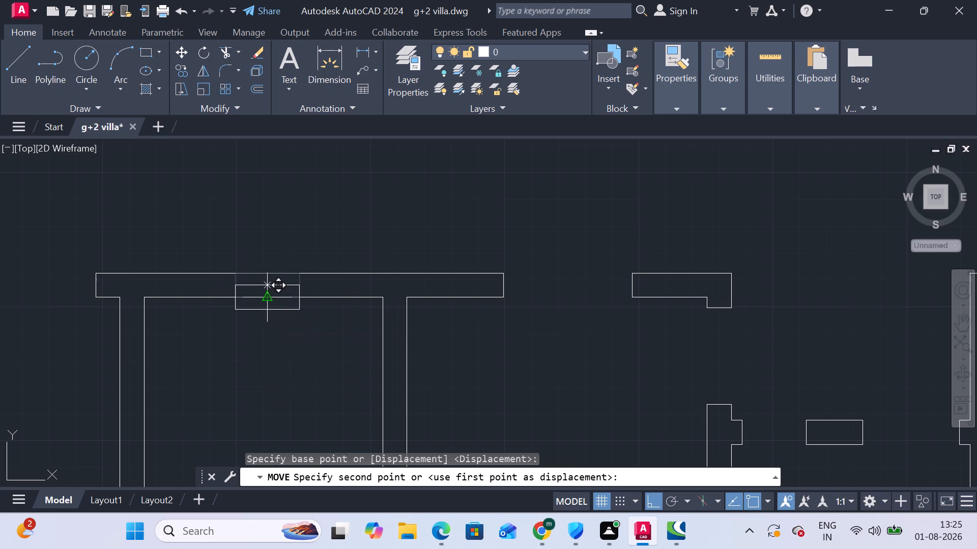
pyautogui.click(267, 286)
# Trim the wall lines across the opening rectangle to cut the opening in the narrow upper room's top wall.
pyautogui.scroll(-1, 309, 373)
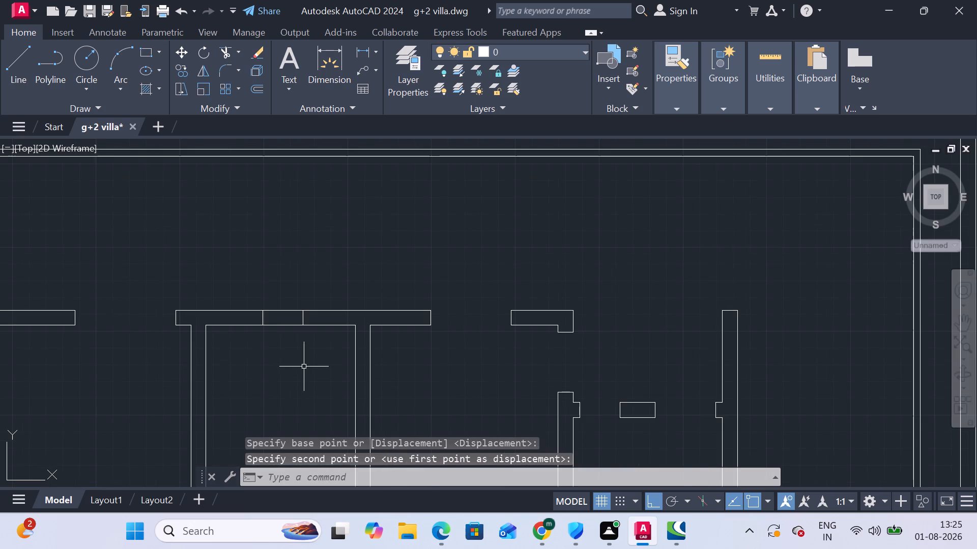
pyautogui.click(223, 46)
pyautogui.moveTo(286, 345); pyautogui.dragTo(285, 337)
pyautogui.click(294, 285)
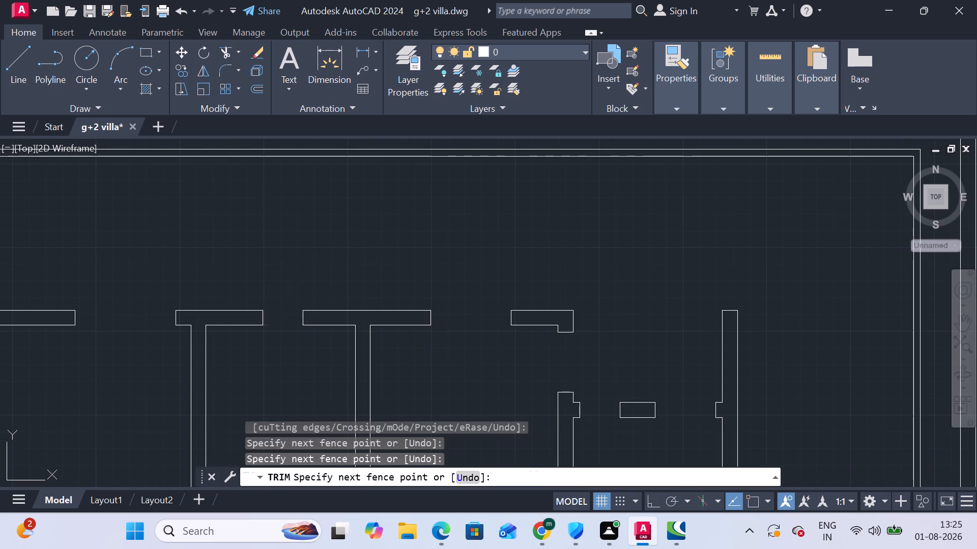
pyautogui.press('Escape')
# Create a new layer named walls and close the layer manager.
pyautogui.scroll(-3, 297, 384)
pyautogui.moveTo(288, 380); pyautogui.dragTo(306, 260, button='middle')
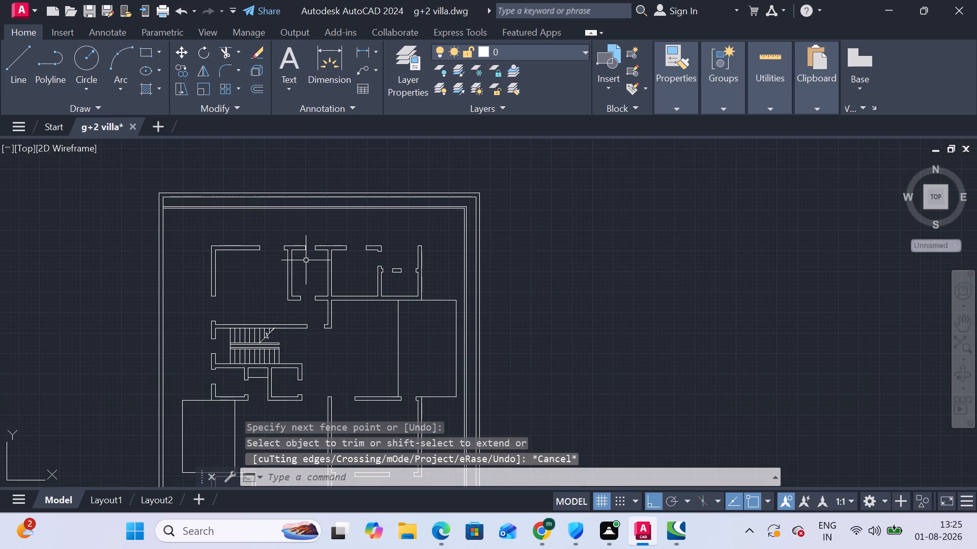
pyautogui.scroll(-1, 312, 284)
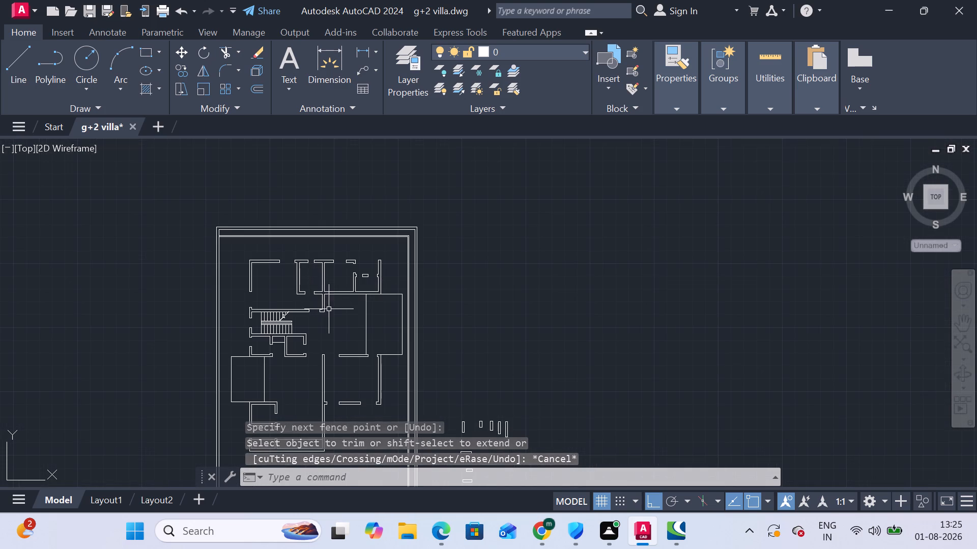
pyautogui.moveTo(372, 349); pyautogui.dragTo(377, 251, button='middle')
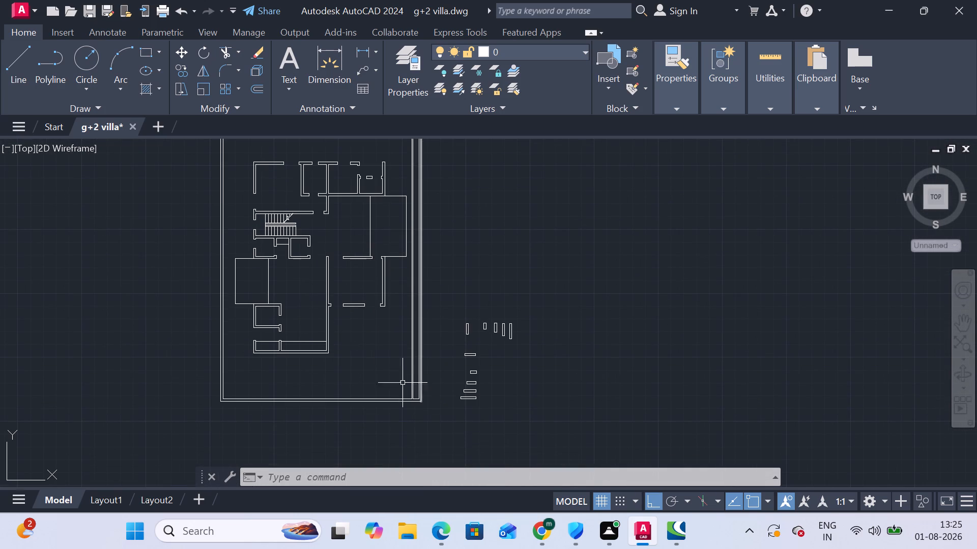
pyautogui.moveTo(372, 251); pyautogui.dragTo(377, 282, button='middle')
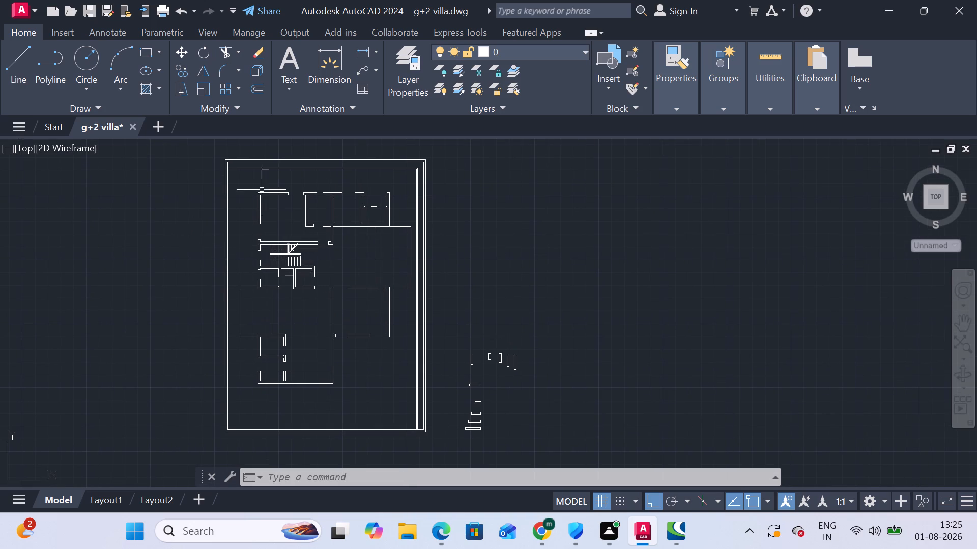
pyautogui.click(235, 180)
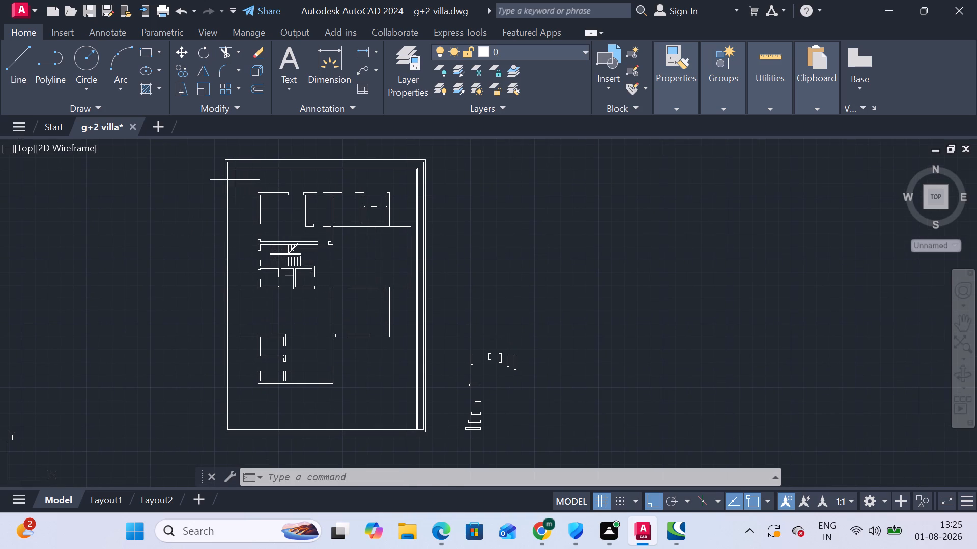
pyautogui.click(239, 185)
pyautogui.doubleClick(412, 56)
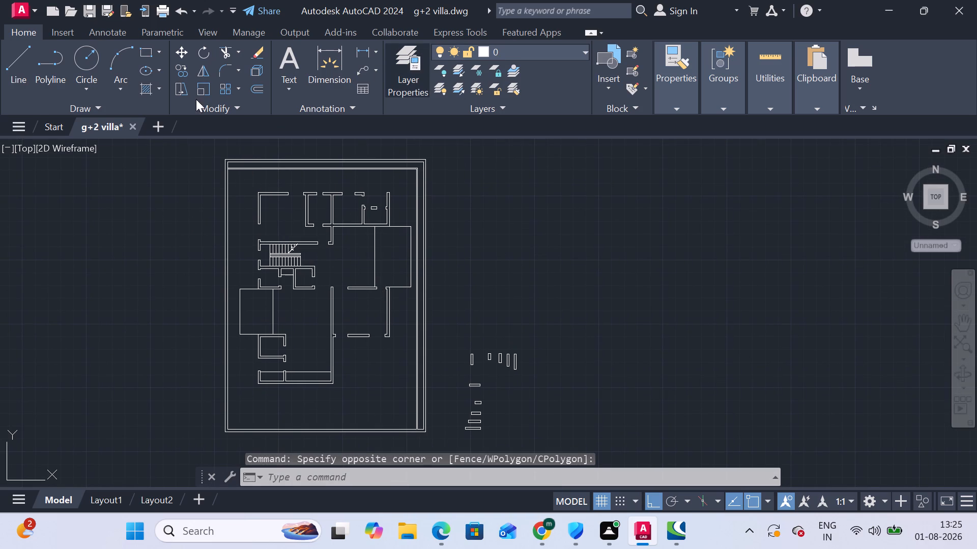
pyautogui.click(174, 71)
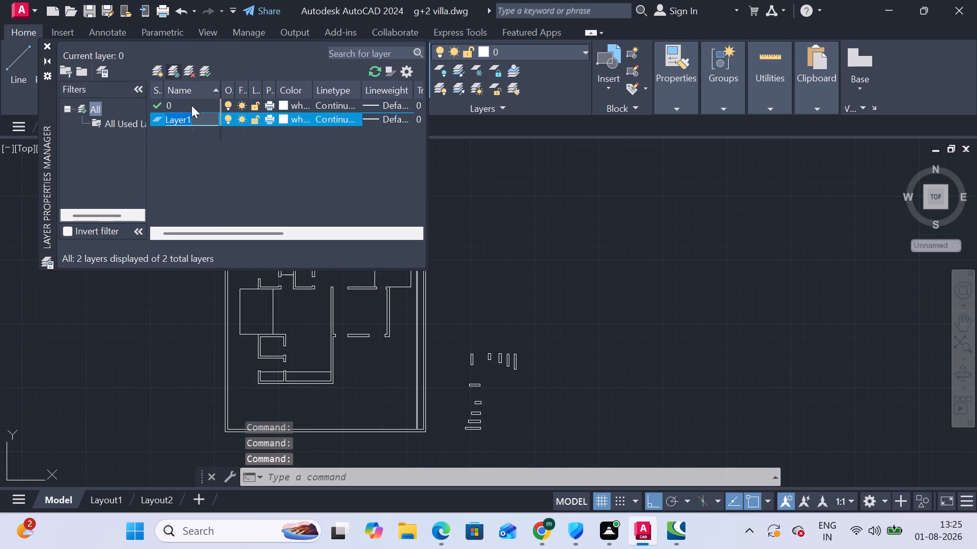
pyautogui.press('BackSpace')
pyautogui.press('w')
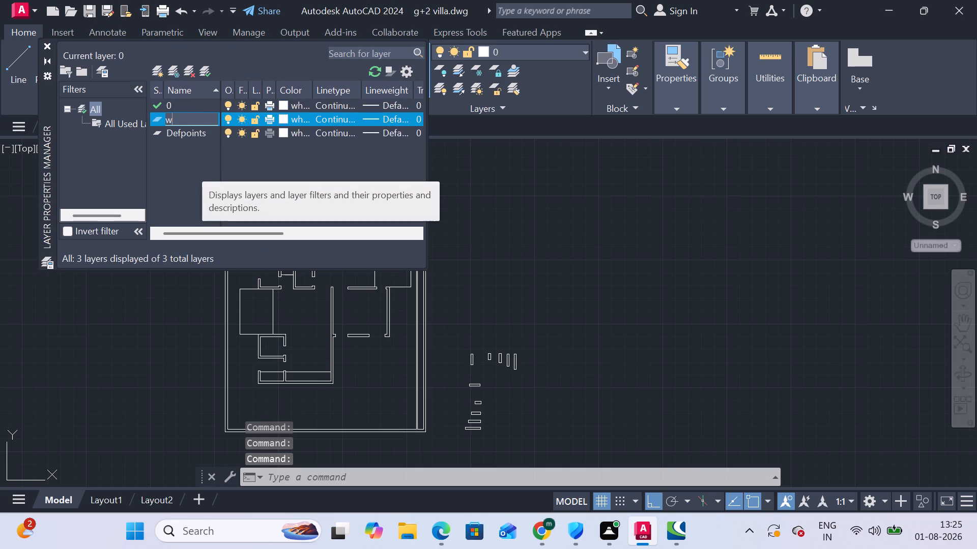
pyautogui.write('all')
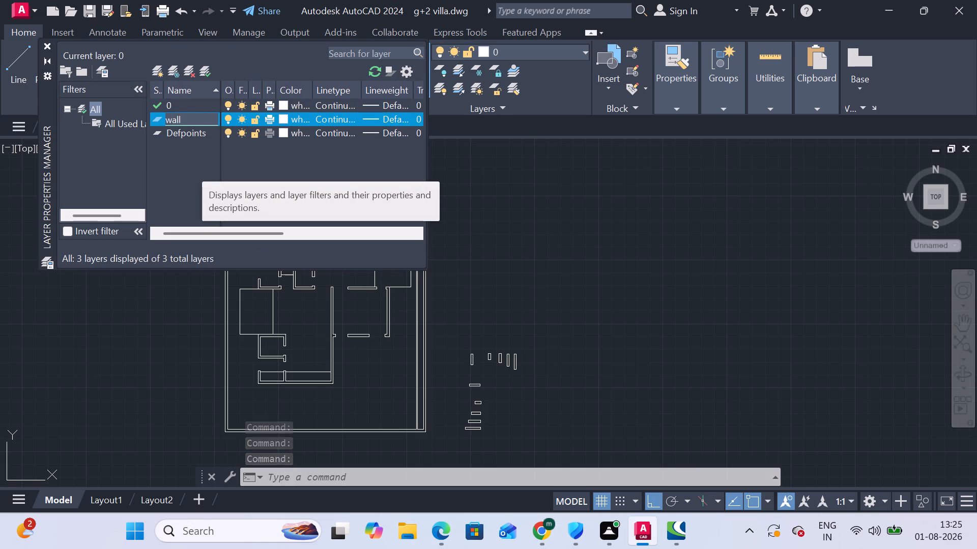
pyautogui.press('s')
pyautogui.press('Return')
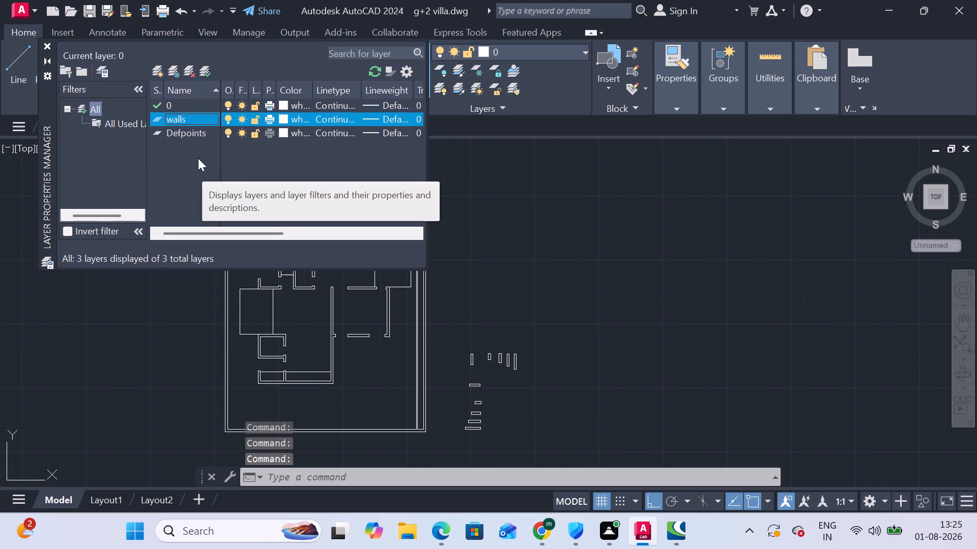
pyautogui.click(511, 225)
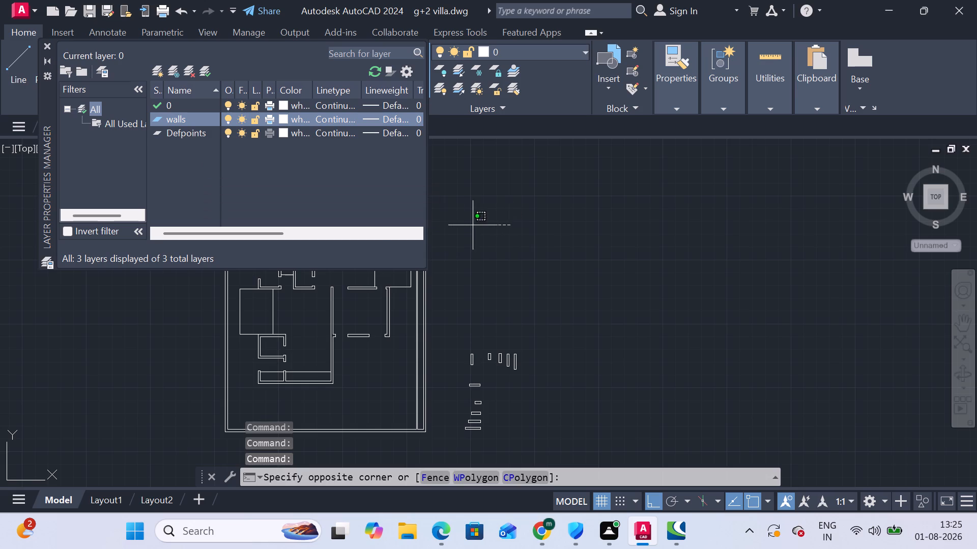
pyautogui.click(512, 183)
pyautogui.moveTo(43, 48); pyautogui.dragTo(47, 48)
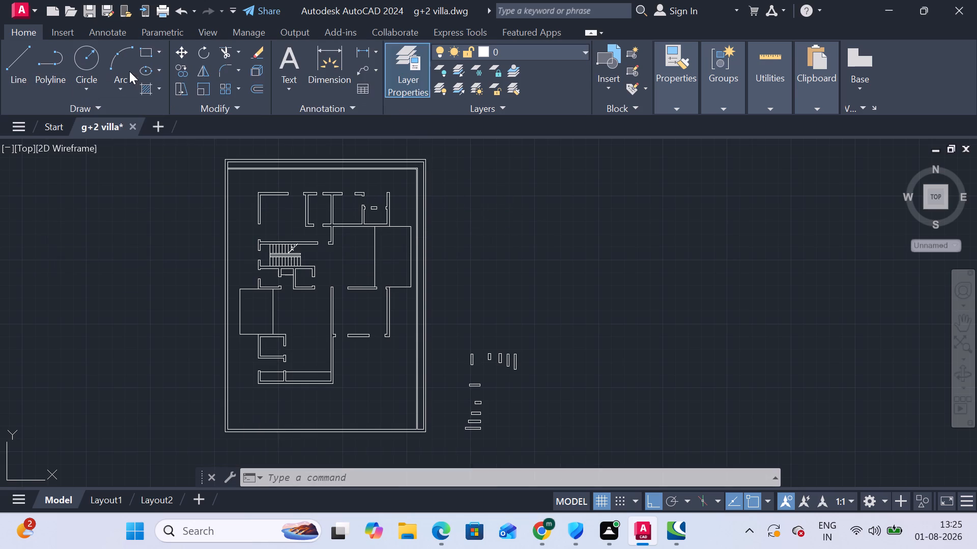
# Assign the plan's walls and stairs to the walls layer, leaving out the double boundary and the two projecting side rectangles.
pyautogui.click(581, 50)
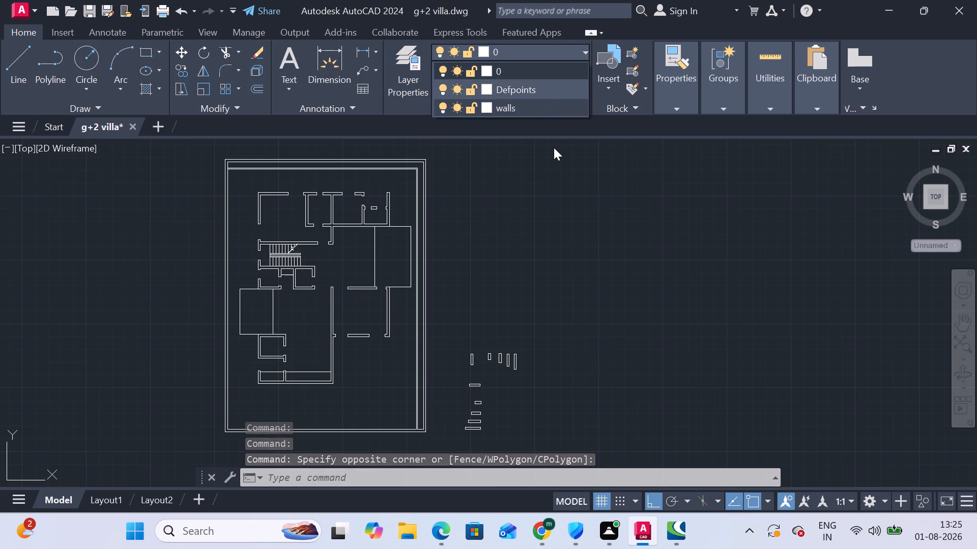
pyautogui.click(553, 148)
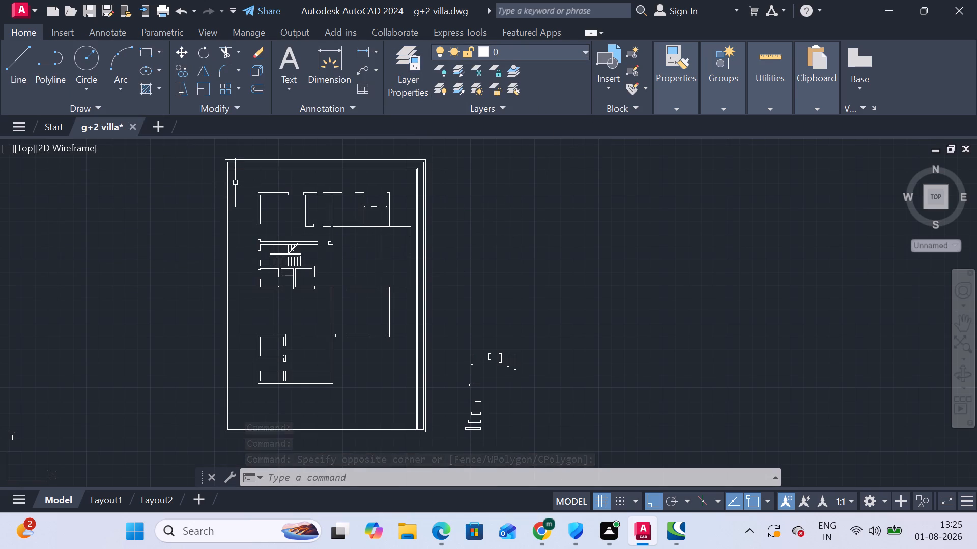
pyautogui.click(232, 176)
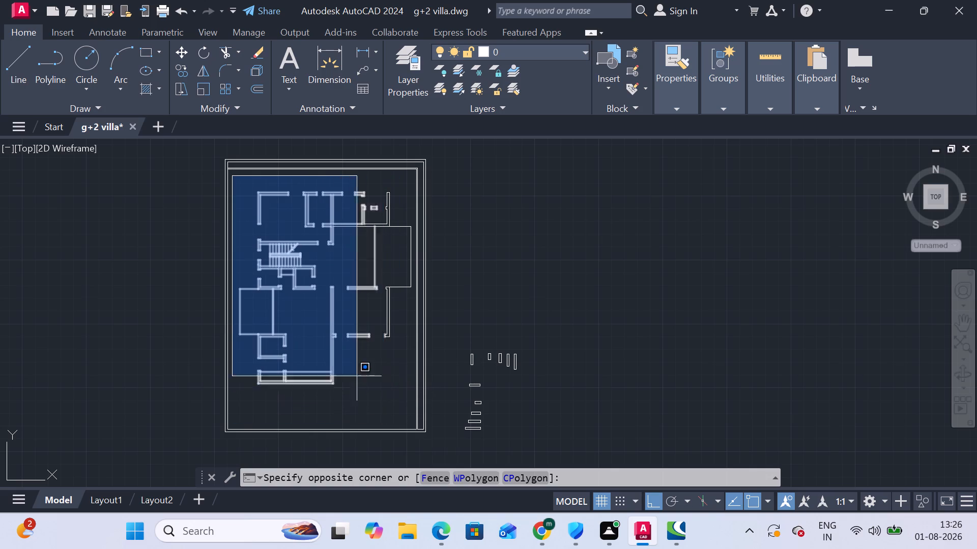
pyautogui.click(251, 233)
pyautogui.click(249, 173)
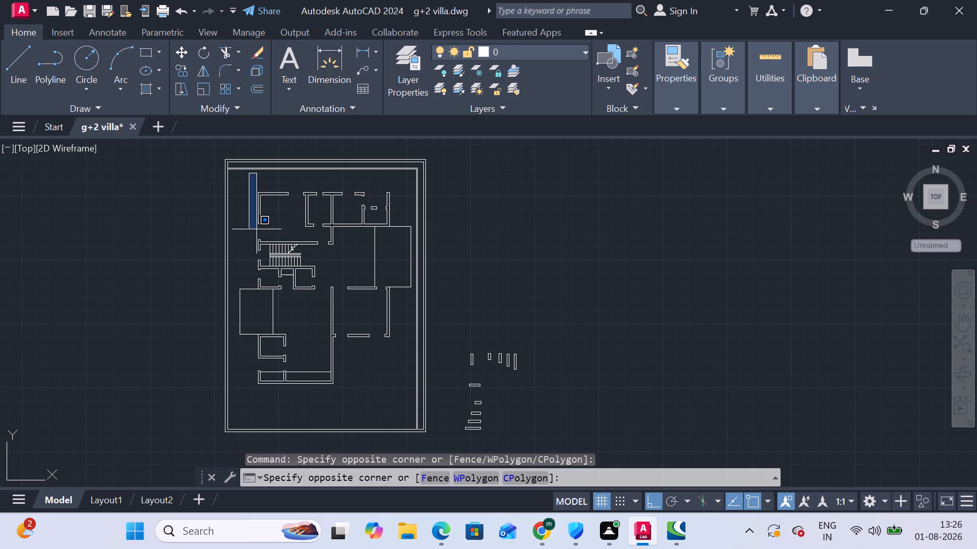
pyautogui.click(398, 392)
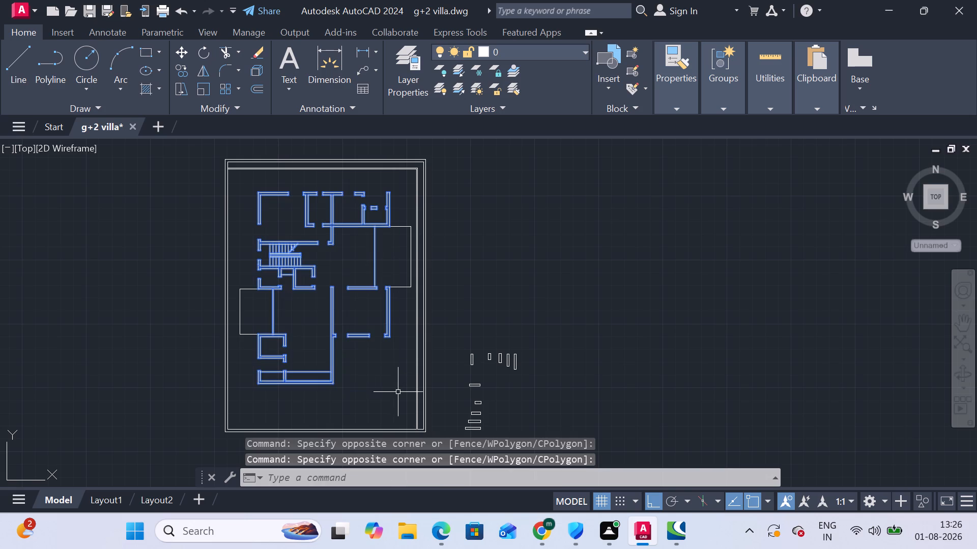
pyautogui.click(507, 54)
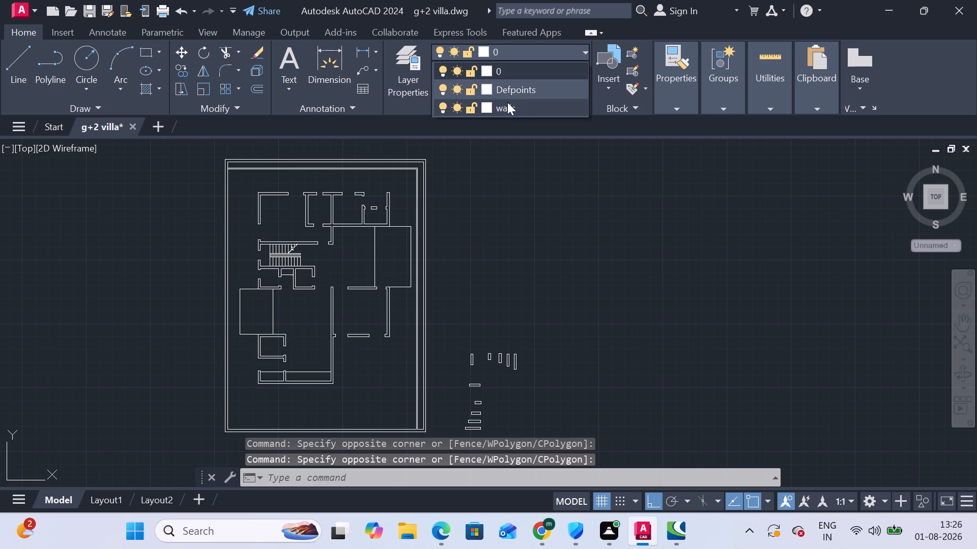
pyautogui.click(507, 102)
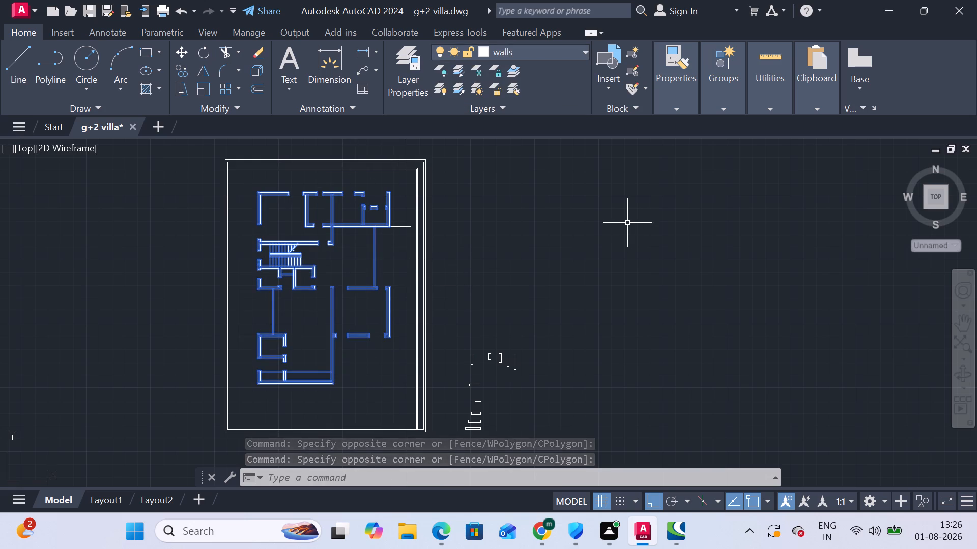
pyautogui.press('Escape')
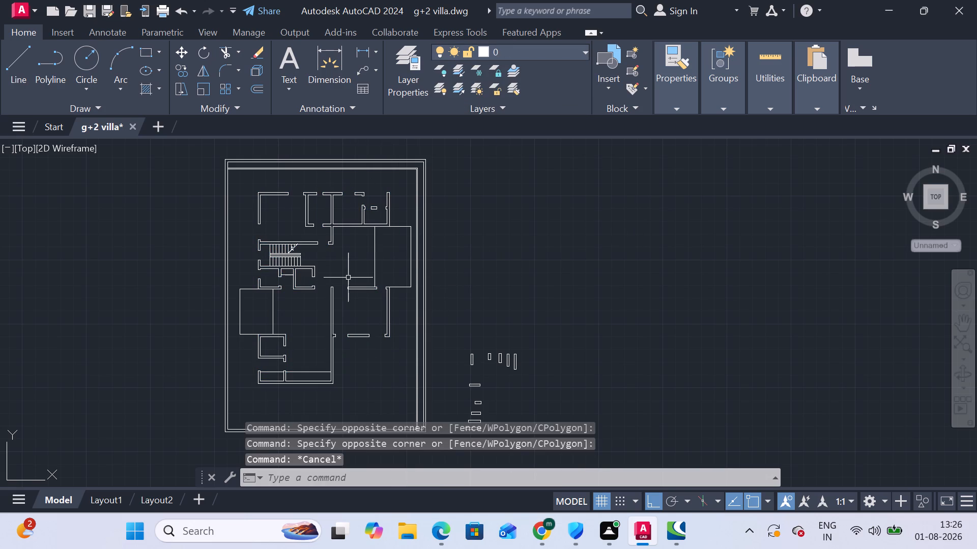
pyautogui.scroll(1, 348, 276)
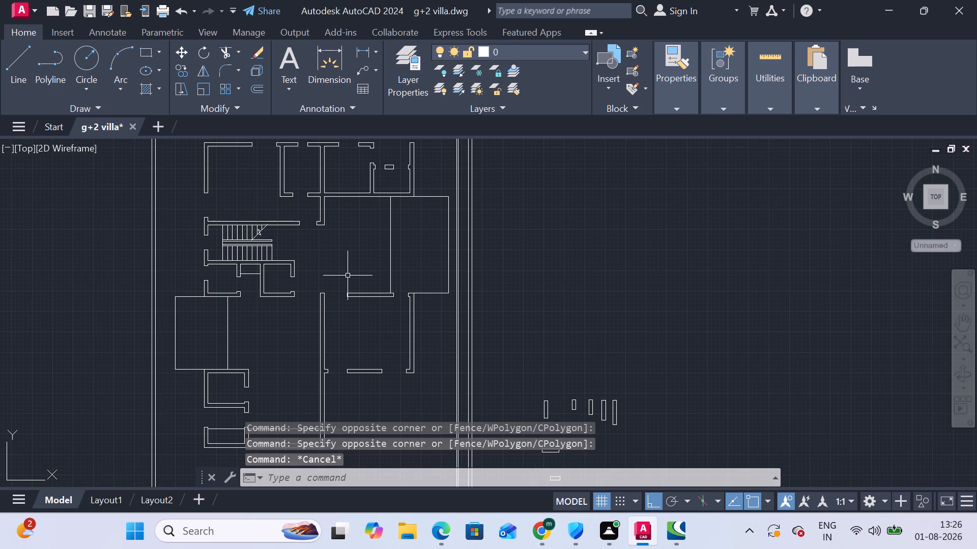
# Create a new layer named windows and set its colour to red.
pyautogui.scroll(-1, 348, 276)
pyautogui.moveTo(454, 373); pyautogui.dragTo(457, 278, button='middle')
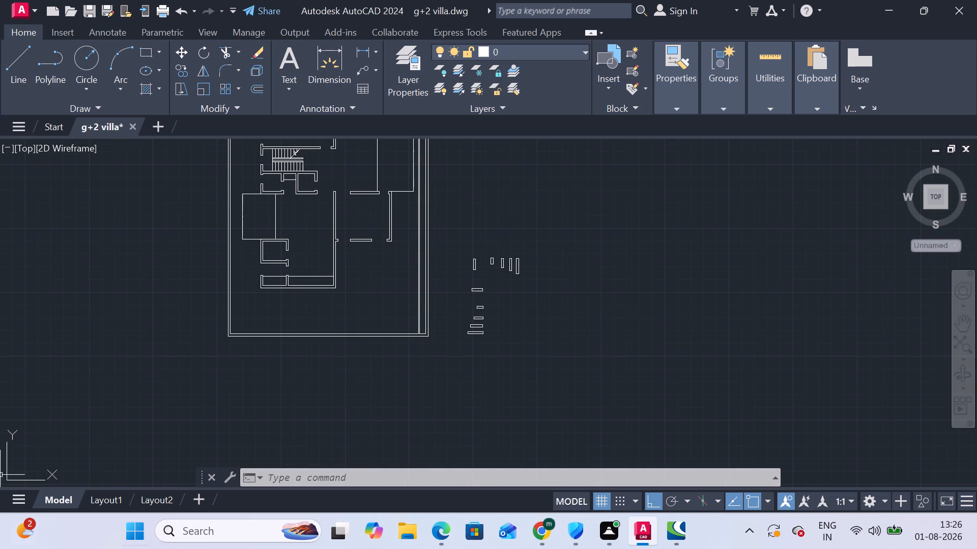
pyautogui.scroll(1, 487, 271)
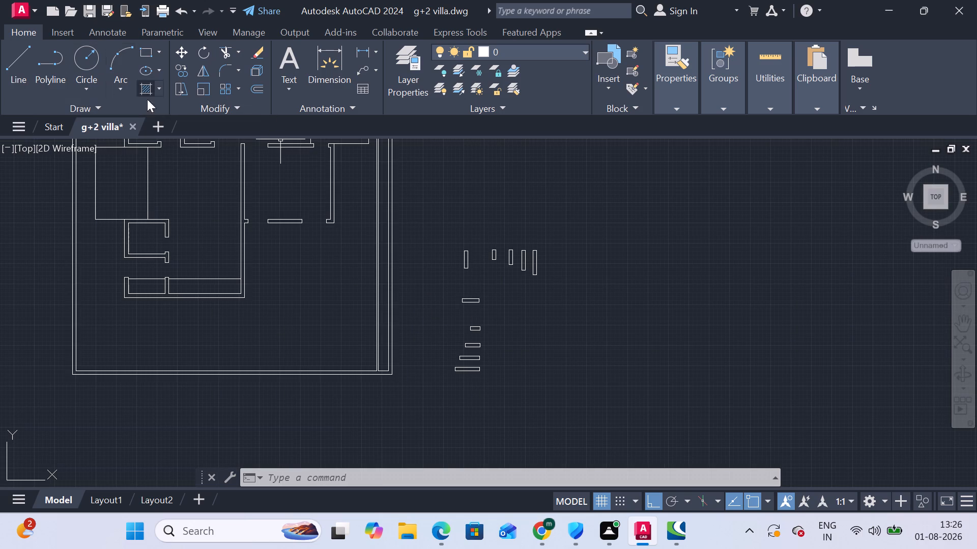
pyautogui.click(419, 63)
pyautogui.click(176, 70)
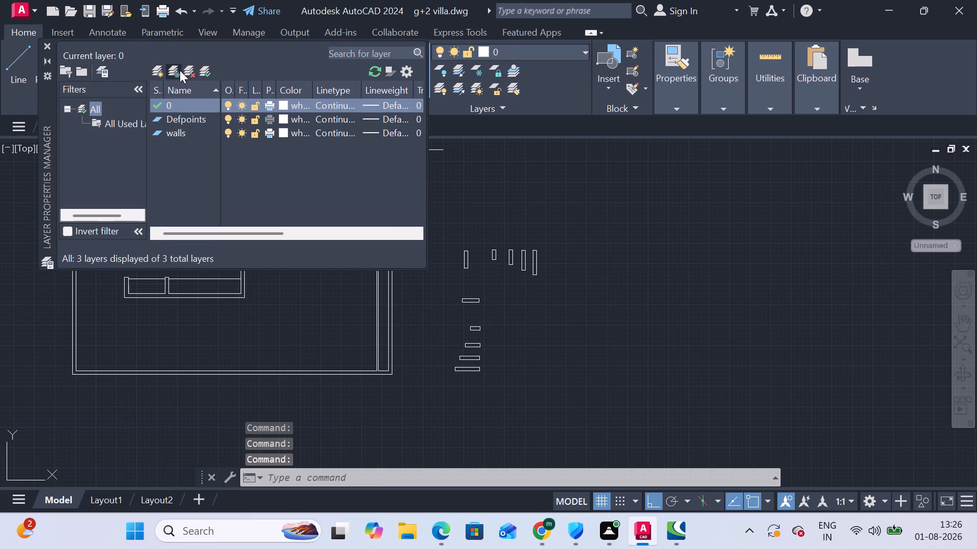
pyautogui.press('BackSpace')
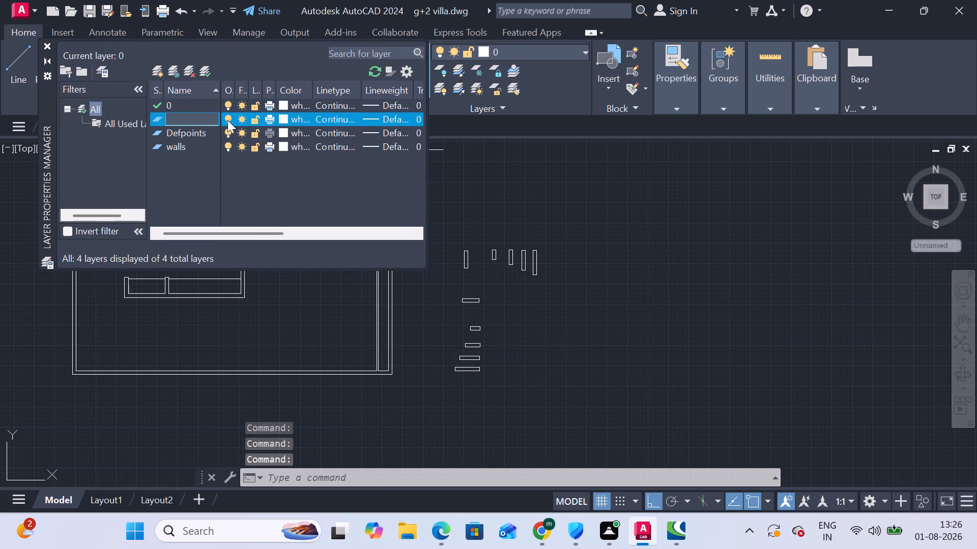
pyautogui.write('windoe')
pyautogui.press('BackSpace')
pyautogui.write('ws')
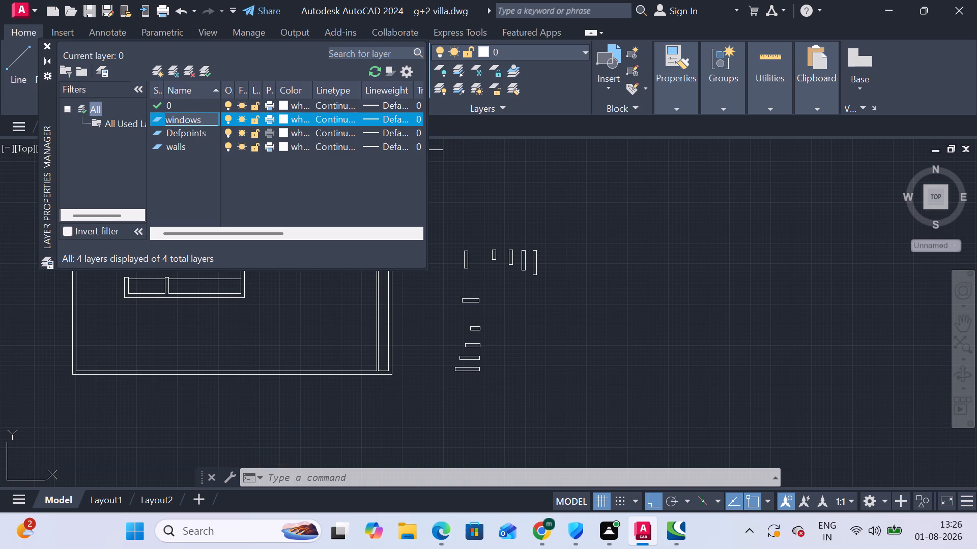
pyautogui.press('Return')
pyautogui.click(282, 116)
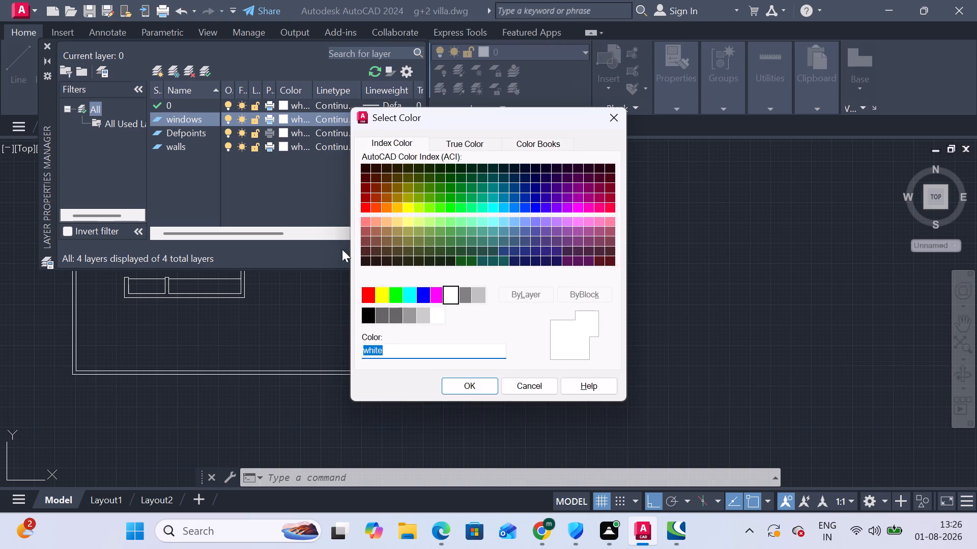
pyautogui.click(369, 291)
pyautogui.click(462, 381)
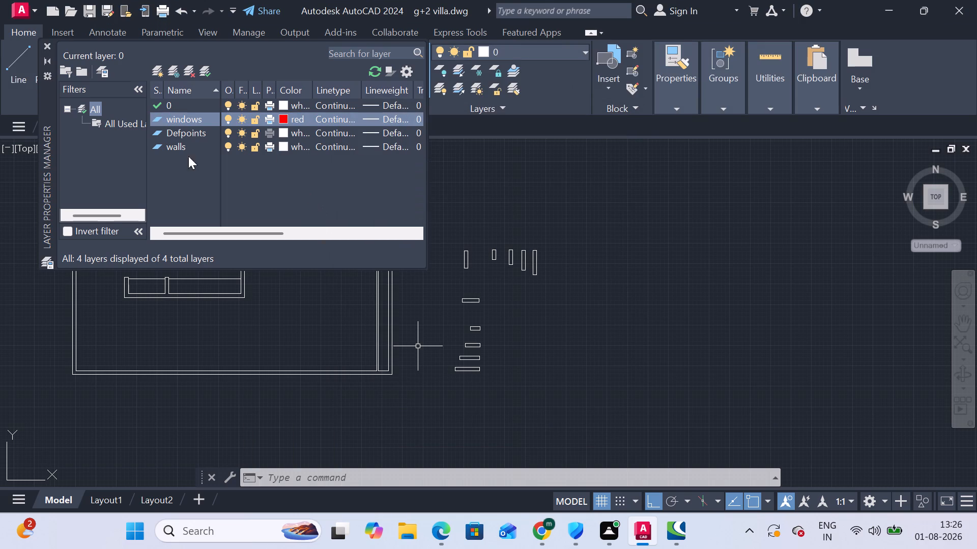
# Create a new layer named doors with yellow colour and close the layer manager.
pyautogui.click(175, 74)
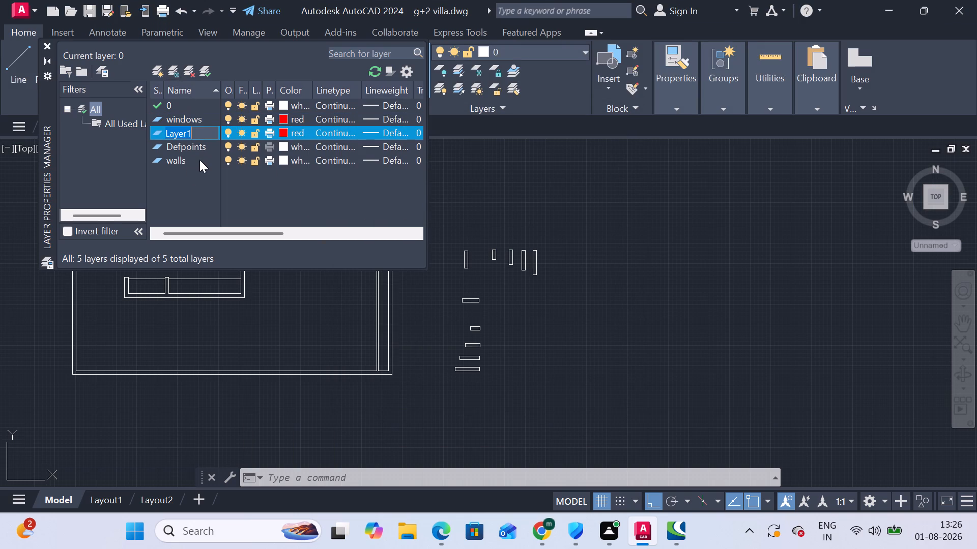
pyautogui.press('BackSpace')
pyautogui.write('doors')
pyautogui.press('Return')
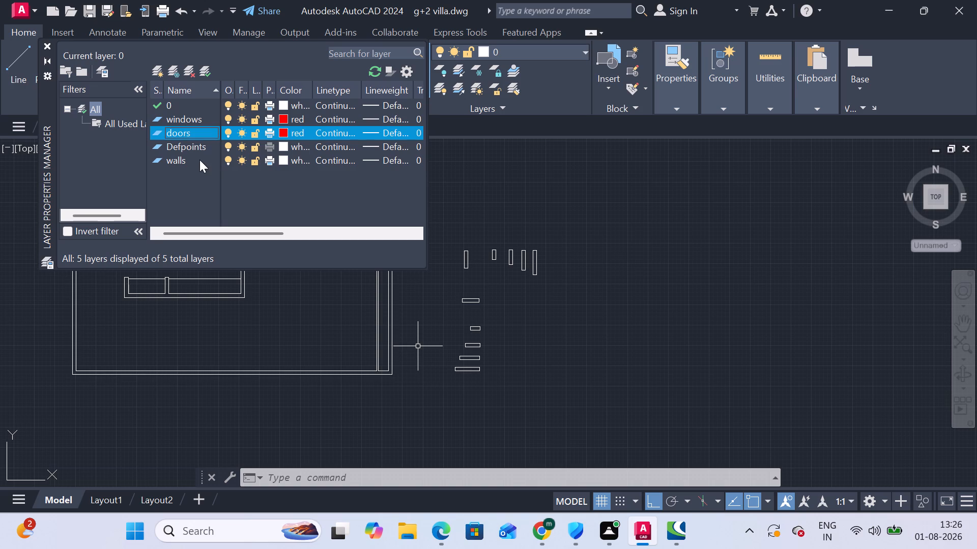
pyautogui.click(288, 131)
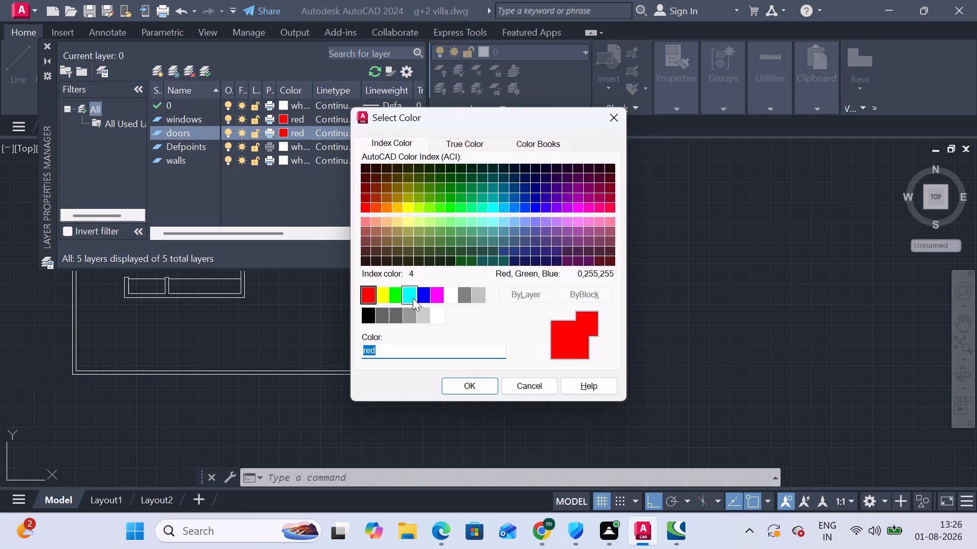
pyautogui.click(381, 299)
pyautogui.click(472, 380)
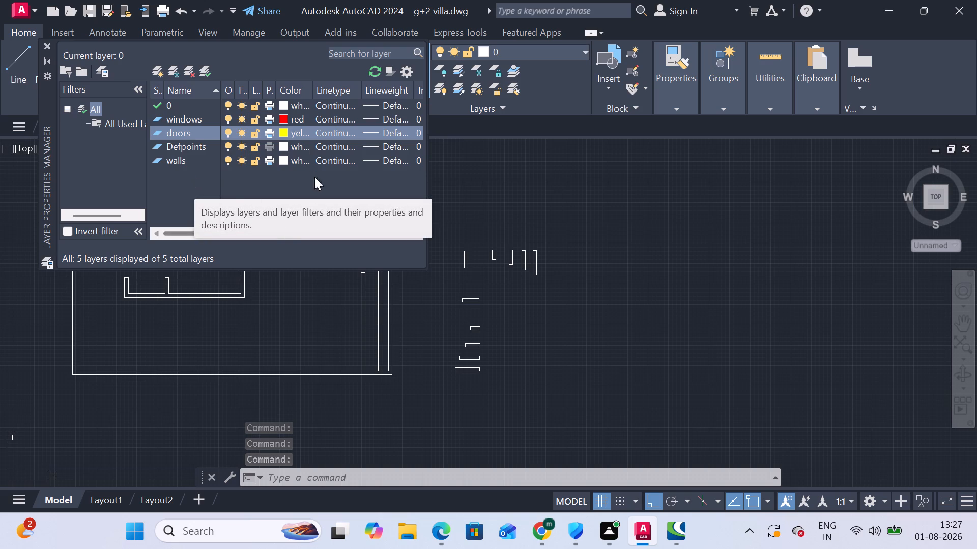
pyautogui.click(582, 174)
pyautogui.moveTo(478, 209); pyautogui.dragTo(479, 205)
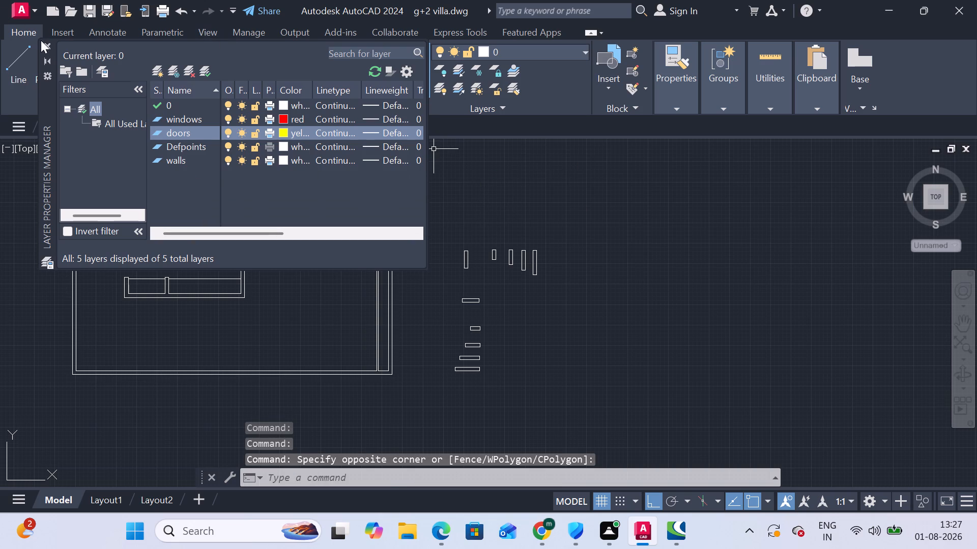
pyautogui.click(43, 46)
# Assign the four lowest horizontal and four rightmost vertical opening rectangles beside the plan to the windows layer.
pyautogui.moveTo(480, 365); pyautogui.dragTo(477, 262, button='middle')
pyautogui.scroll(1, 477, 365)
pyautogui.scroll(1, 469, 278)
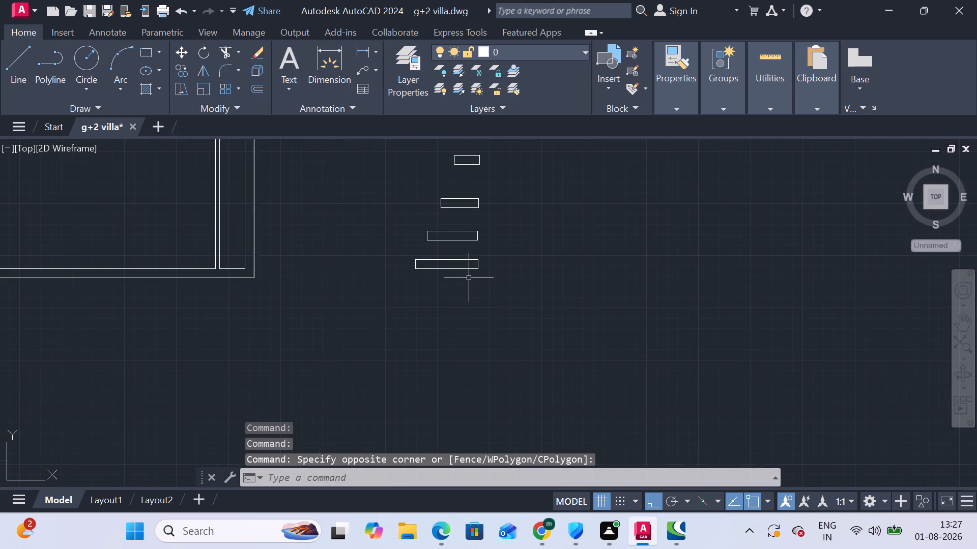
pyautogui.moveTo(390, 251); pyautogui.dragTo(397, 252)
pyautogui.click(510, 281)
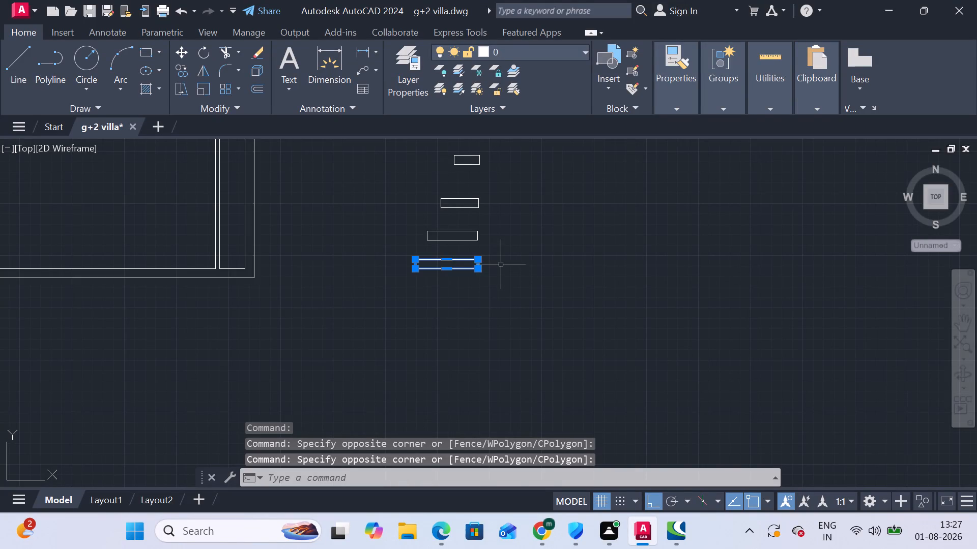
pyautogui.scroll(-3, 524, 248)
pyautogui.click(483, 164)
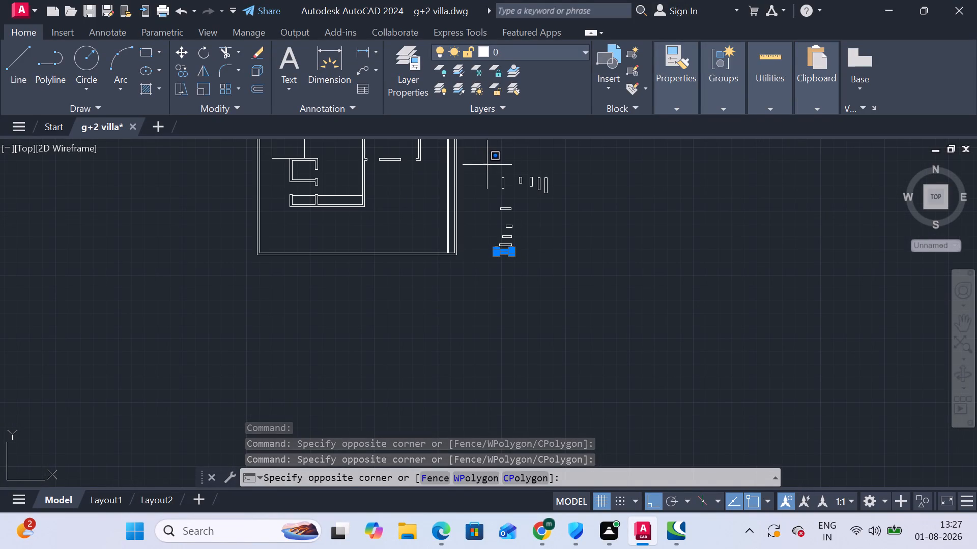
pyautogui.click(495, 164)
pyautogui.moveTo(481, 219); pyautogui.dragTo(493, 219)
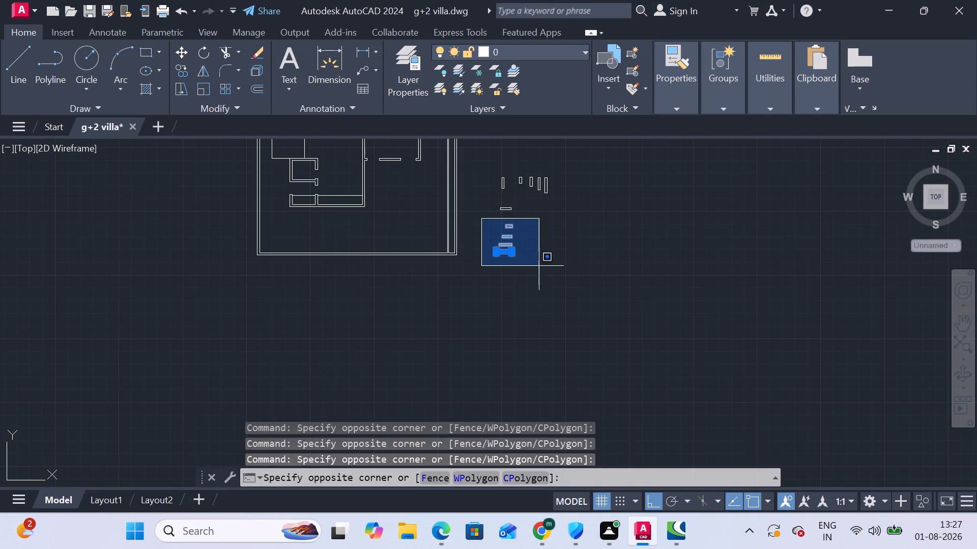
pyautogui.click(537, 275)
pyautogui.click(510, 166)
pyautogui.click(573, 215)
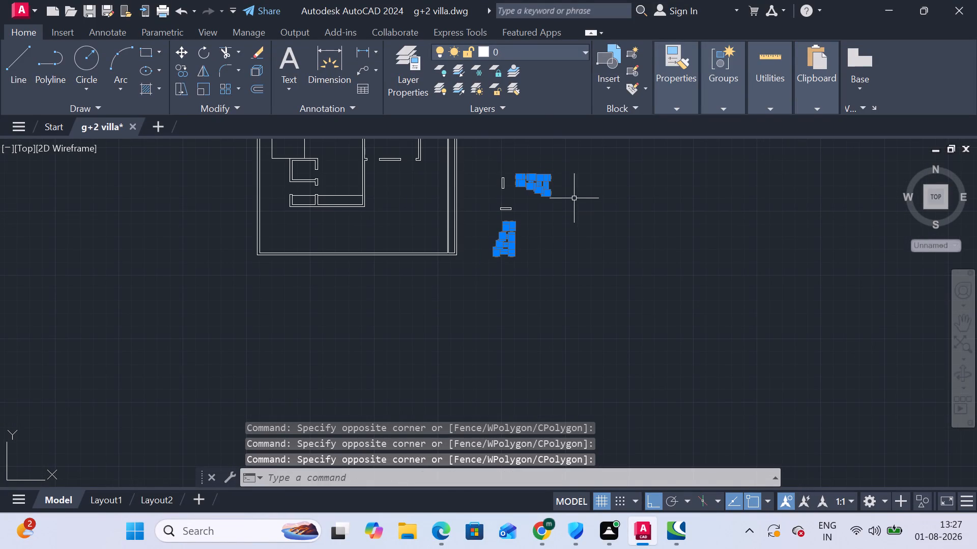
pyautogui.click(534, 51)
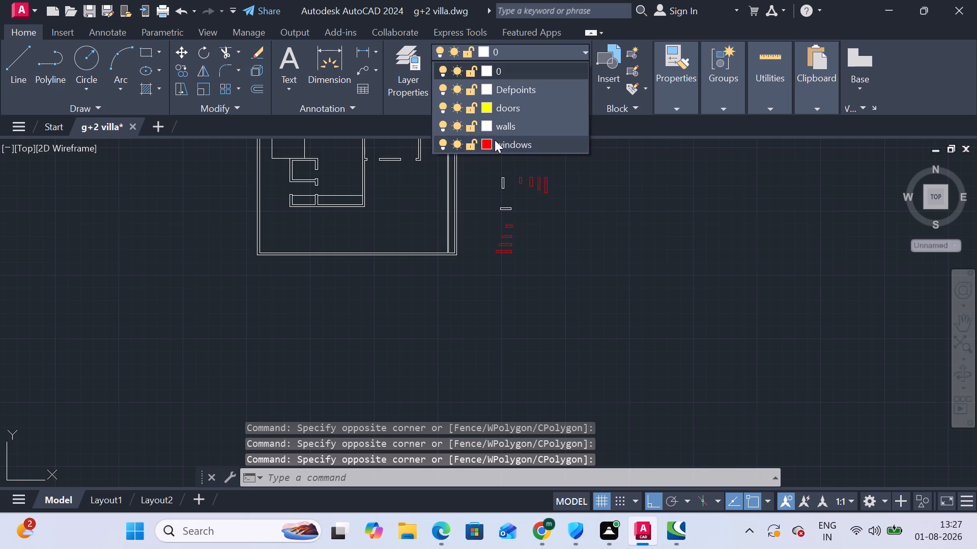
pyautogui.click(495, 140)
pyautogui.scroll(1, 545, 251)
pyautogui.moveTo(553, 257); pyautogui.dragTo(560, 281, button='middle')
pyautogui.press('Escape')
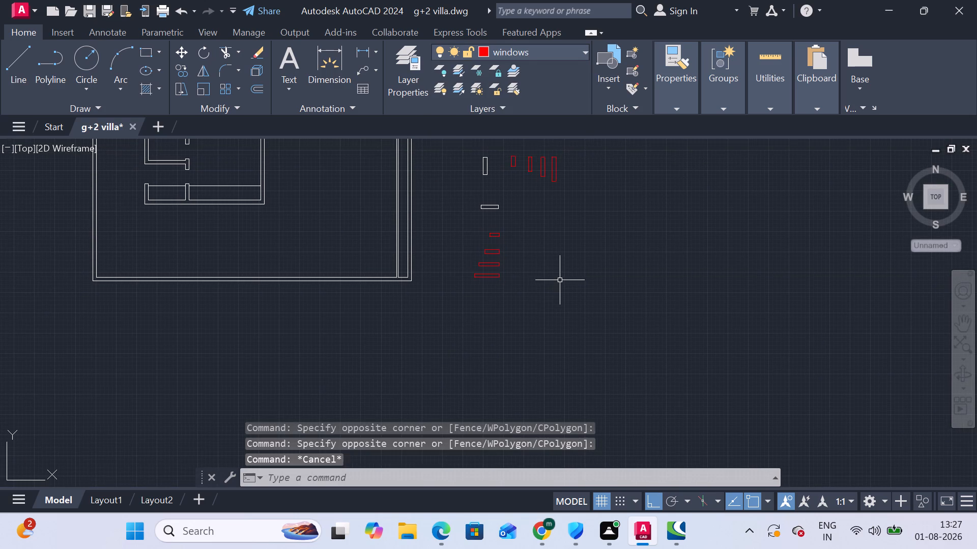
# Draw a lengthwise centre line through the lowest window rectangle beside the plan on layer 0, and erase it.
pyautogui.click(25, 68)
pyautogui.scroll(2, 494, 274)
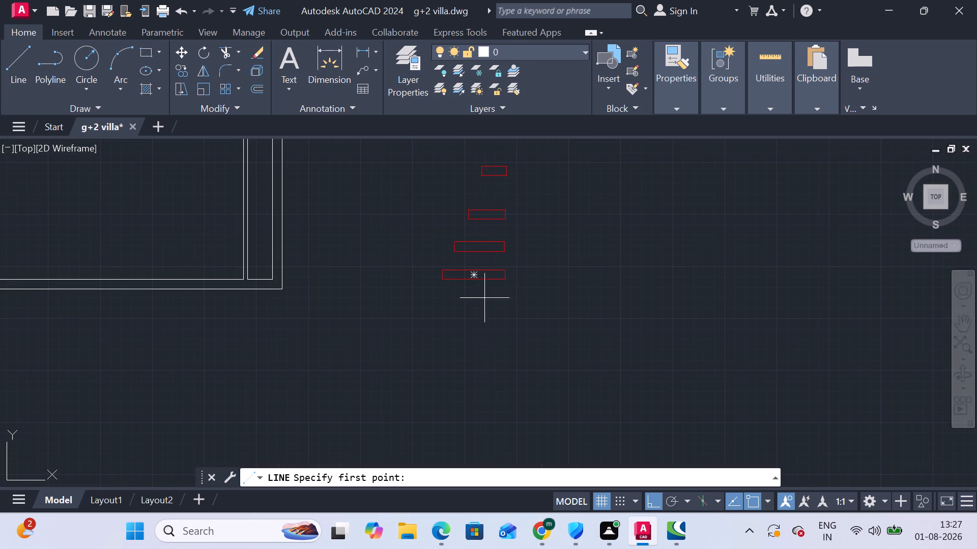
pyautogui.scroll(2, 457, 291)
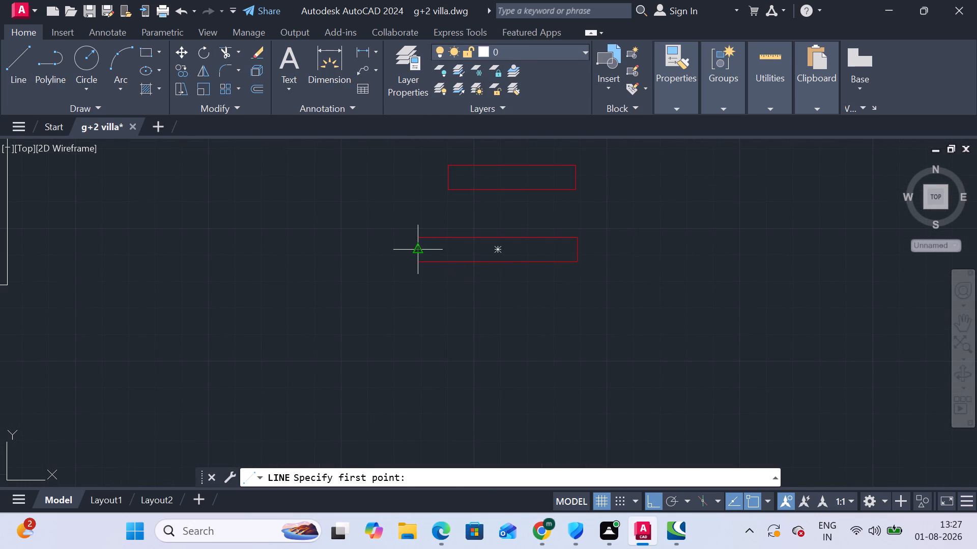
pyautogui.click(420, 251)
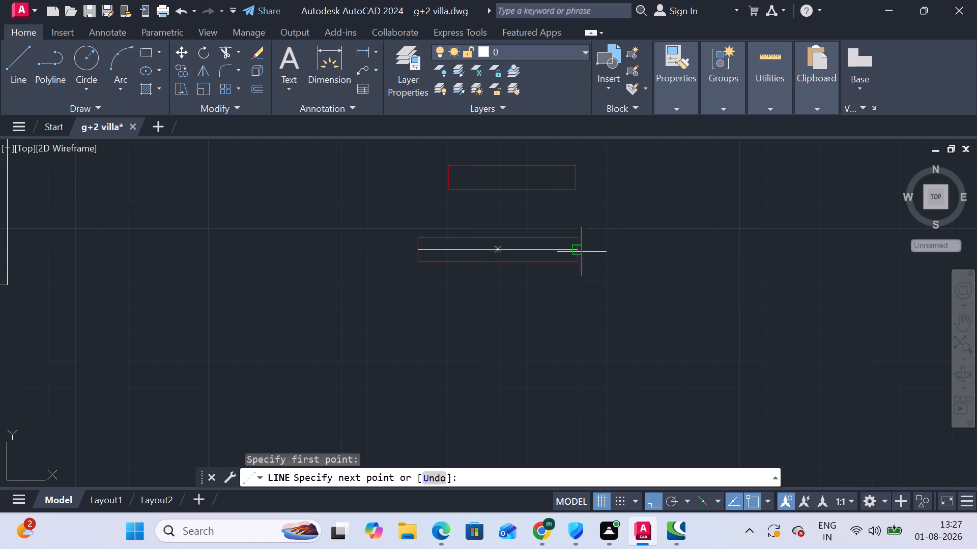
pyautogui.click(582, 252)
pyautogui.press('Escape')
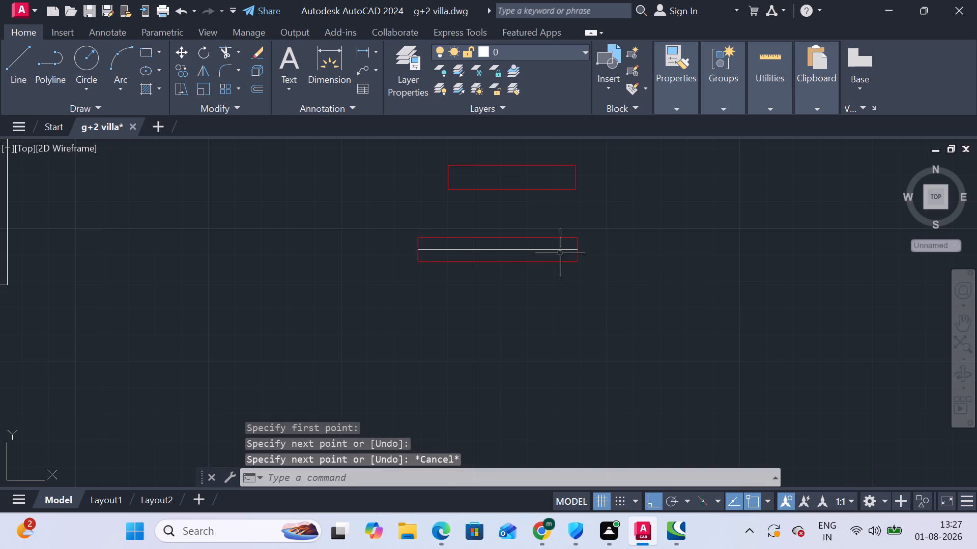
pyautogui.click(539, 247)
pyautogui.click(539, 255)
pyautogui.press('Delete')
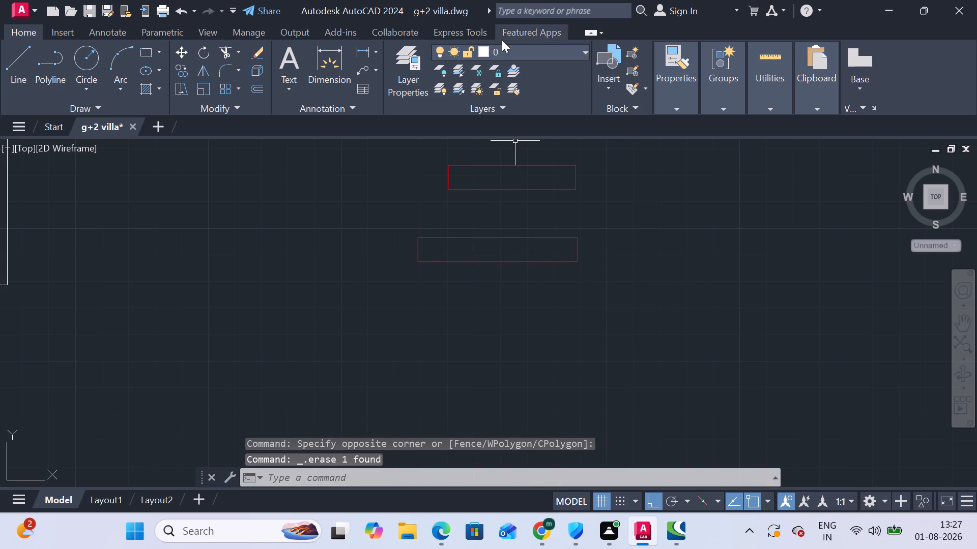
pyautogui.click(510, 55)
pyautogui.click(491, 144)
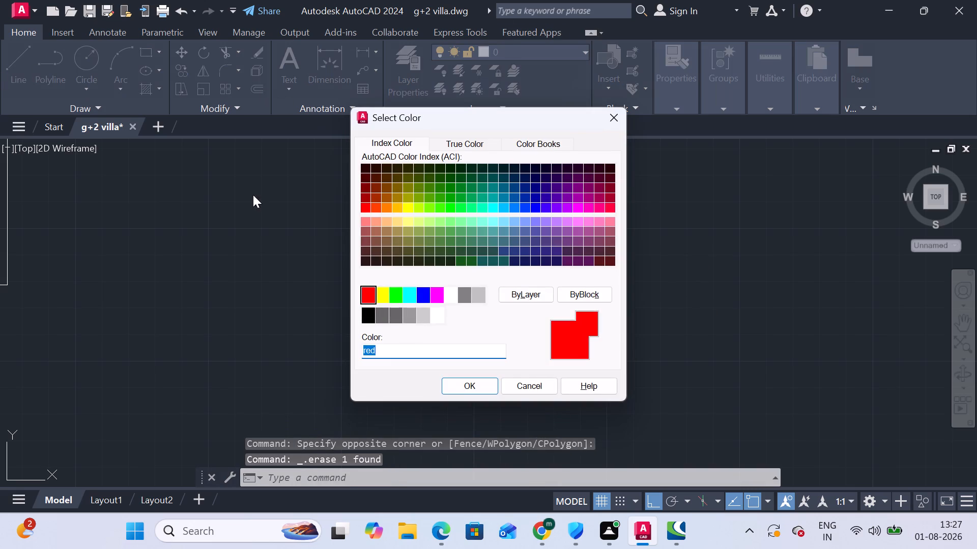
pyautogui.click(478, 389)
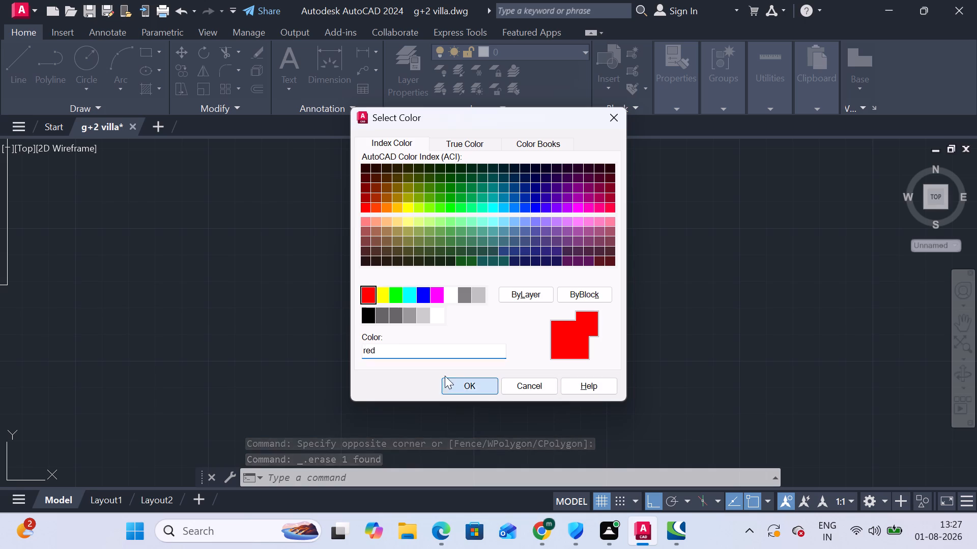
# Make windows the current layer and draw a lengthwise centre line through the lowest window rectangle between its short sides' midpoints.
pyautogui.click(27, 60)
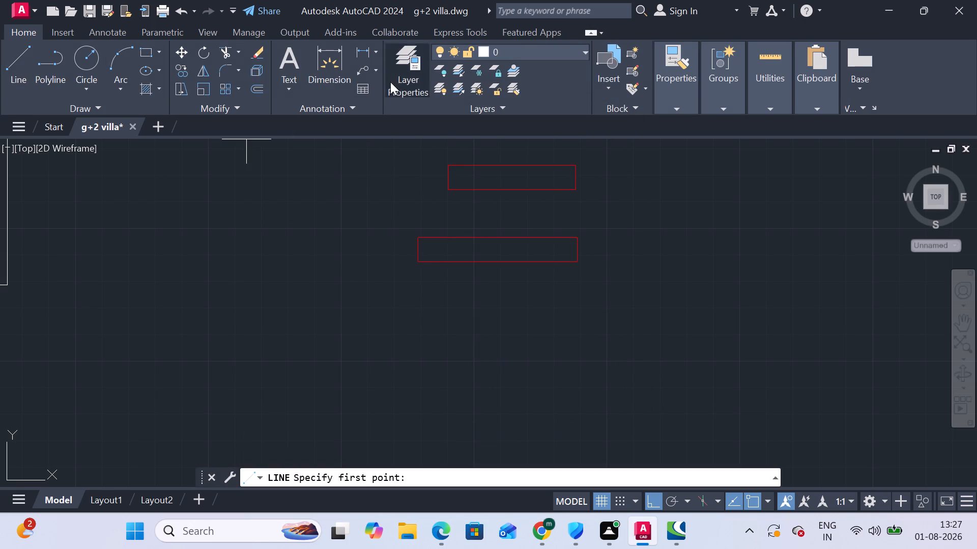
pyautogui.click(507, 51)
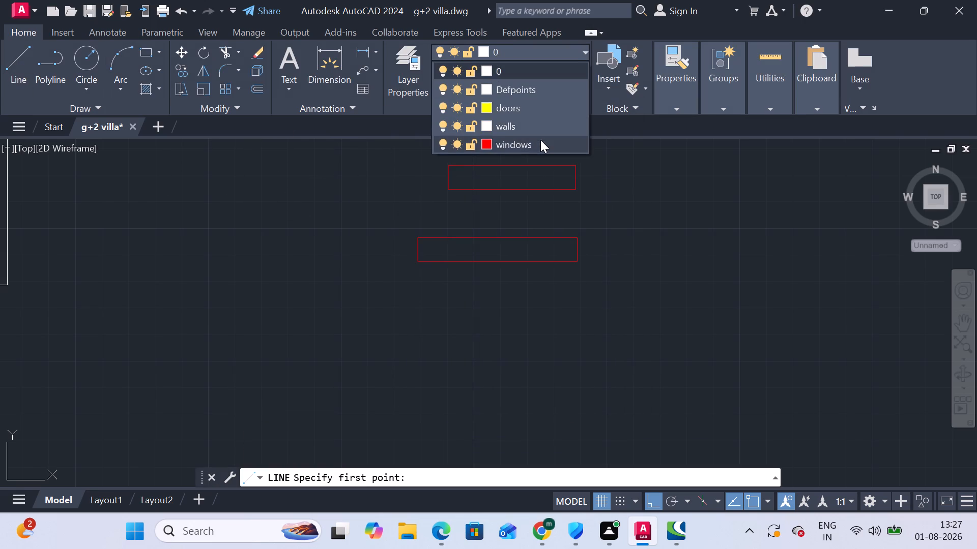
pyautogui.click(540, 140)
pyautogui.click(19, 60)
pyautogui.scroll(1, 416, 244)
pyautogui.click(421, 249)
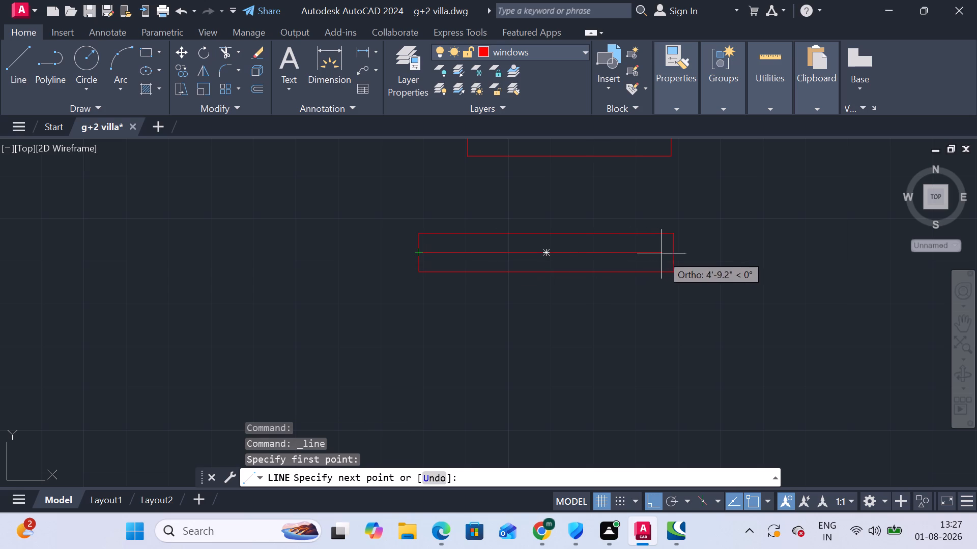
pyautogui.click(672, 254)
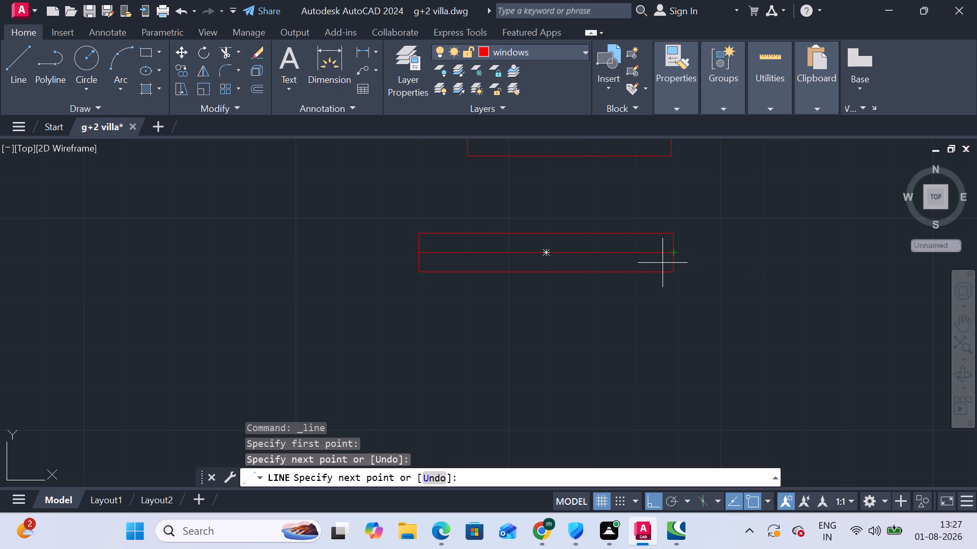
pyautogui.press('Escape')
# Offset the centre line of the lowest window rectangle beside the plan 2.5" to both sides.
pyautogui.scroll(-1, 610, 257)
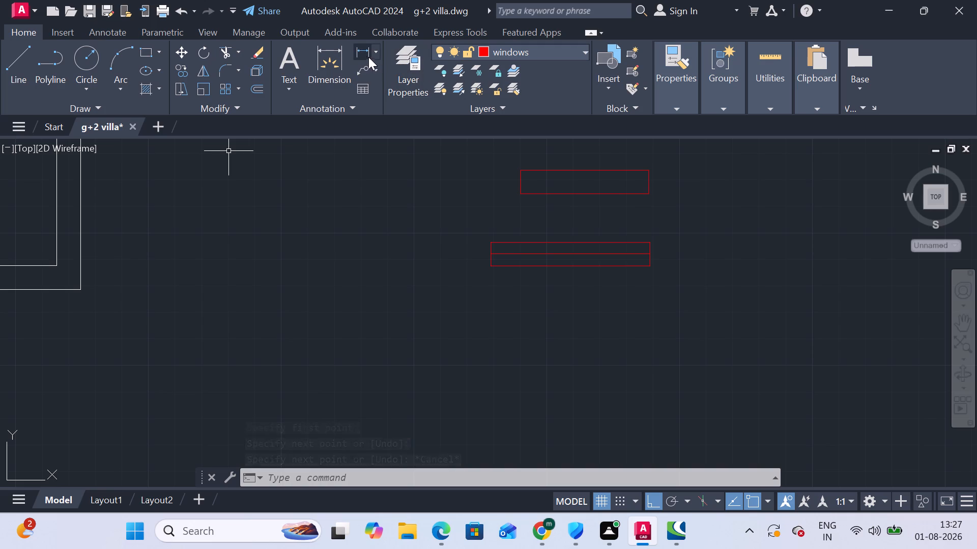
pyautogui.click(258, 91)
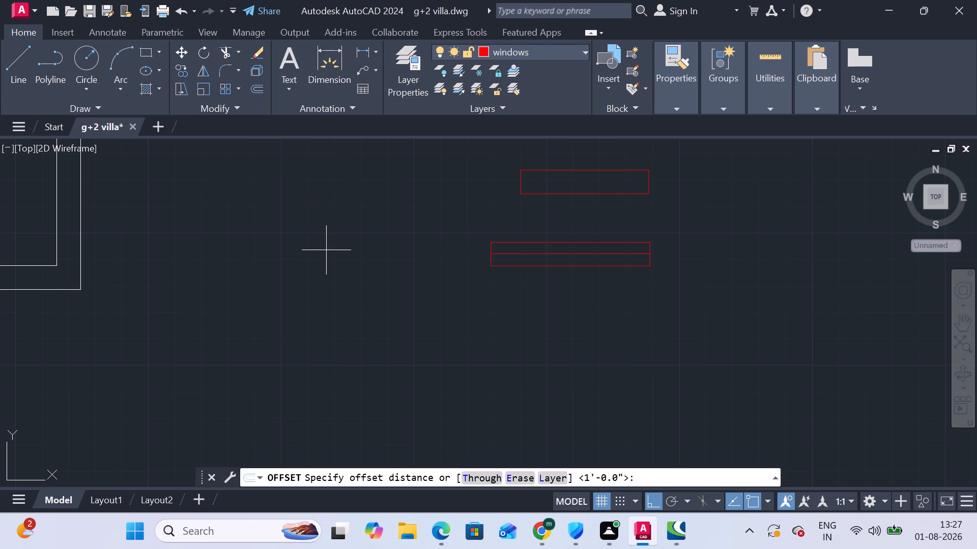
pyautogui.press('2')
pyautogui.write(".5'")
pyautogui.press('Return')
pyautogui.click(557, 254)
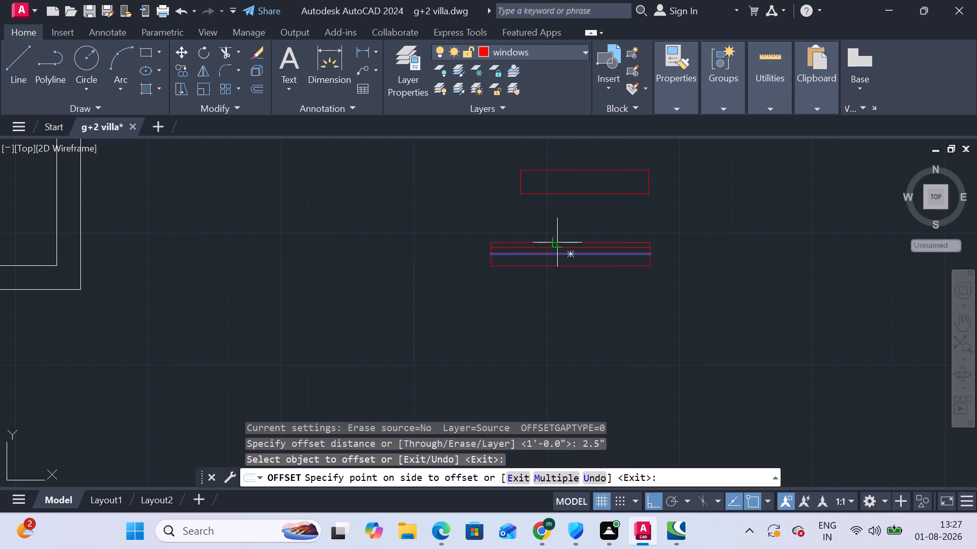
pyautogui.click(557, 245)
pyautogui.click(552, 256)
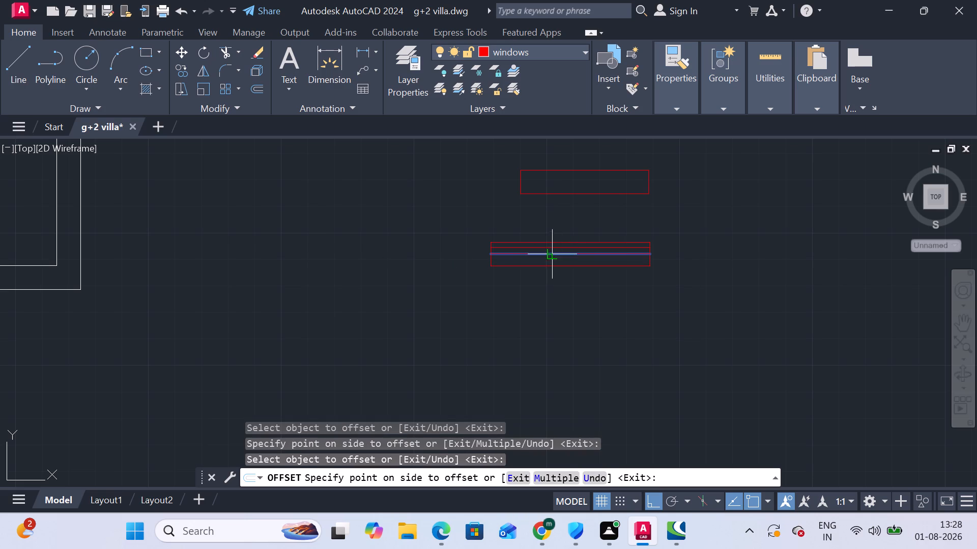
pyautogui.click(551, 260)
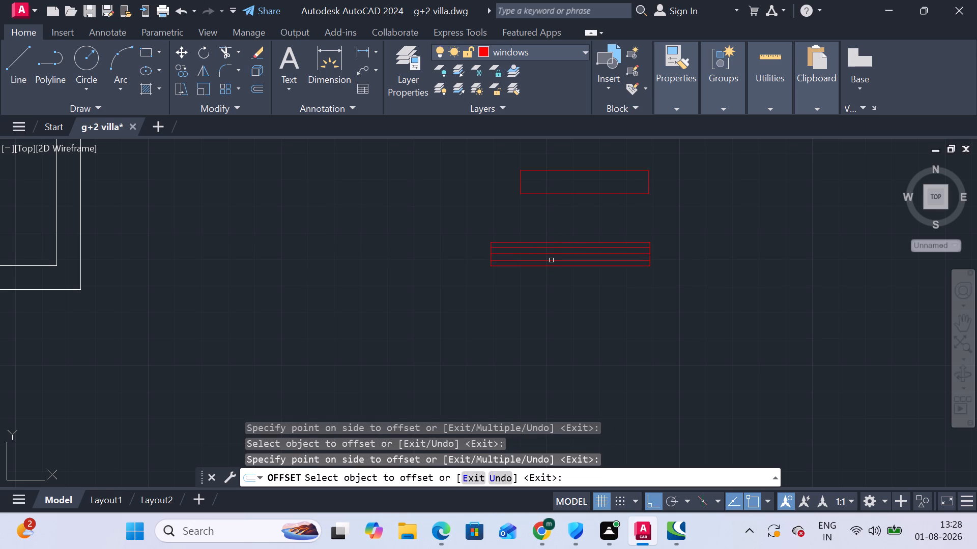
pyautogui.press('Escape')
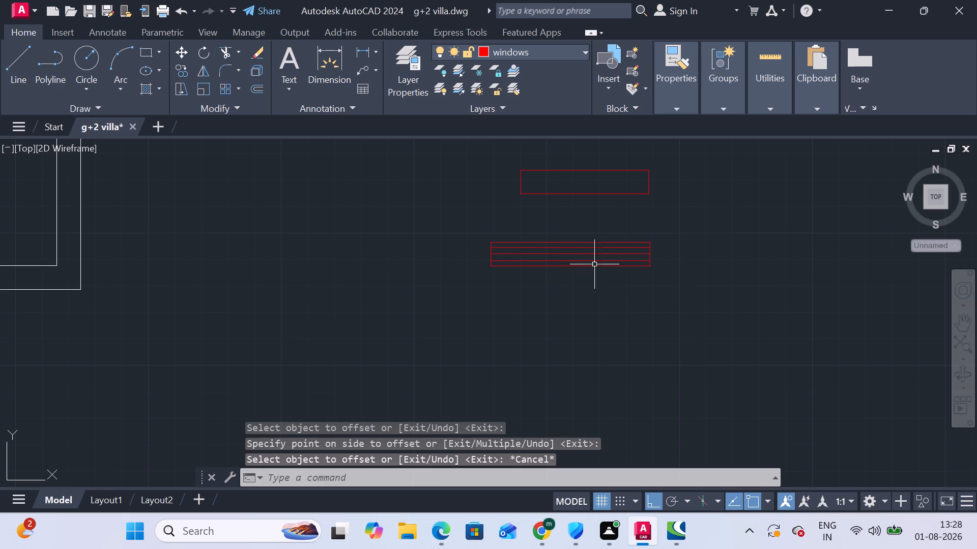
# Trim away the two long outer edges of the lowest window rectangle, keeping its short end lines.
pyautogui.scroll(1, 597, 261)
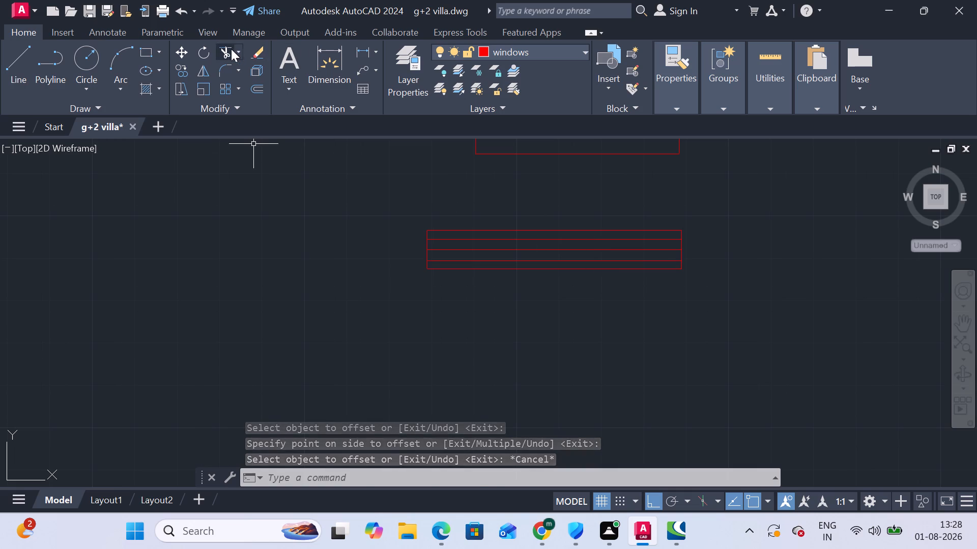
pyautogui.click(231, 49)
pyautogui.click(456, 232)
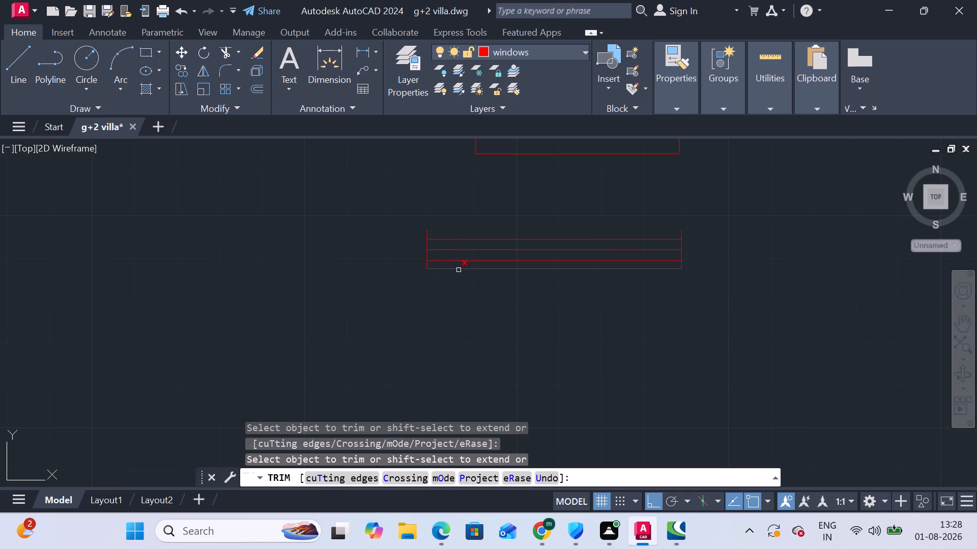
pyautogui.click(458, 270)
pyautogui.press('Escape')
pyautogui.scroll(-2, 474, 311)
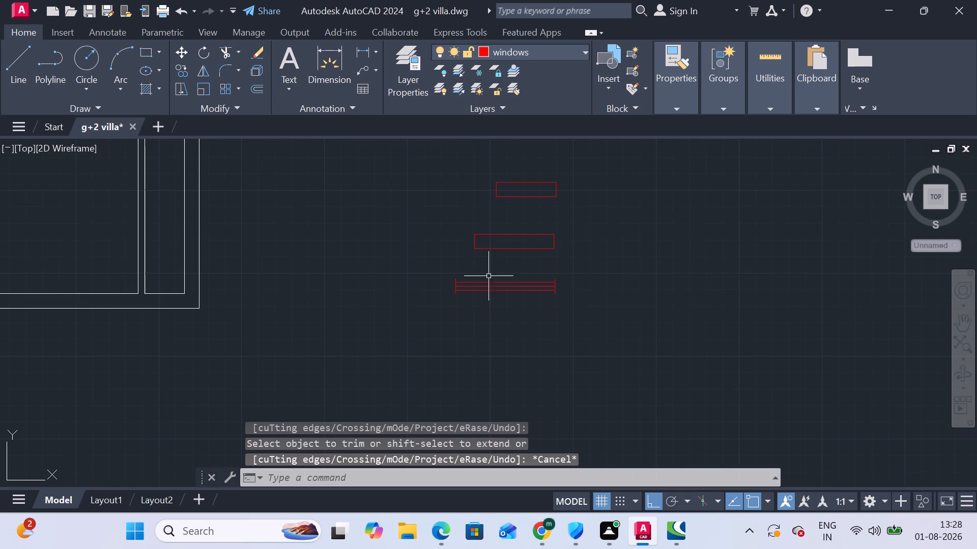
# Draw a lengthwise centre line through the shortest horizontal red window rectangle between its short sides' midpoints.
pyautogui.click(21, 60)
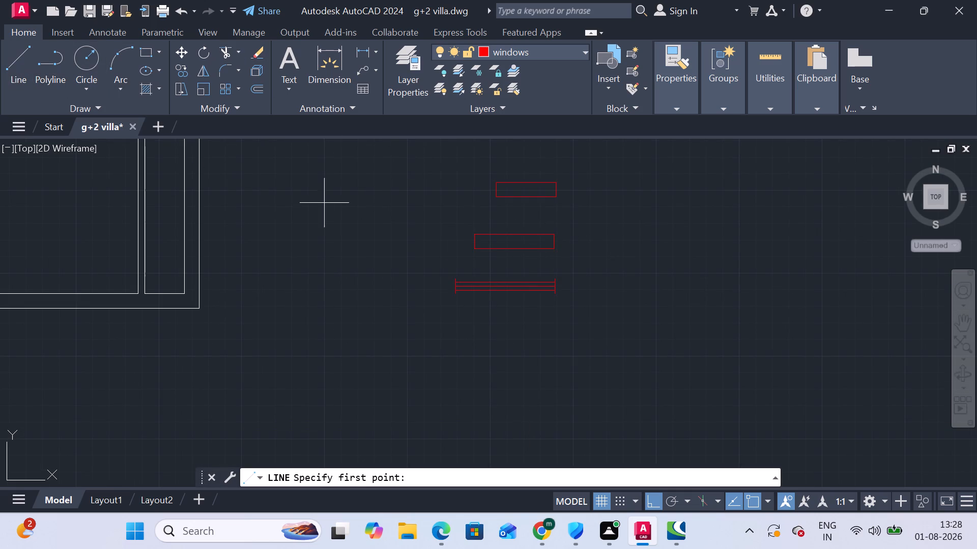
pyautogui.scroll(2, 451, 235)
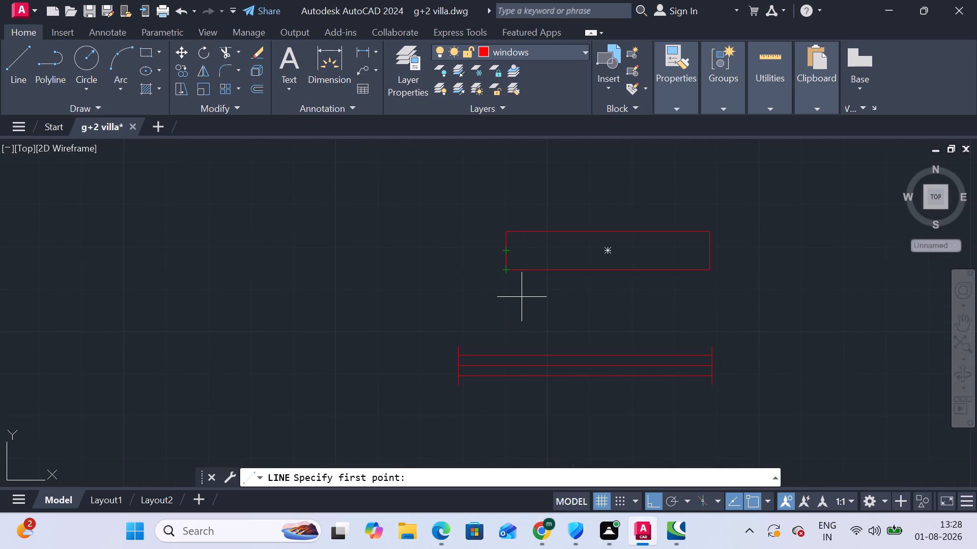
pyautogui.scroll(-1, 522, 297)
pyautogui.moveTo(540, 239); pyautogui.dragTo(504, 320, button='middle')
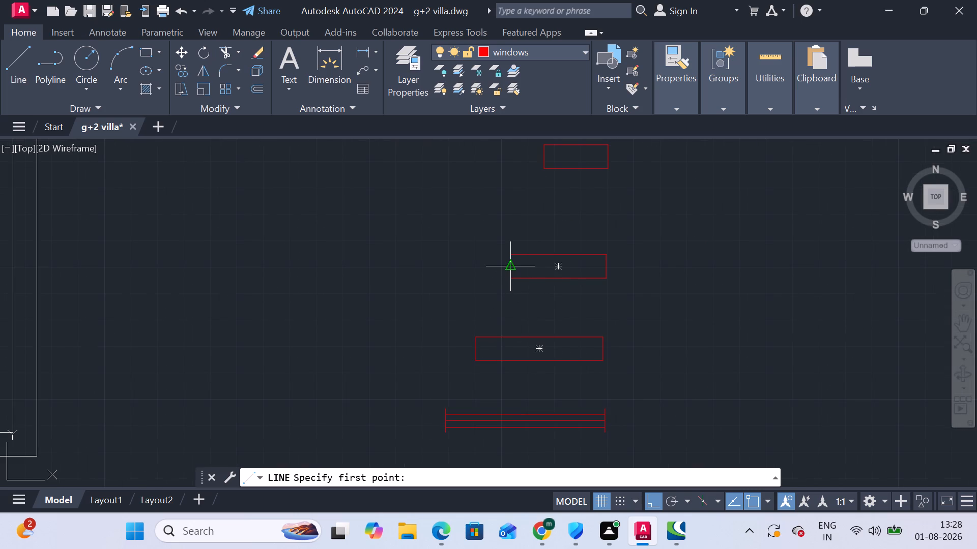
pyautogui.click(546, 155)
pyautogui.click(611, 154)
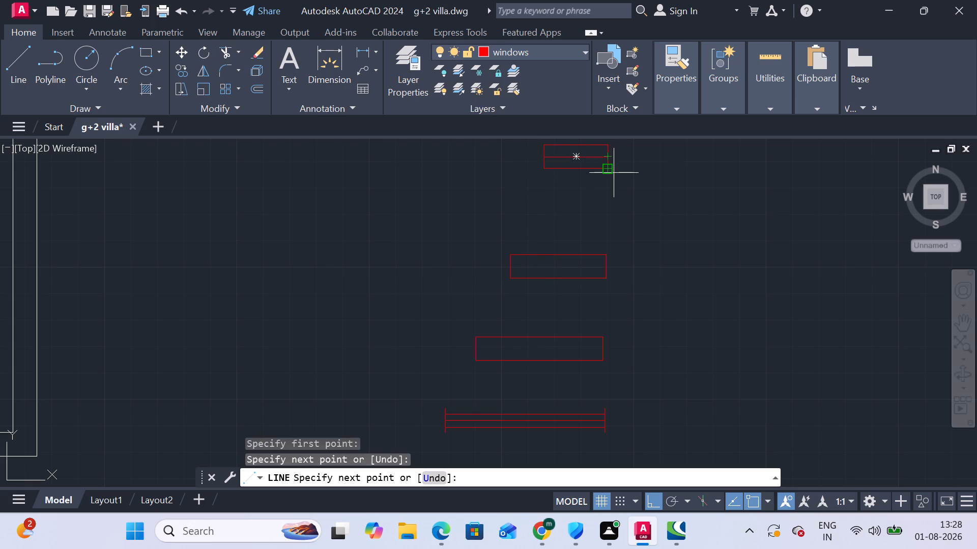
pyautogui.press('Escape')
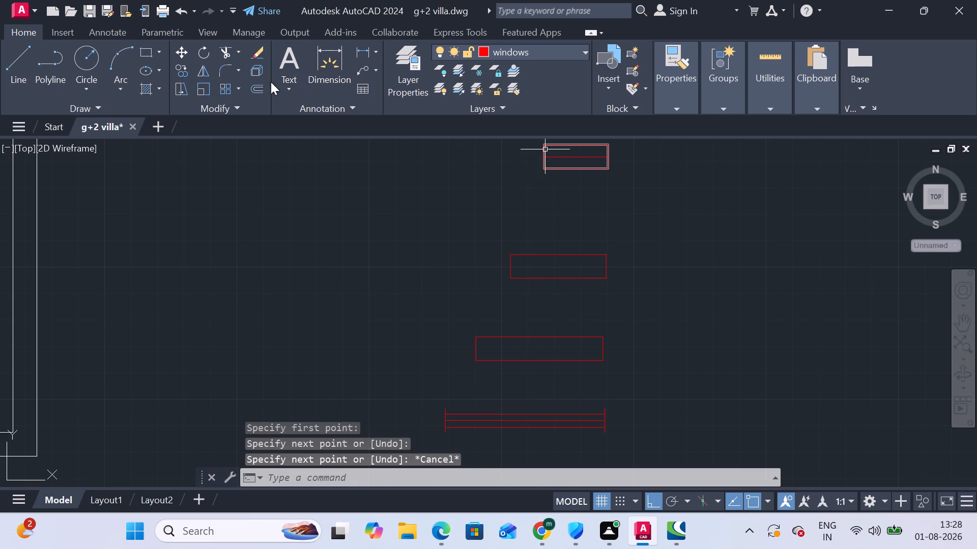
# Offset the centre line of the shortest horizontal window rectangle 2.5" to both sides.
pyautogui.click(253, 86)
pyautogui.press('Return')
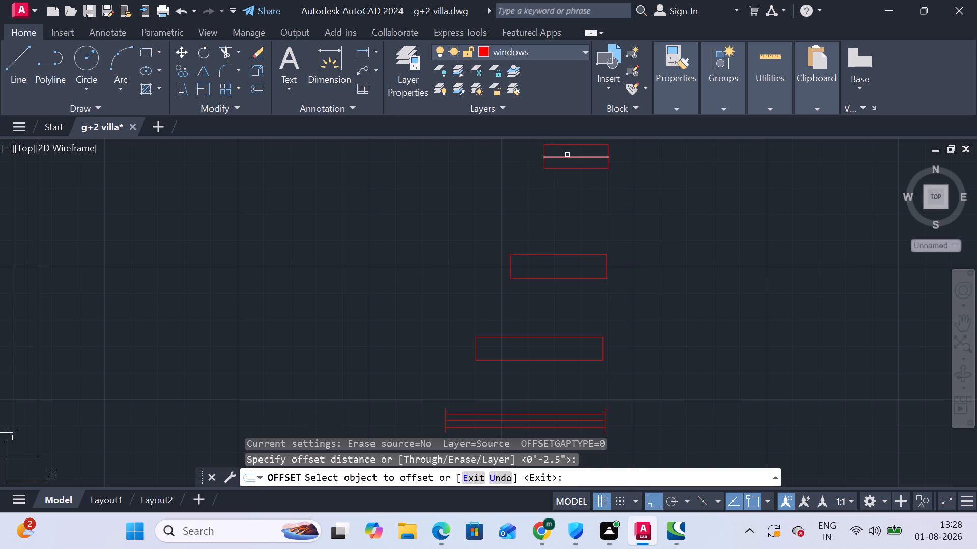
pyautogui.click(567, 155)
pyautogui.click(567, 149)
pyautogui.click(567, 157)
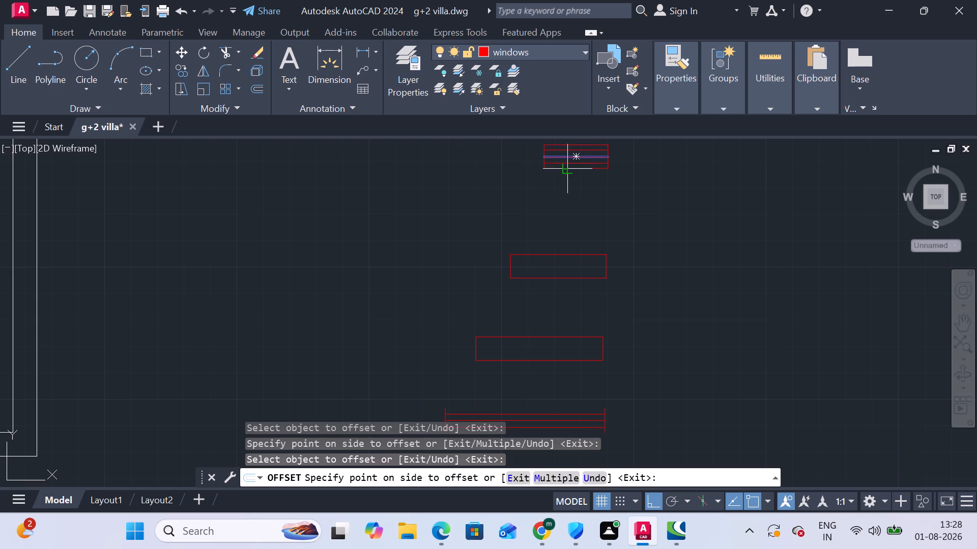
pyautogui.click(567, 168)
# Trim away the two long outer edges of the shortest horizontal window rectangle.
pyautogui.click(220, 52)
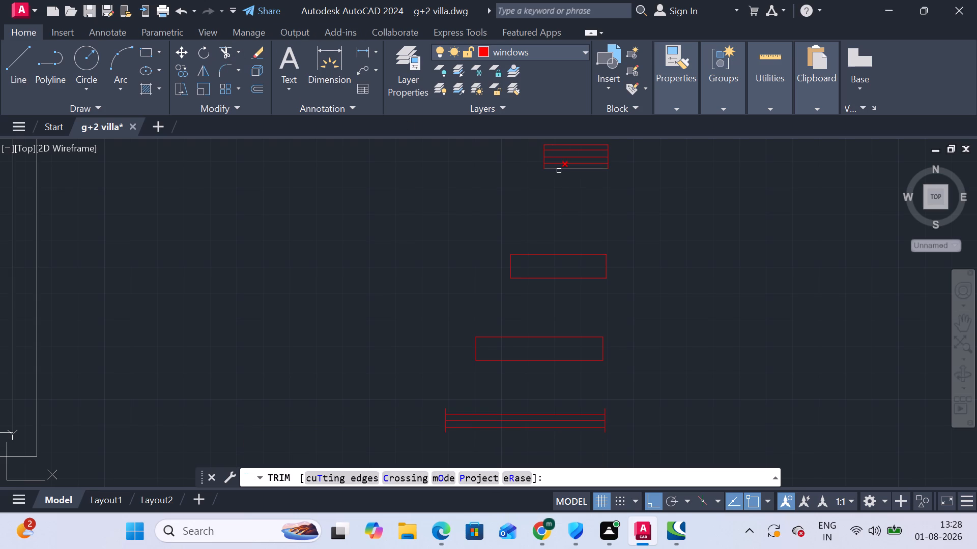
pyautogui.click(559, 171)
pyautogui.click(561, 143)
pyautogui.press('Escape')
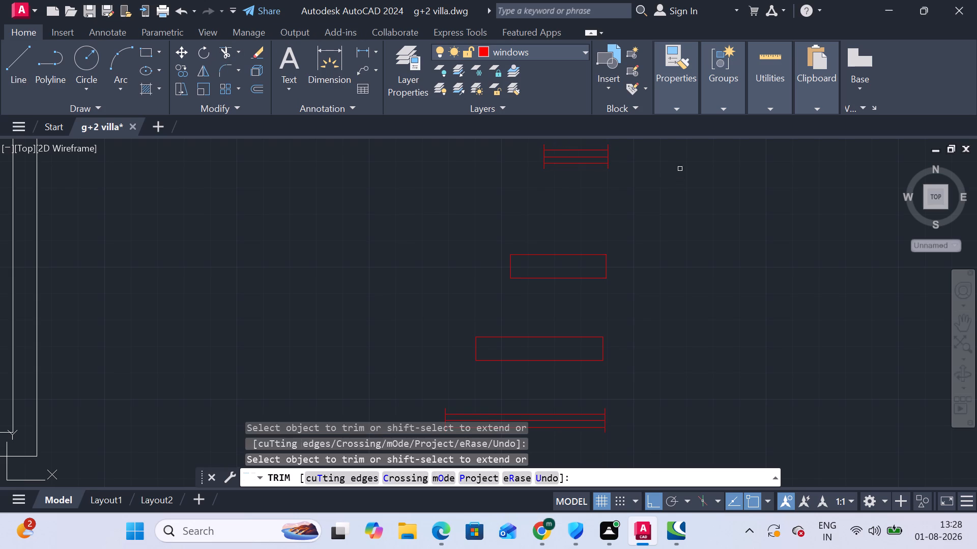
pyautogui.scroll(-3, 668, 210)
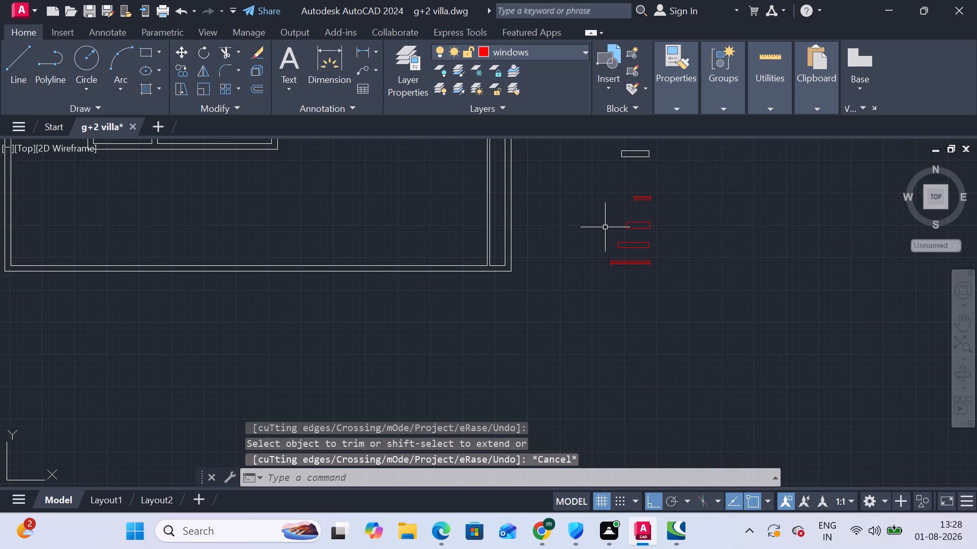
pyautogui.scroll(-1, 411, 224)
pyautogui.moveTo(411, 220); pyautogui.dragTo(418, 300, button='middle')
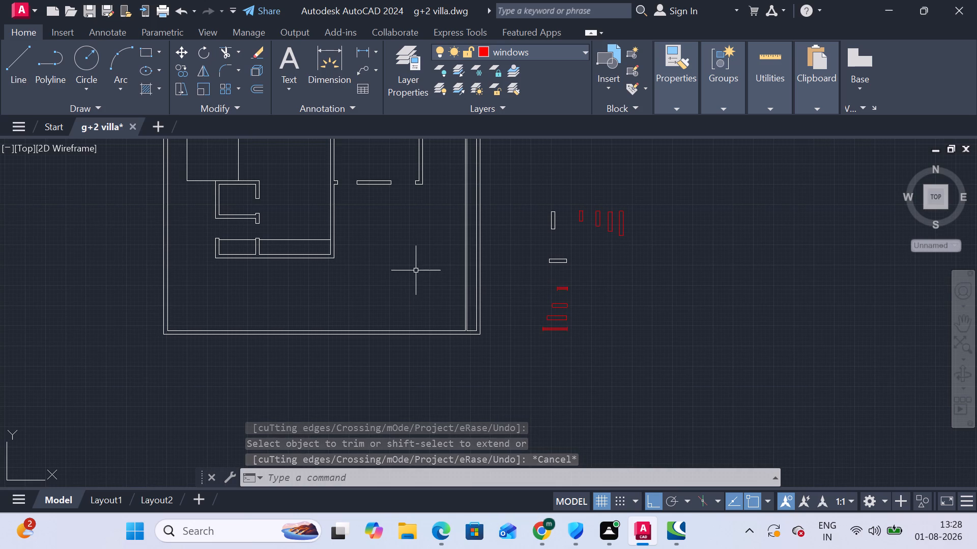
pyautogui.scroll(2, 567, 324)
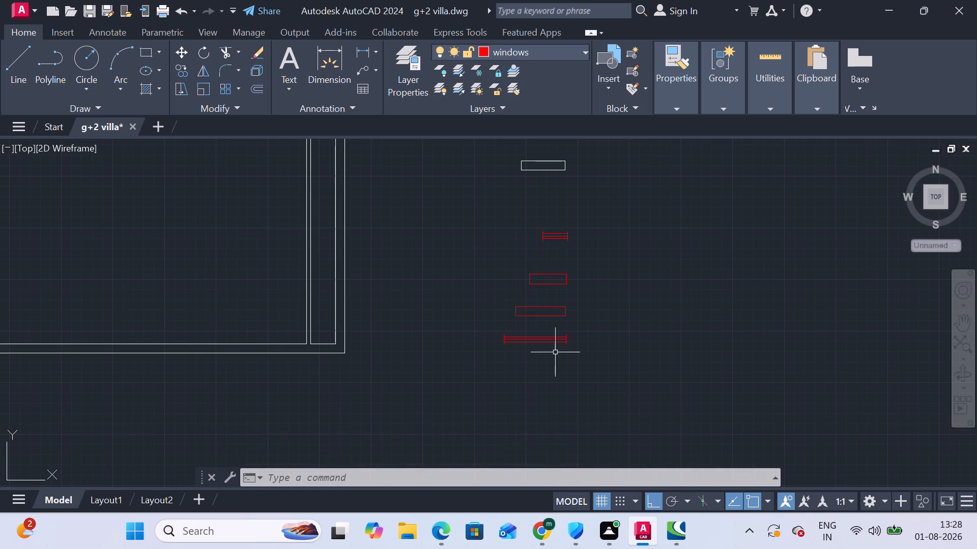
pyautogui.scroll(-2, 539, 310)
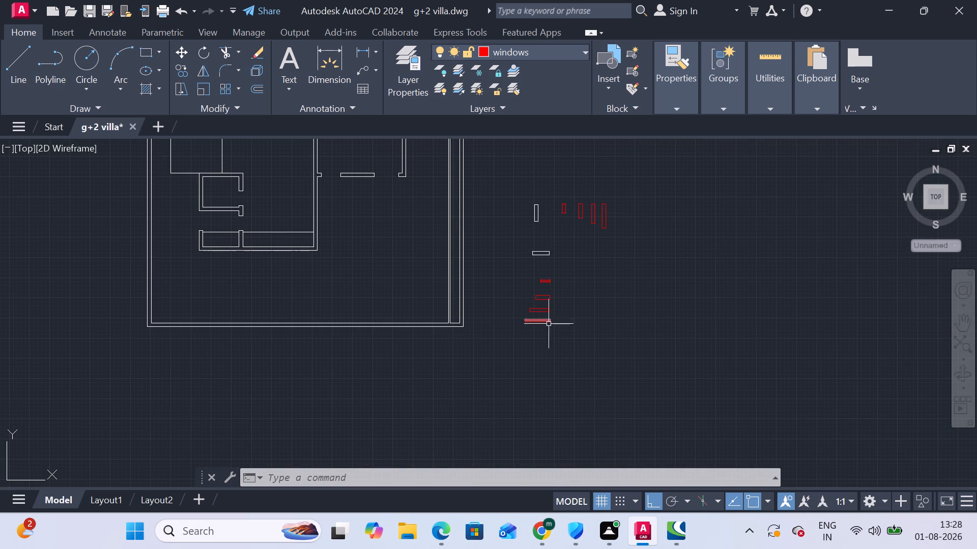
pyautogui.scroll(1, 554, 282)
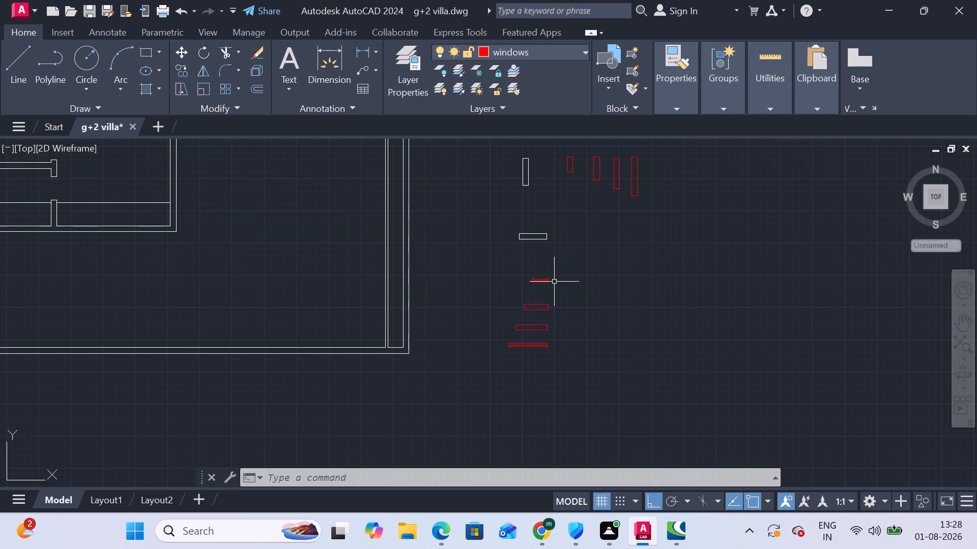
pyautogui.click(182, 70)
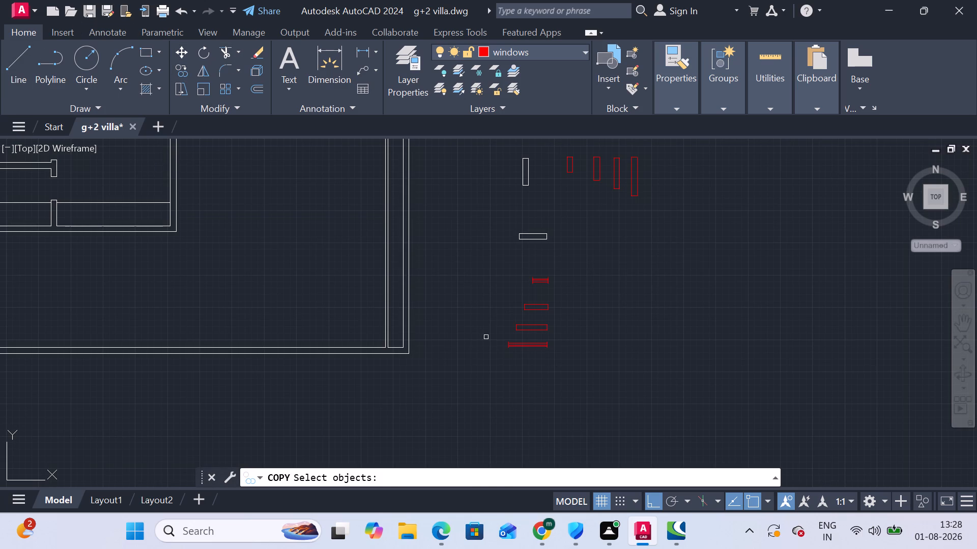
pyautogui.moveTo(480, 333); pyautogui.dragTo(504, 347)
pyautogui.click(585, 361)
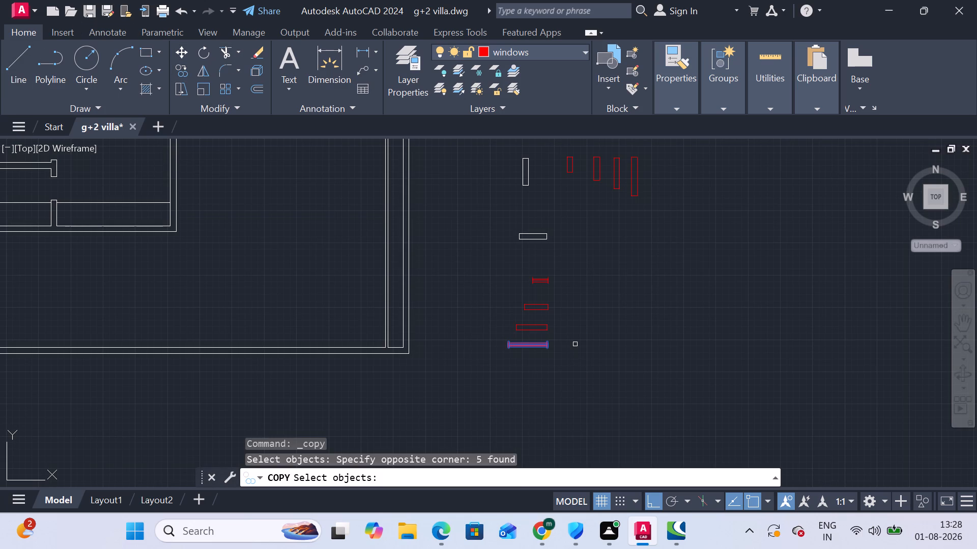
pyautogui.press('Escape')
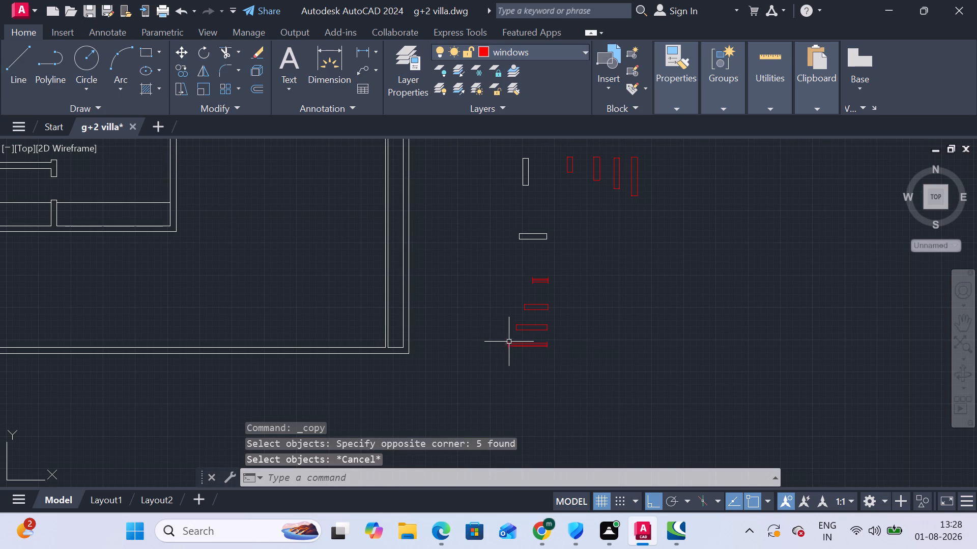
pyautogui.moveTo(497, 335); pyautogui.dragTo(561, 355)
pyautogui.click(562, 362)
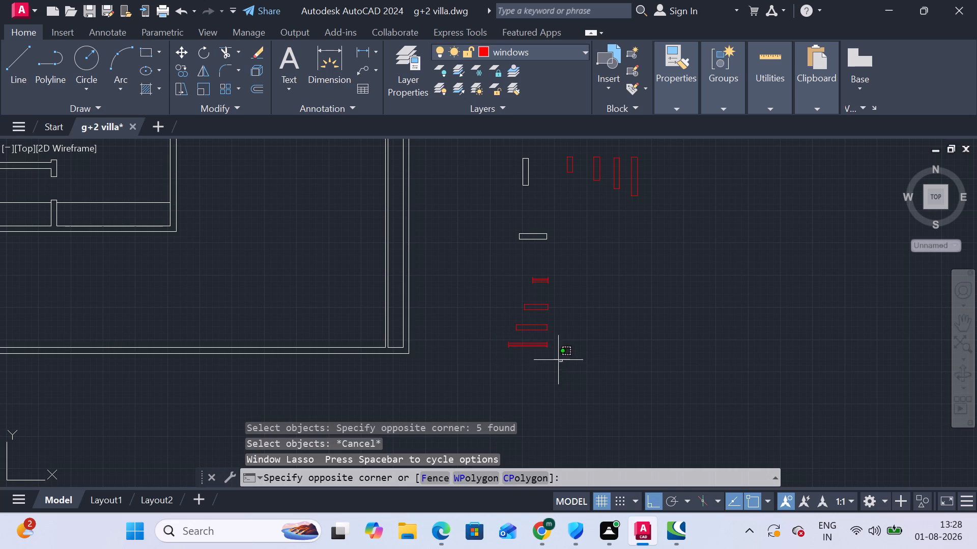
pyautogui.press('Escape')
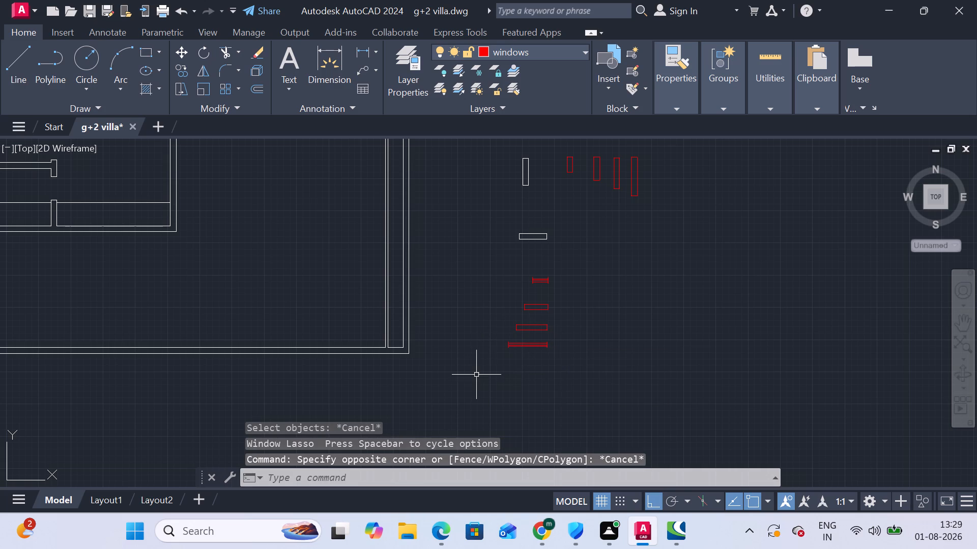
# Define the lowest horizontal window symbol as a block named window, with its base point at the symbol's lower-left corner.
pyautogui.press('b')
pyautogui.press('Return')
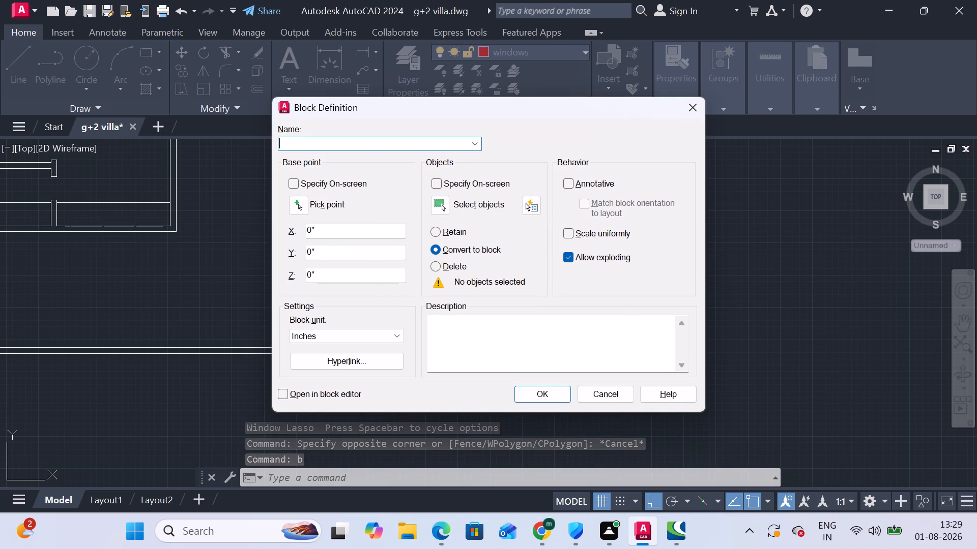
pyautogui.press('w')
pyautogui.press('i')
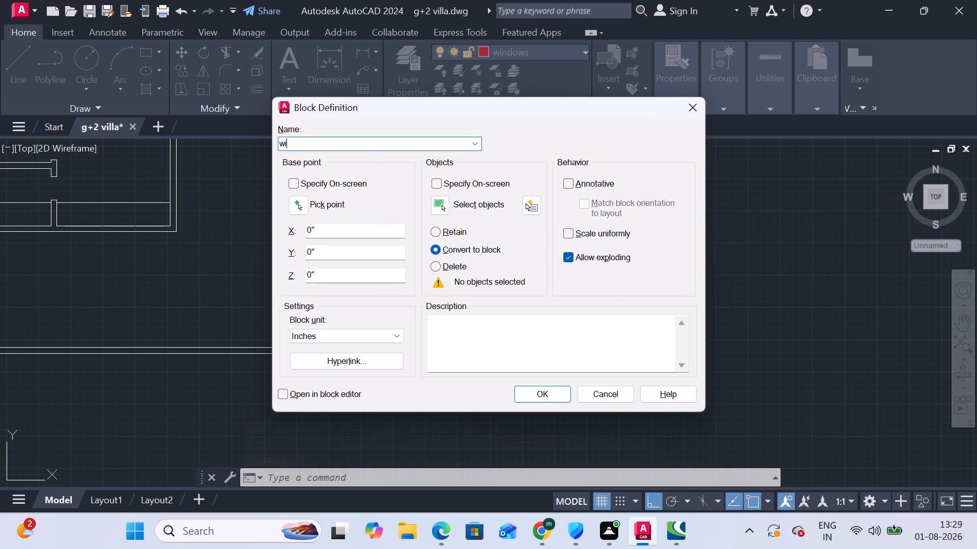
pyautogui.press('n')
pyautogui.press('d')
pyautogui.write('ow')
pyautogui.click(438, 204)
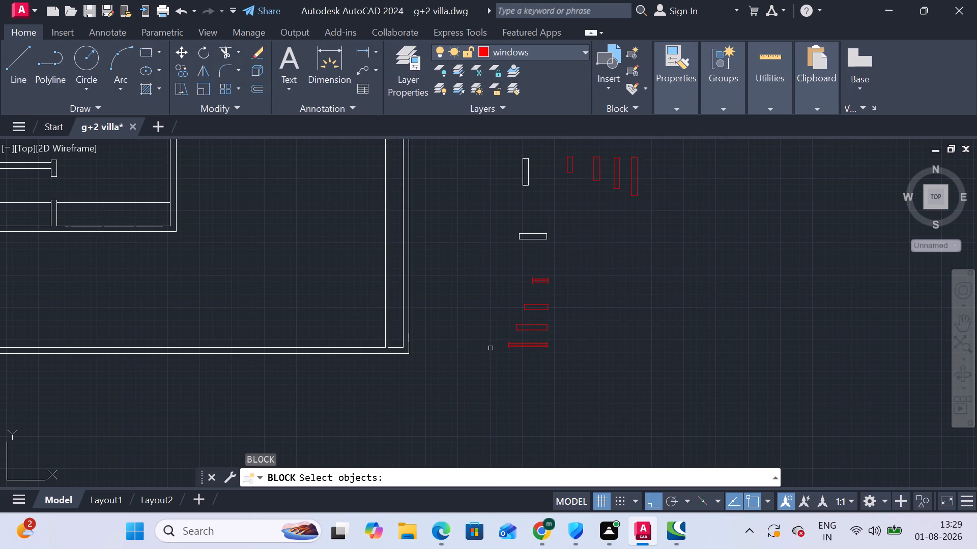
pyautogui.click(490, 340)
pyautogui.click(592, 365)
pyautogui.rightClick(585, 356)
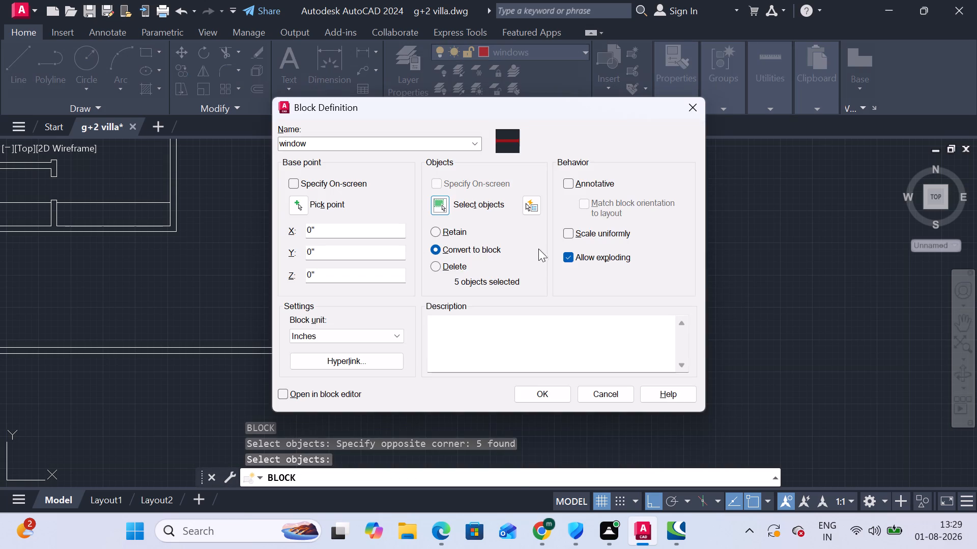
pyautogui.click(292, 208)
pyautogui.scroll(3, 506, 362)
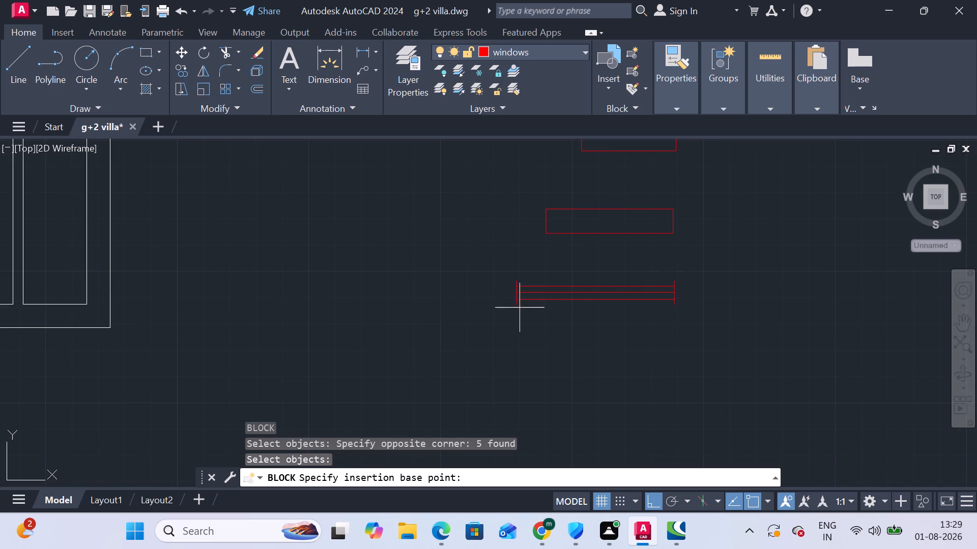
pyautogui.click(520, 308)
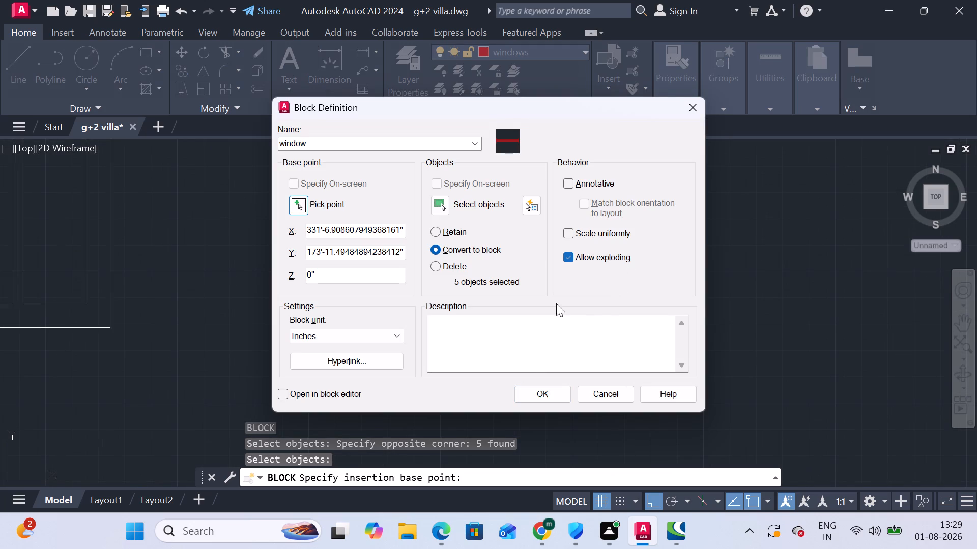
pyautogui.click(553, 393)
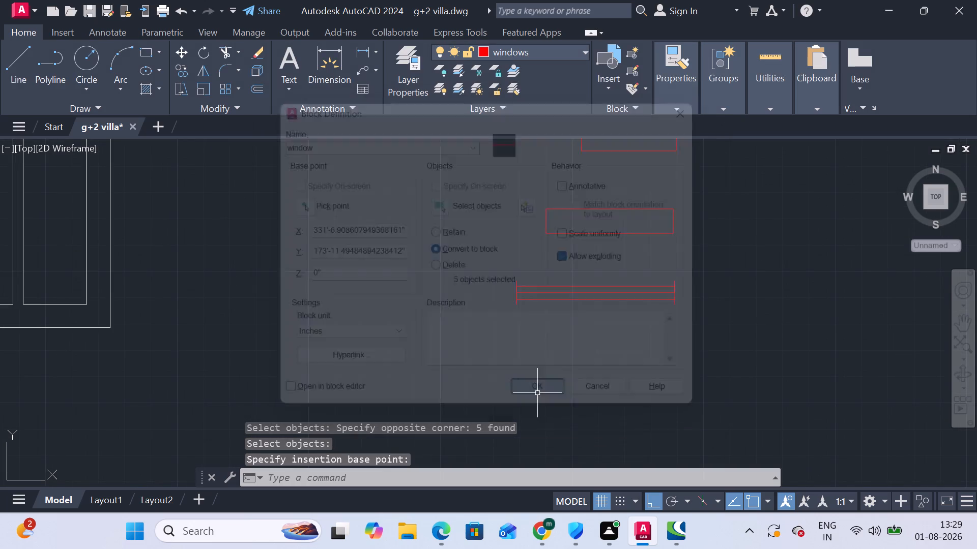
pyautogui.click(515, 304)
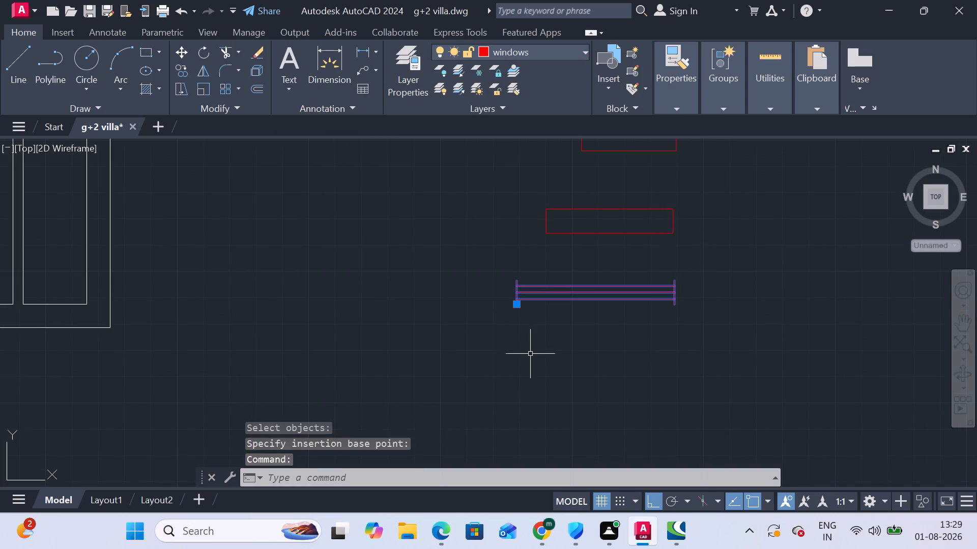
pyautogui.press('Escape')
# Copy the horizontal window block from its lower-left corner into the opening in the southeast room's south wall.
pyautogui.click(520, 288)
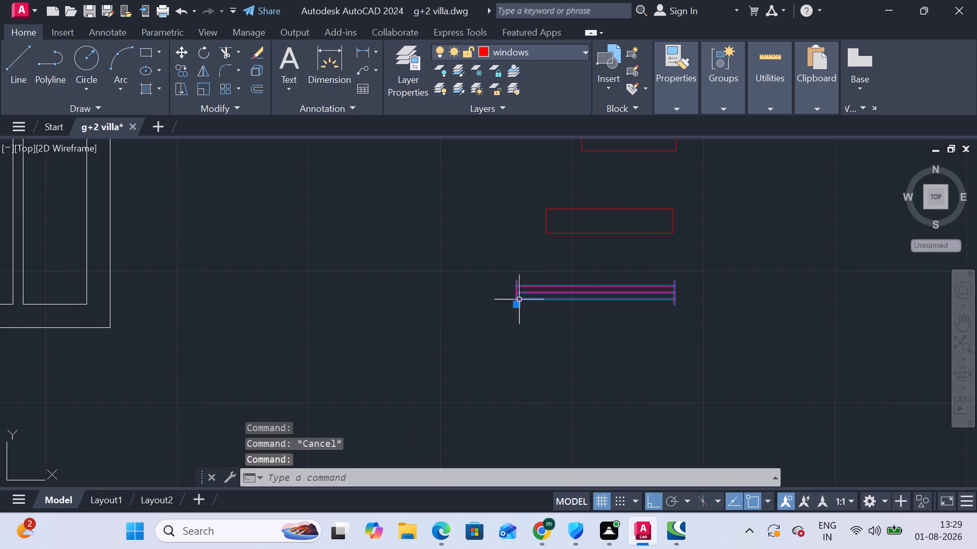
pyautogui.click(183, 68)
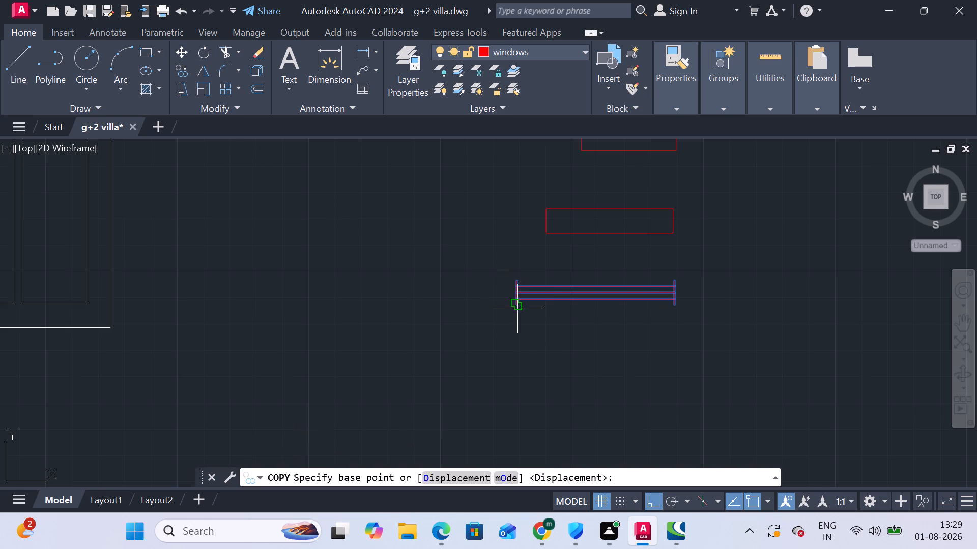
pyautogui.click(517, 306)
pyautogui.scroll(-3, 256, 244)
pyautogui.moveTo(249, 241); pyautogui.dragTo(494, 341, button='middle')
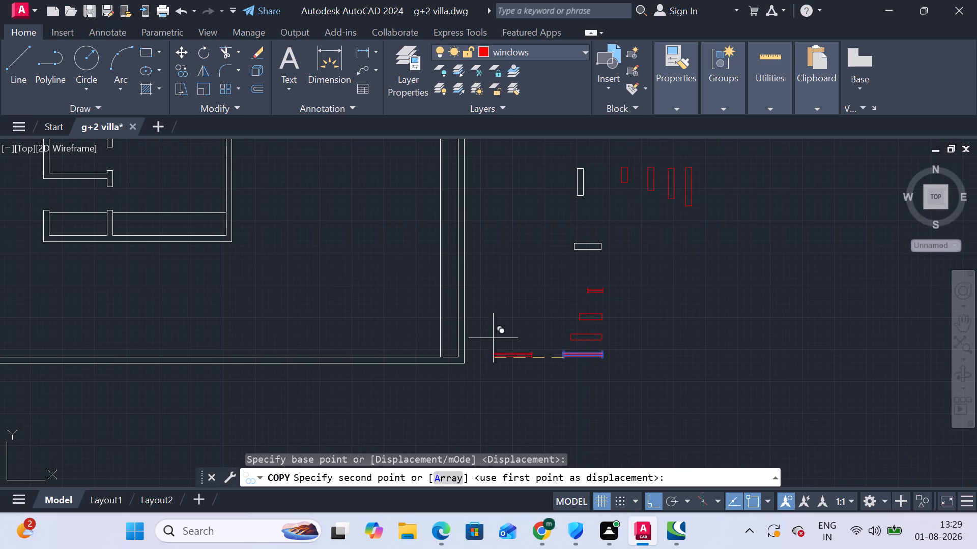
pyautogui.scroll(-1, 359, 276)
pyautogui.moveTo(363, 294); pyautogui.dragTo(394, 383, button='middle')
pyautogui.scroll(2, 362, 247)
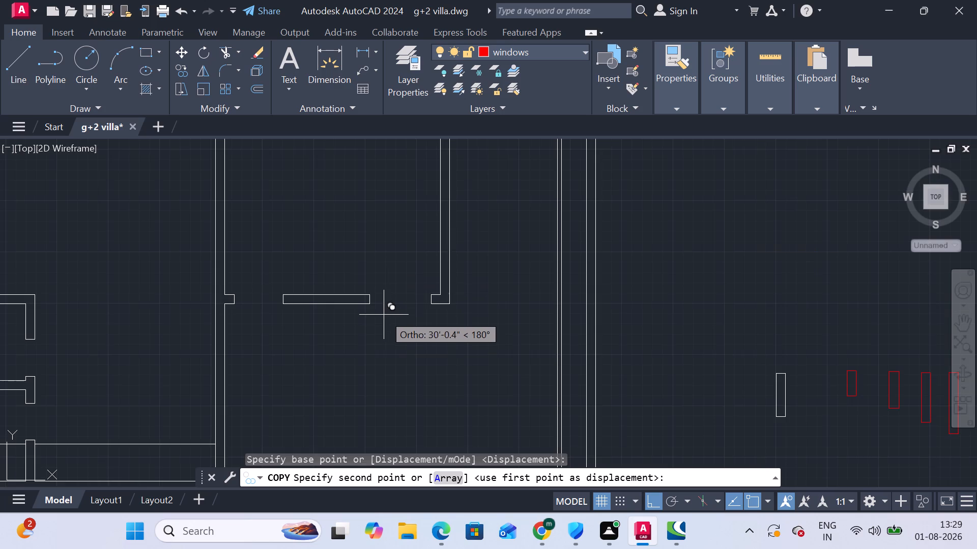
pyautogui.scroll(2, 384, 312)
pyautogui.click(349, 291)
# Place another copy of the horizontal window block in the opening of the northwest room's north wall.
pyautogui.scroll(-3, 352, 332)
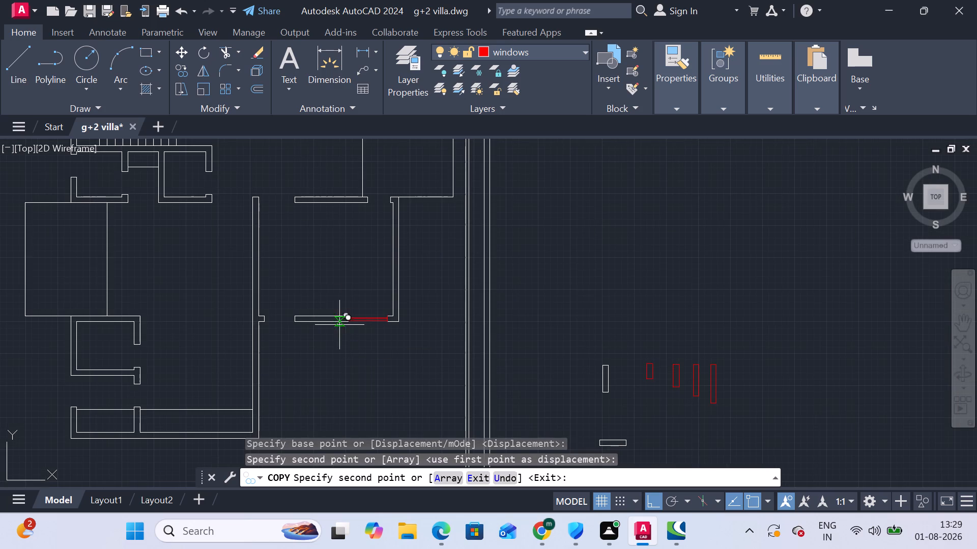
pyautogui.scroll(-2, 297, 249)
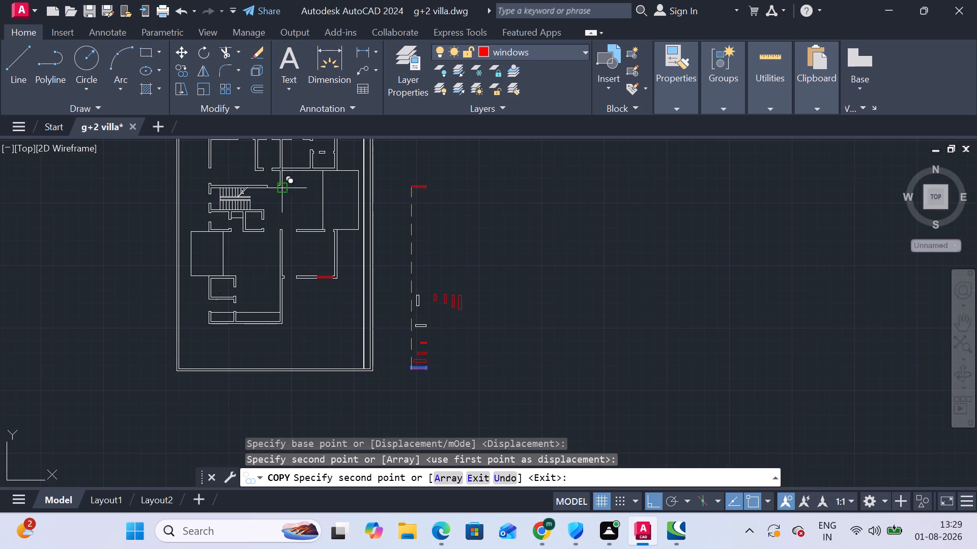
pyautogui.moveTo(296, 219); pyautogui.dragTo(309, 307, button='middle')
pyautogui.scroll(4, 238, 228)
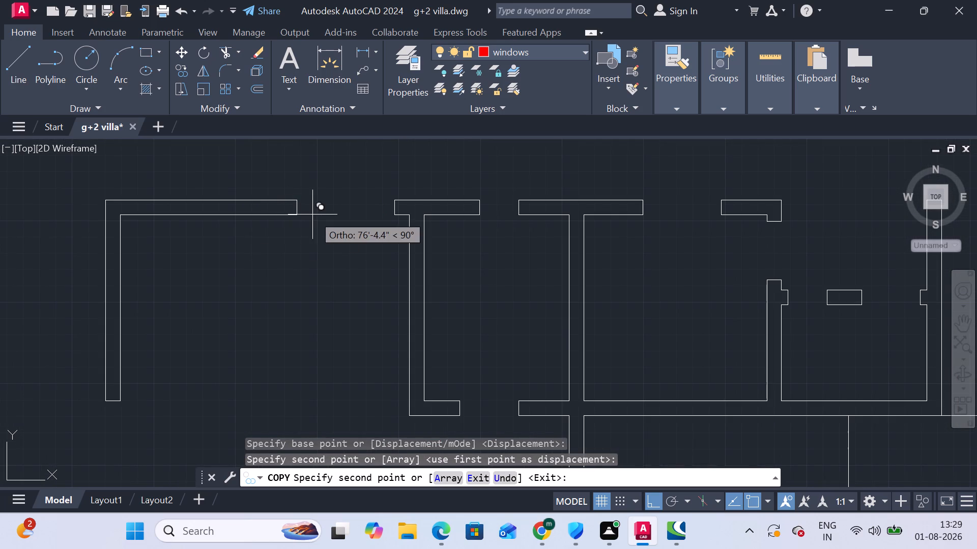
pyautogui.click(299, 213)
pyautogui.scroll(-3, 231, 321)
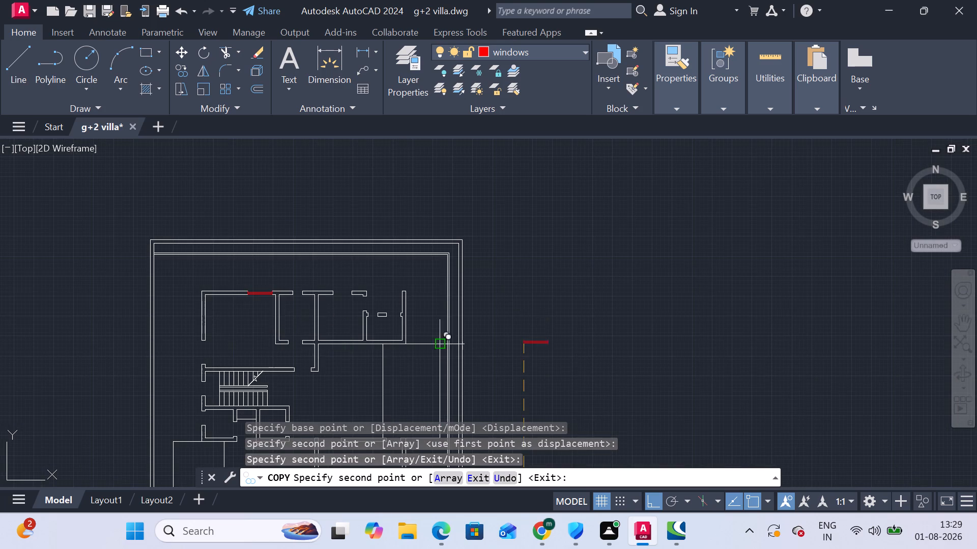
pyautogui.moveTo(446, 347); pyautogui.dragTo(444, 217, button='middle')
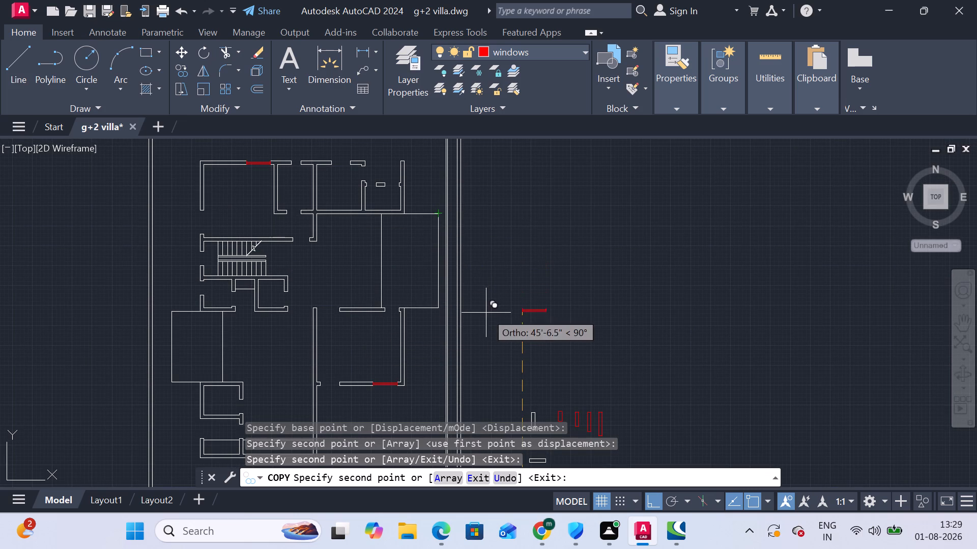
pyautogui.moveTo(559, 345); pyautogui.dragTo(590, 216, button='middle')
pyautogui.press('Escape')
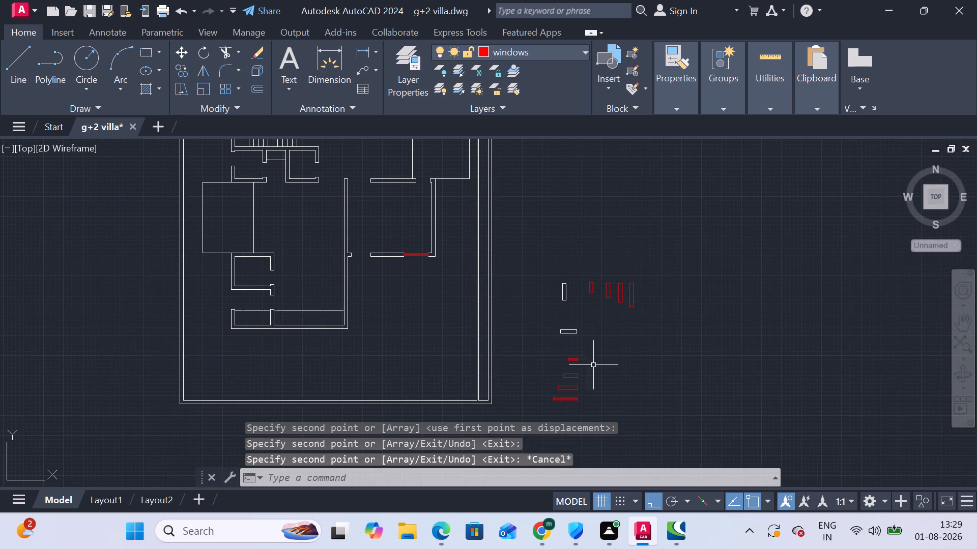
# Rotate a copy of the longest window block and the shortest horizontal window symbol by 270° to make vertical versions.
pyautogui.moveTo(585, 411); pyautogui.dragTo(601, 246, button='middle')
pyautogui.scroll(1, 600, 245)
pyautogui.moveTo(604, 245); pyautogui.dragTo(600, 240)
pyautogui.click(530, 220)
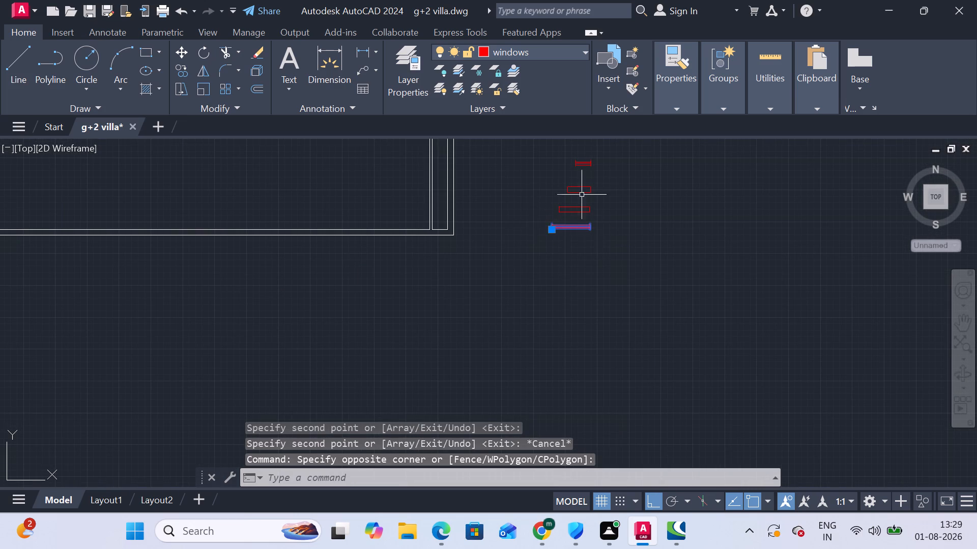
pyautogui.moveTo(601, 194); pyautogui.dragTo(610, 268, button='middle')
pyautogui.scroll(1, 610, 253)
pyautogui.click(603, 241)
pyautogui.click(523, 211)
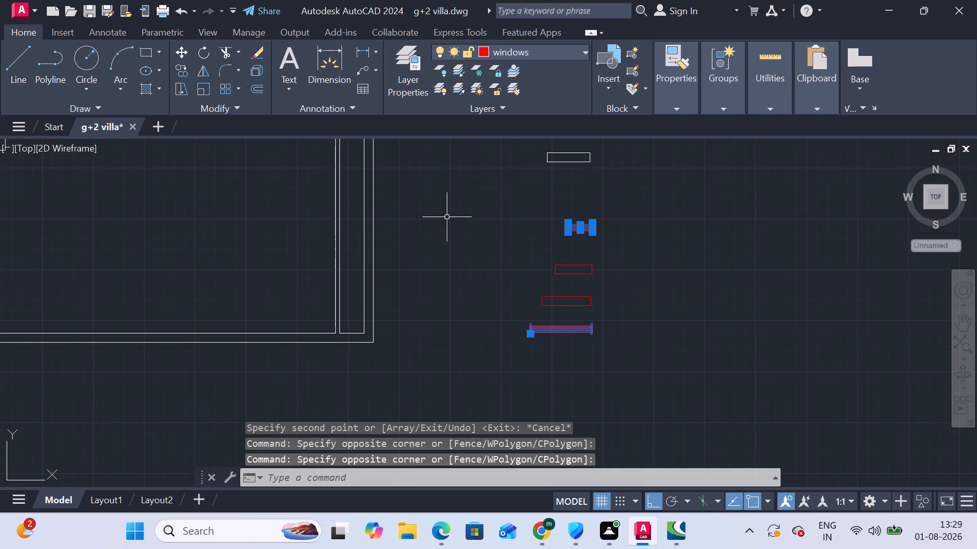
pyautogui.click(198, 57)
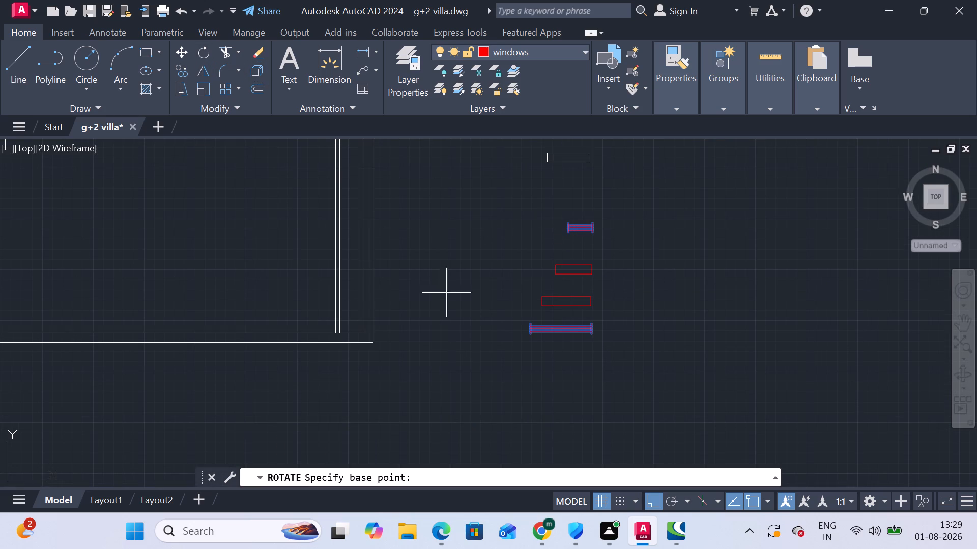
pyautogui.click(623, 367)
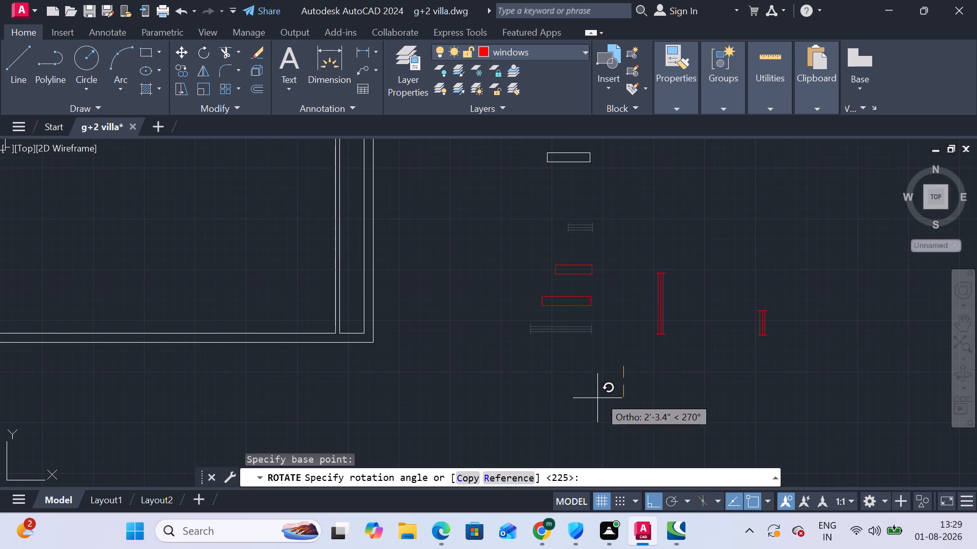
pyautogui.click(466, 479)
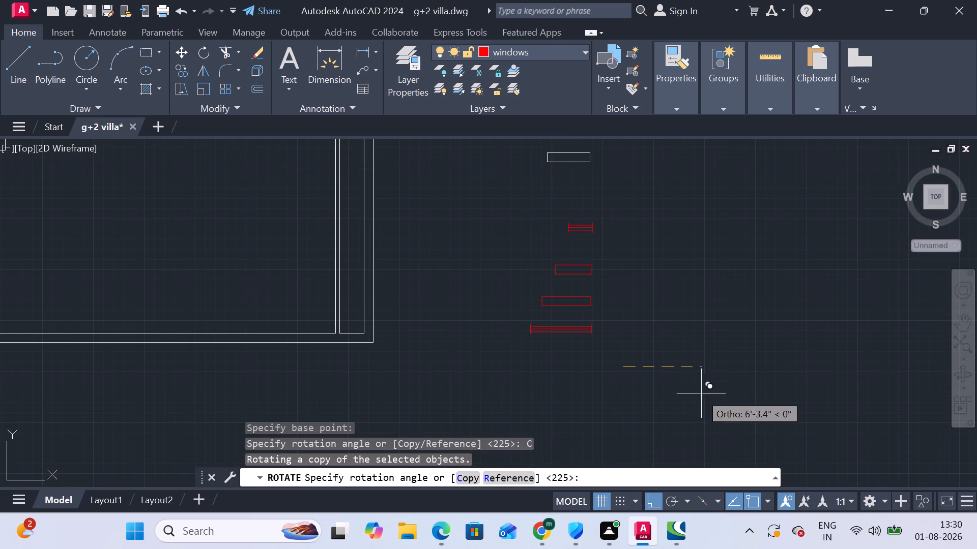
pyautogui.click(640, 429)
pyautogui.press('Escape')
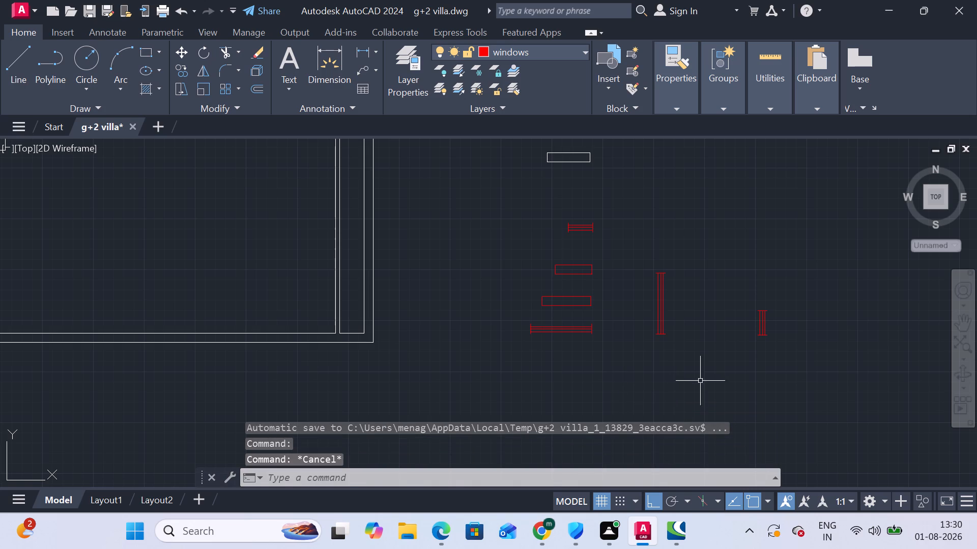
# Copy the long vertical window block from its lower-right corner into the northwest room's west wall opening, just north of the staircase.
pyautogui.moveTo(699, 378); pyautogui.dragTo(689, 367)
pyautogui.click(642, 203)
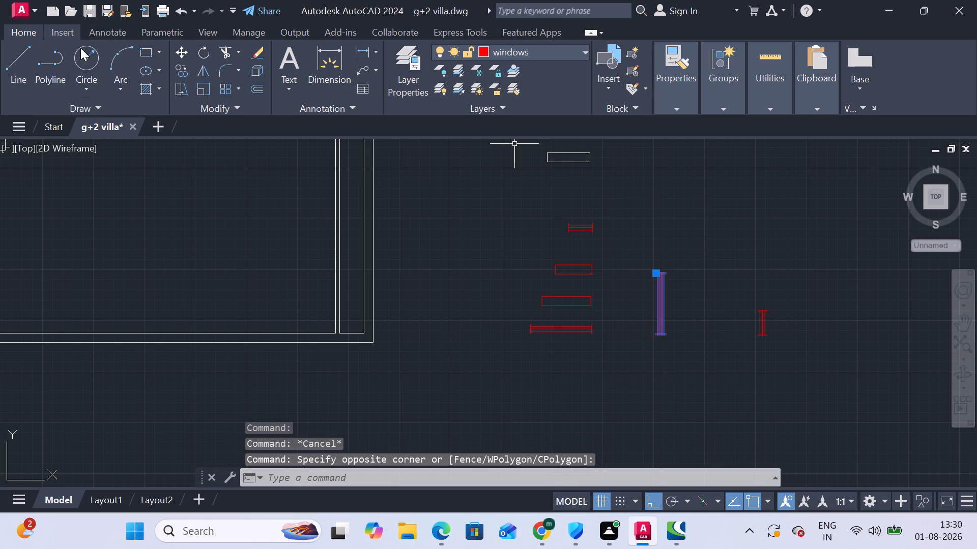
pyautogui.click(185, 68)
pyautogui.scroll(2, 617, 331)
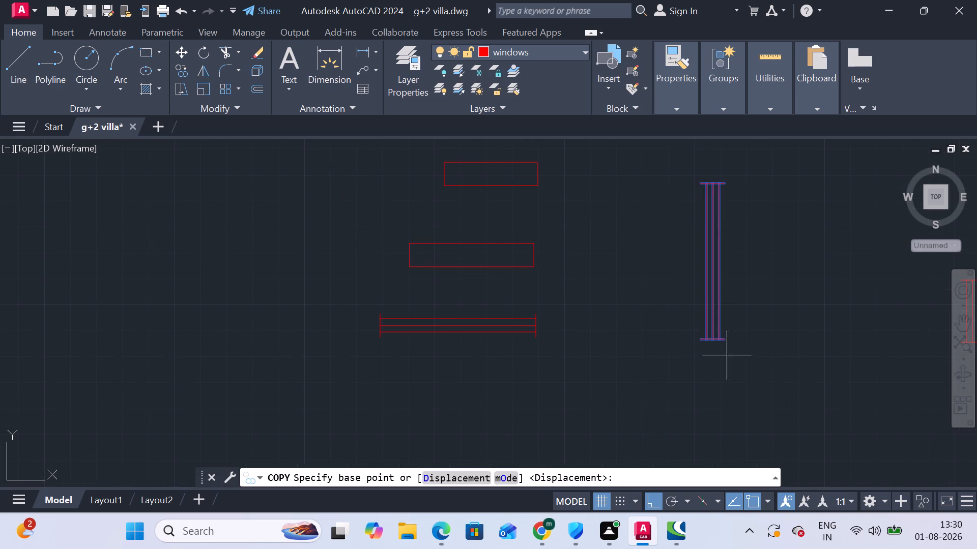
pyautogui.click(724, 342)
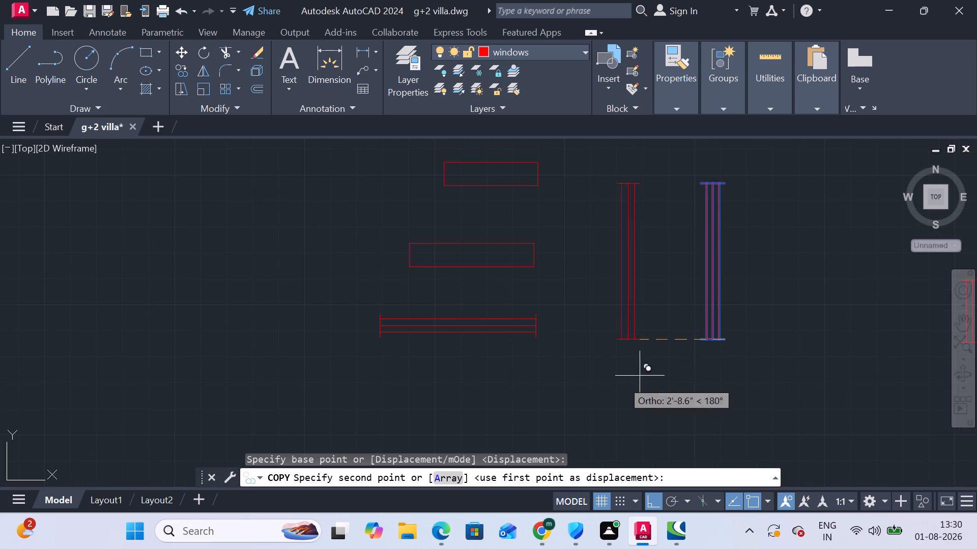
pyautogui.scroll(-6, 361, 329)
pyautogui.scroll(2, 193, 223)
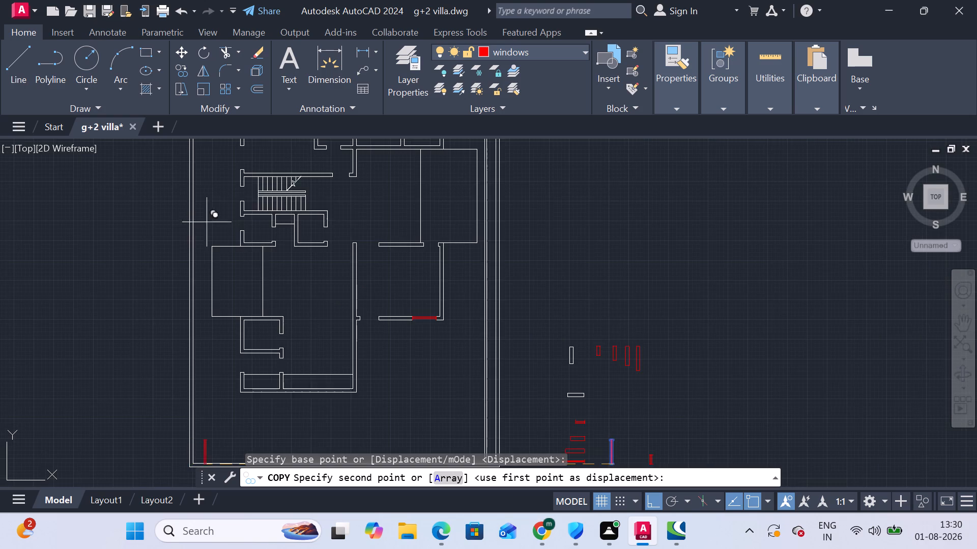
pyautogui.scroll(1, 246, 210)
pyautogui.moveTo(250, 225); pyautogui.dragTo(272, 327, button='middle')
pyautogui.scroll(2, 271, 257)
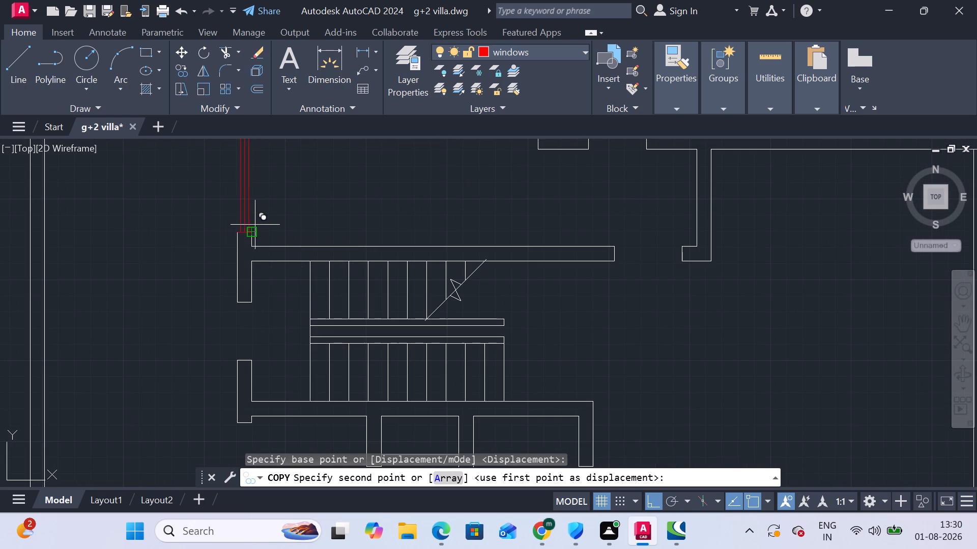
pyautogui.click(250, 229)
pyautogui.scroll(-3, 280, 229)
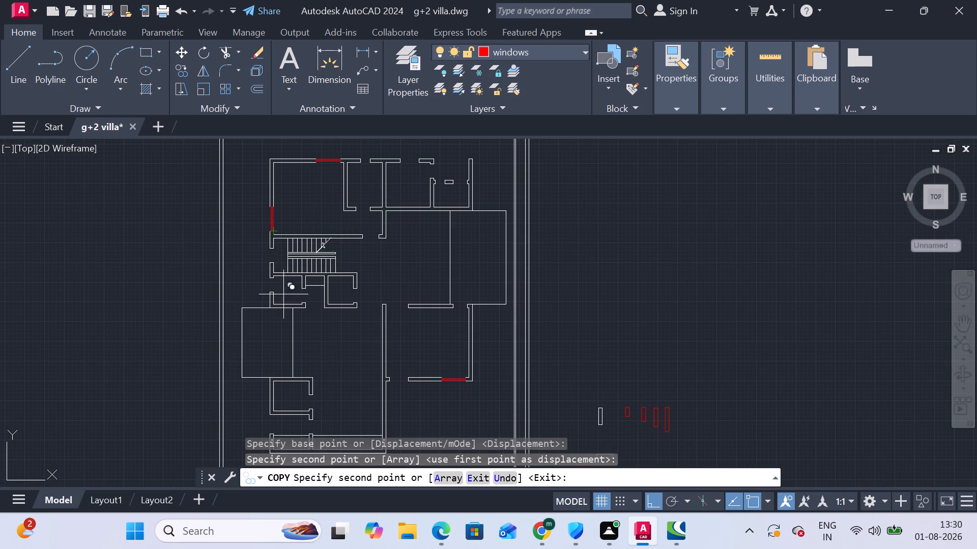
pyautogui.moveTo(347, 342); pyautogui.dragTo(342, 266, button='middle')
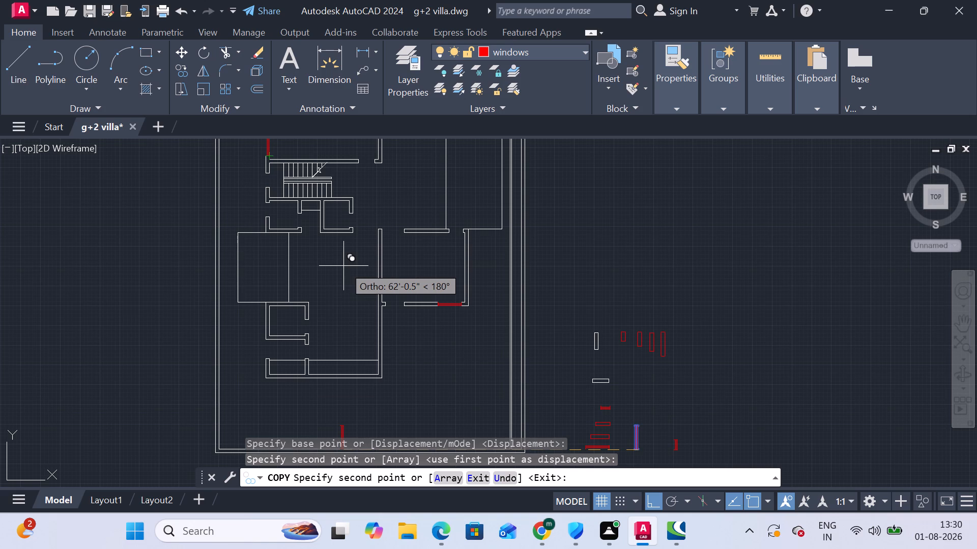
pyautogui.moveTo(338, 281); pyautogui.dragTo(342, 371, button='middle')
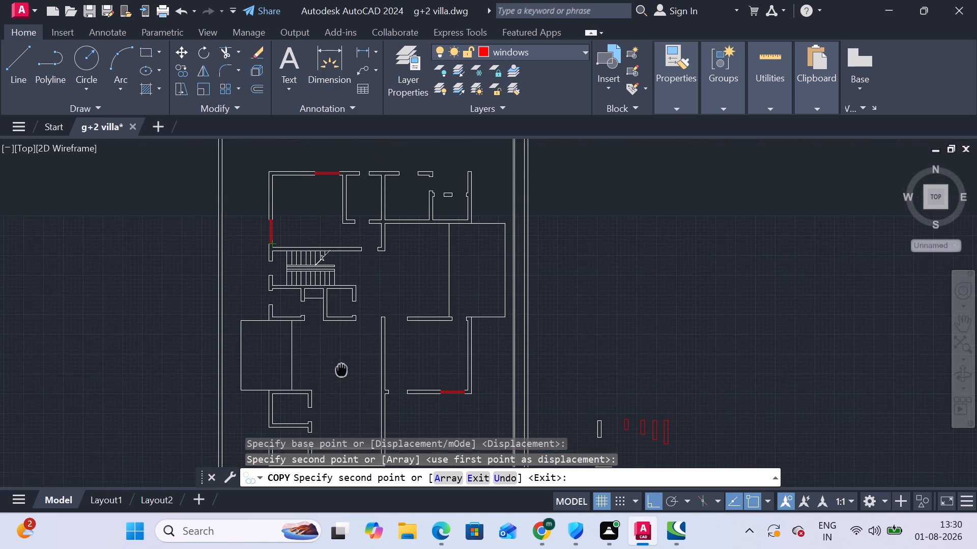
pyautogui.moveTo(342, 371); pyautogui.dragTo(342, 373, button='middle')
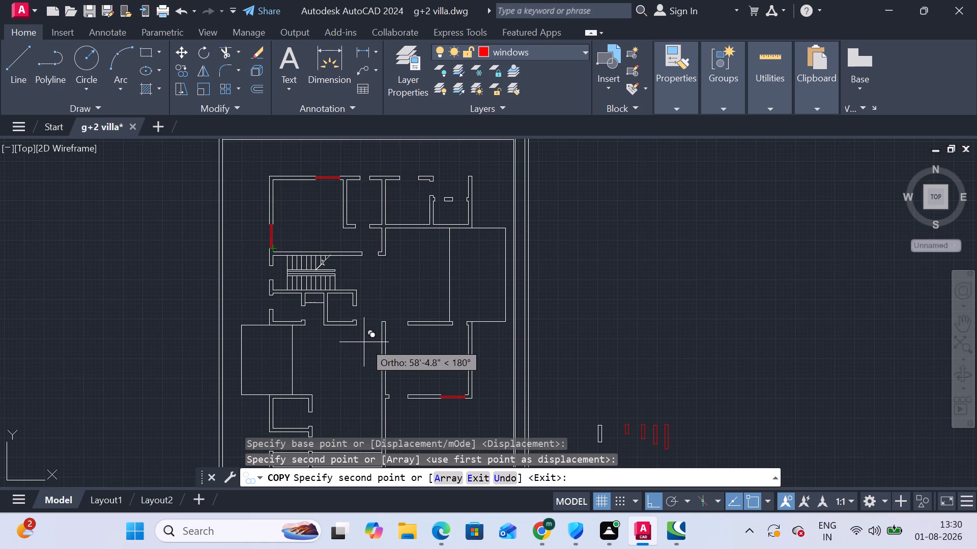
# Define the shortest horizontal window symbol as a block named "window 2", with its base point at the symbol's lower-left corner.
pyautogui.press('Escape')
pyautogui.moveTo(382, 333); pyautogui.dragTo(380, 329, button='middle')
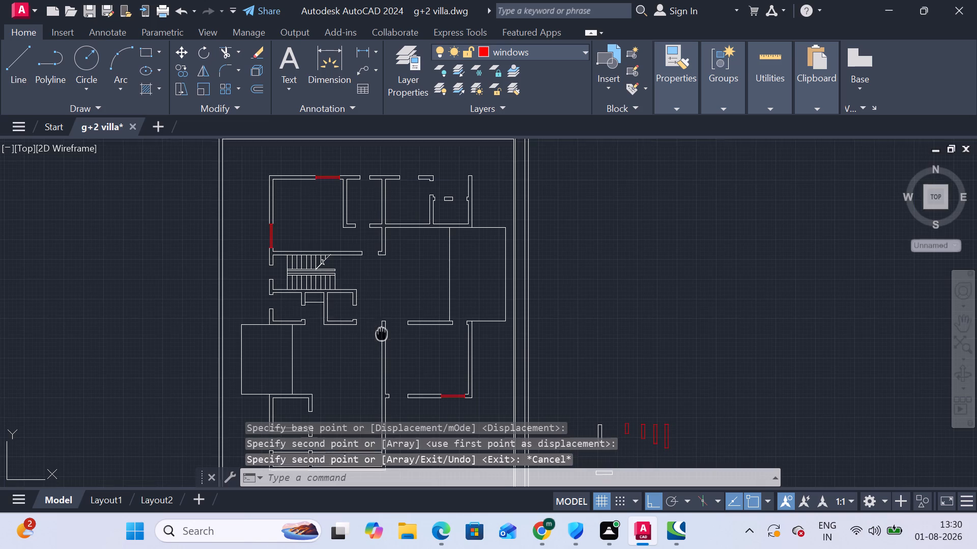
pyautogui.moveTo(380, 329); pyautogui.dragTo(397, 220, button='middle')
pyautogui.scroll(1, 622, 332)
pyautogui.moveTo(640, 416); pyautogui.dragTo(652, 317, button='middle')
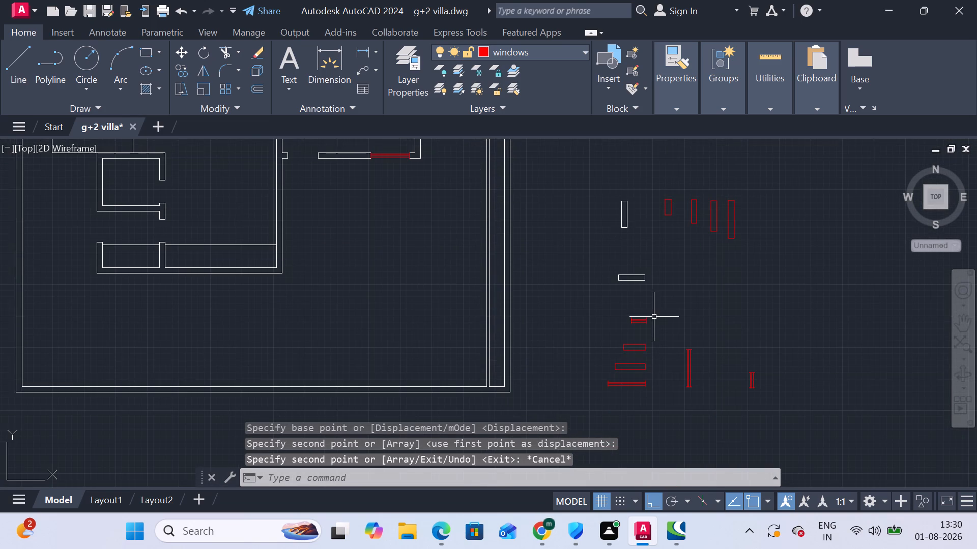
pyautogui.scroll(1, 654, 324)
pyautogui.click(652, 325)
pyautogui.click(609, 302)
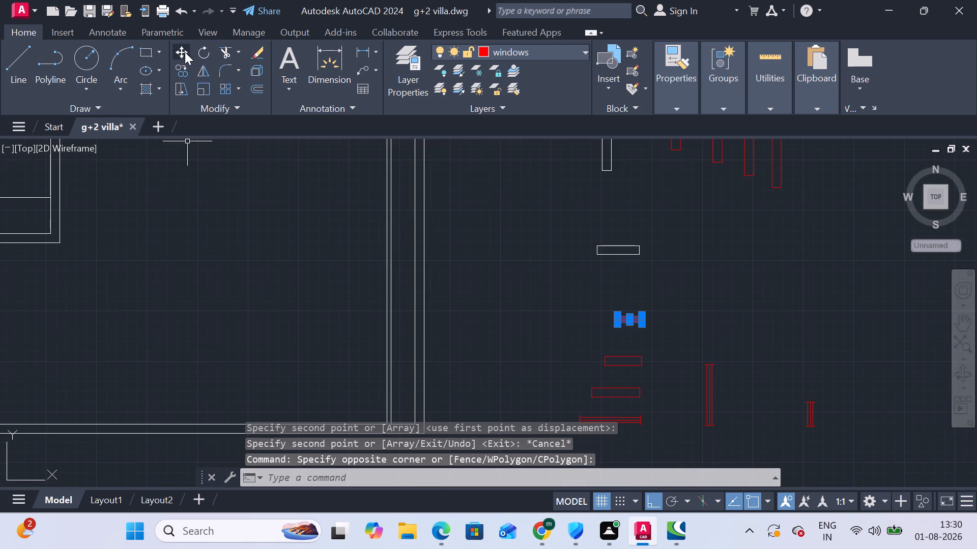
pyautogui.press('b')
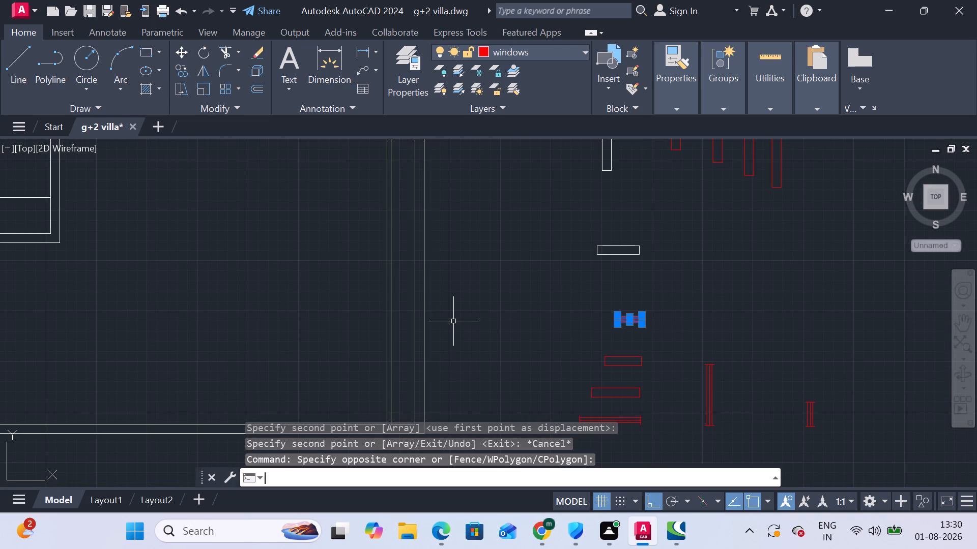
pyautogui.press('Return')
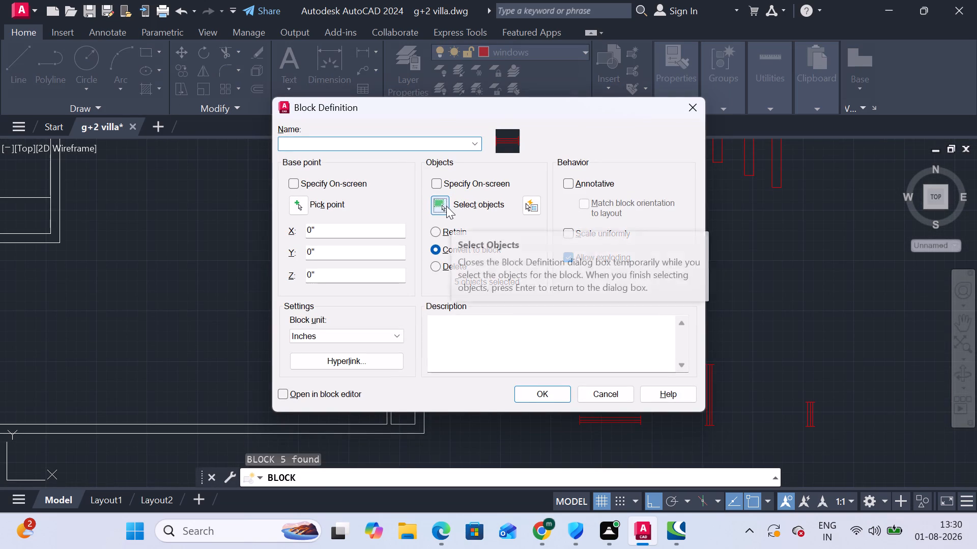
pyautogui.click(446, 206)
pyautogui.click(604, 302)
pyautogui.click(696, 343)
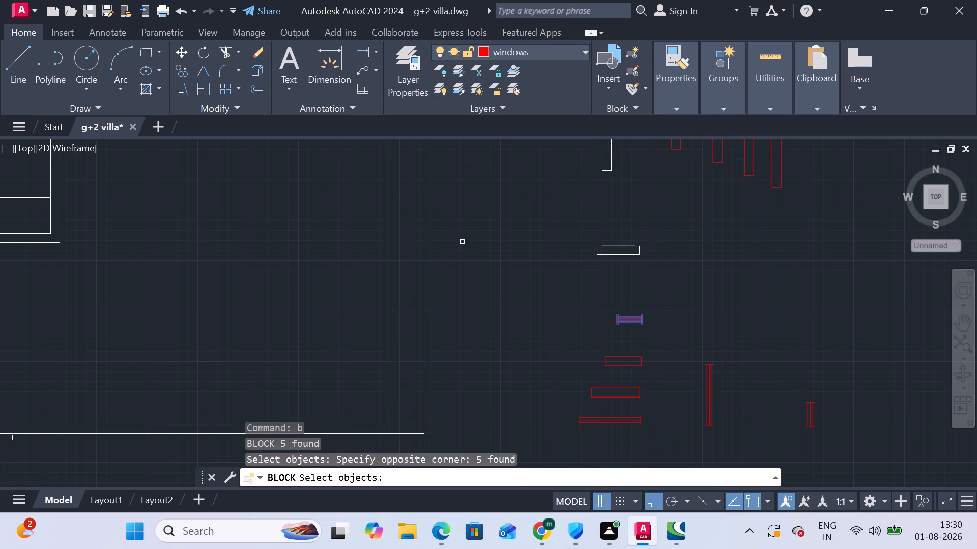
pyautogui.rightClick(468, 246)
pyautogui.click(293, 206)
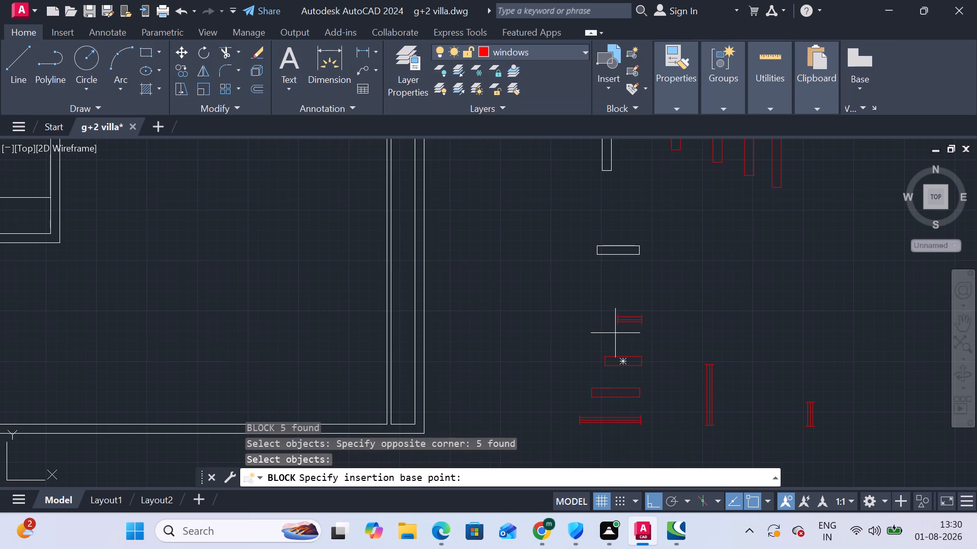
pyautogui.click(615, 326)
pyautogui.click(350, 146)
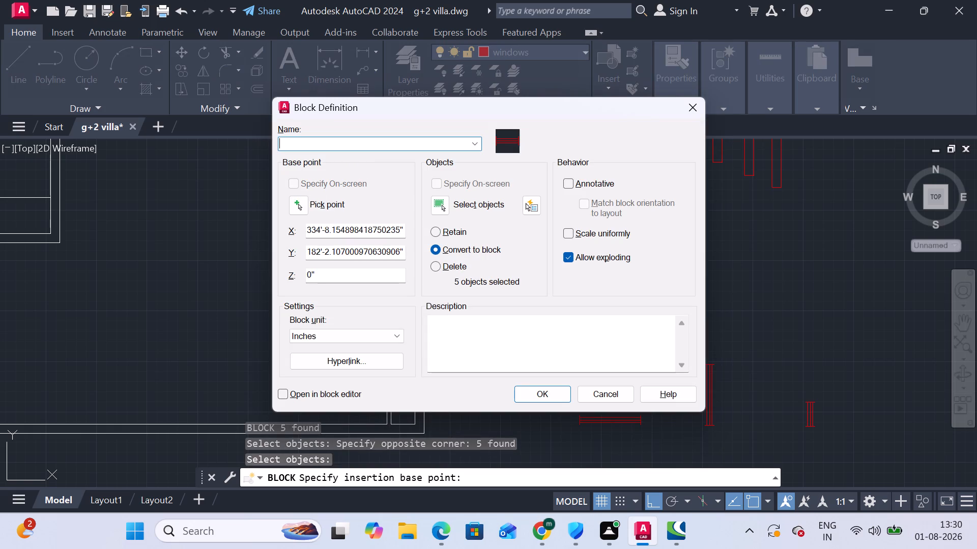
pyautogui.write('window')
pyautogui.press('space')
pyautogui.press('2')
pyautogui.press('Return')
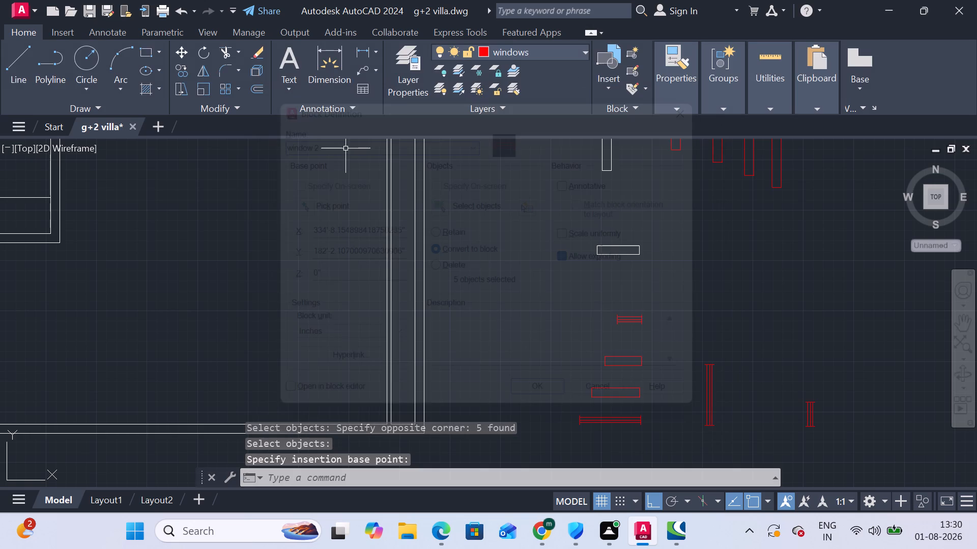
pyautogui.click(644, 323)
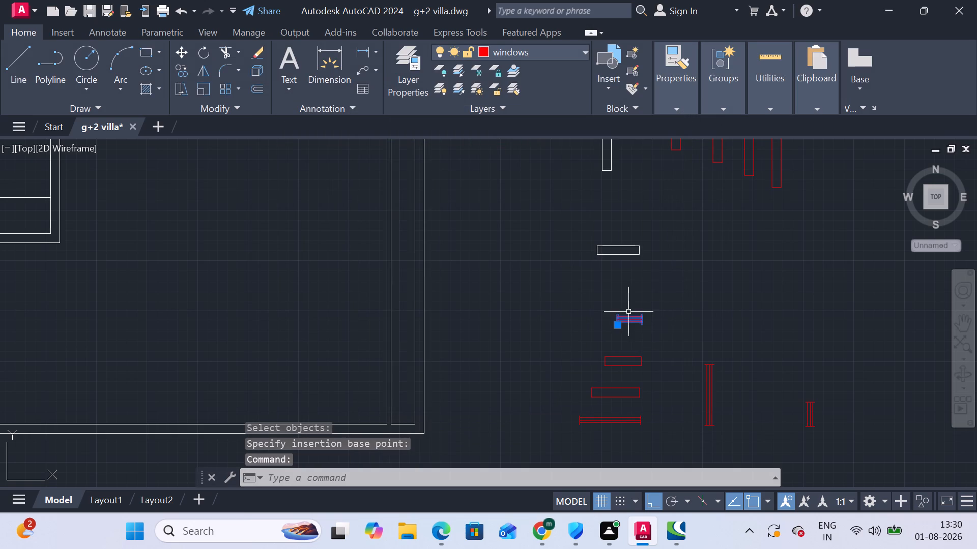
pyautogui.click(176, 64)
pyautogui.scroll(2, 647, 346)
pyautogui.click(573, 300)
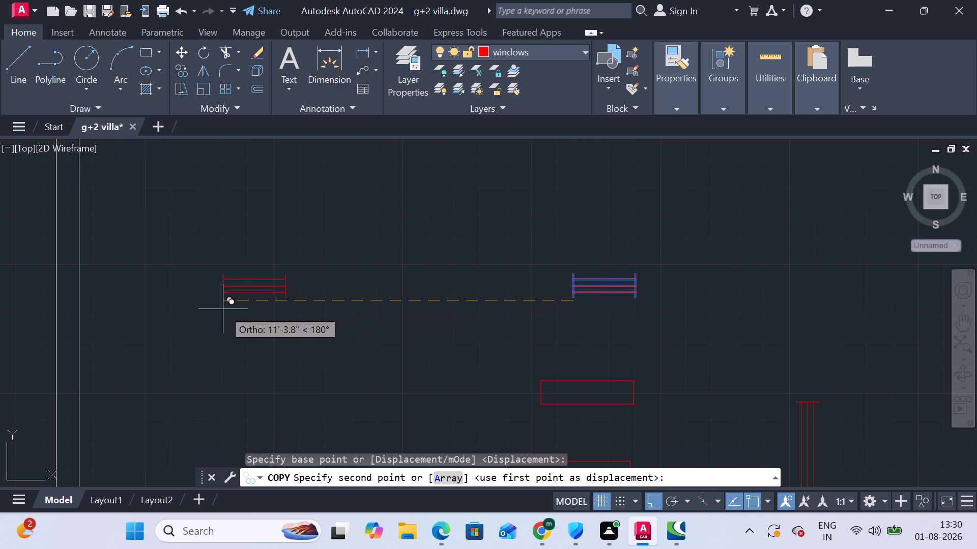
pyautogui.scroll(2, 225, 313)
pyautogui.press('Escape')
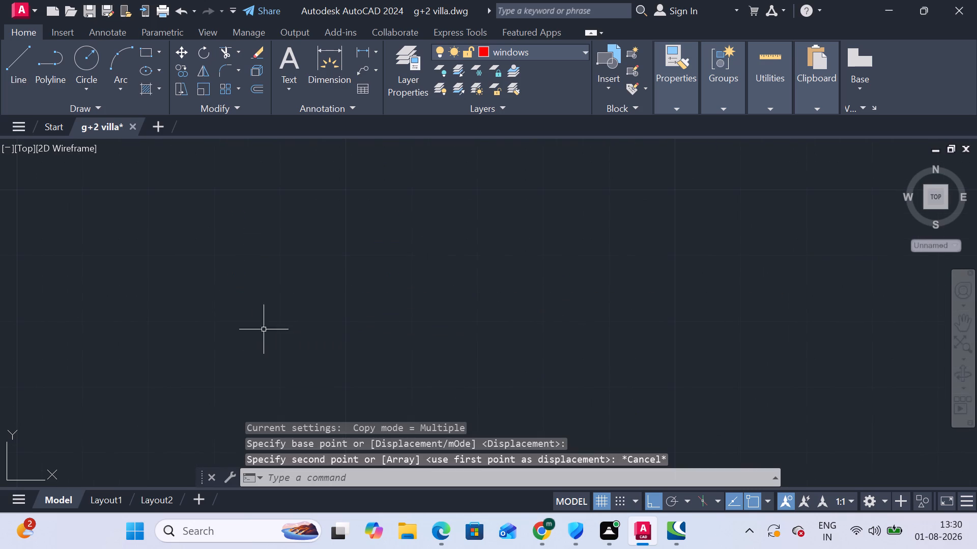
# Copy the window 2 block from its lower-left corner into the western opening in the small northeast room's north wall.
pyautogui.scroll(-3, 457, 275)
pyautogui.moveTo(672, 297); pyautogui.dragTo(667, 289)
pyautogui.click(630, 261)
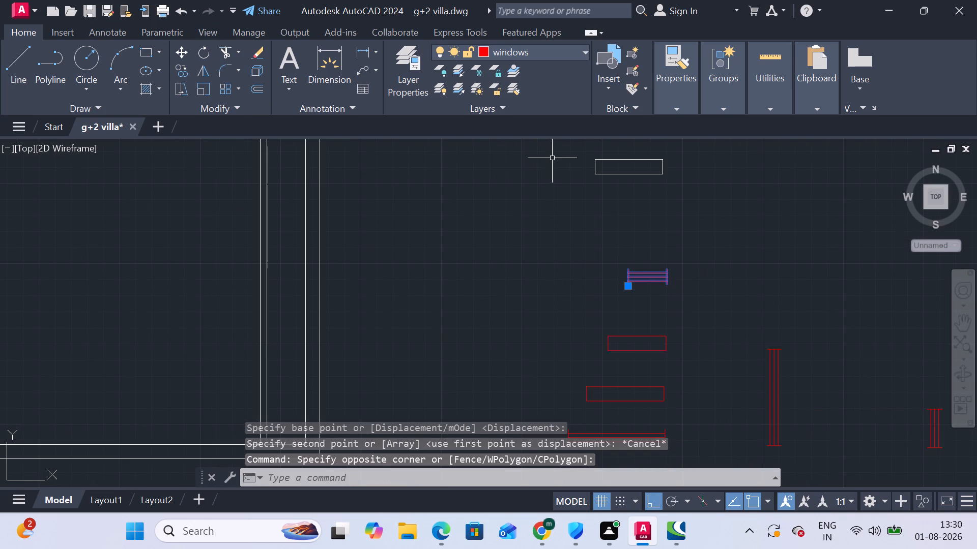
pyautogui.click(182, 65)
pyautogui.scroll(2, 599, 293)
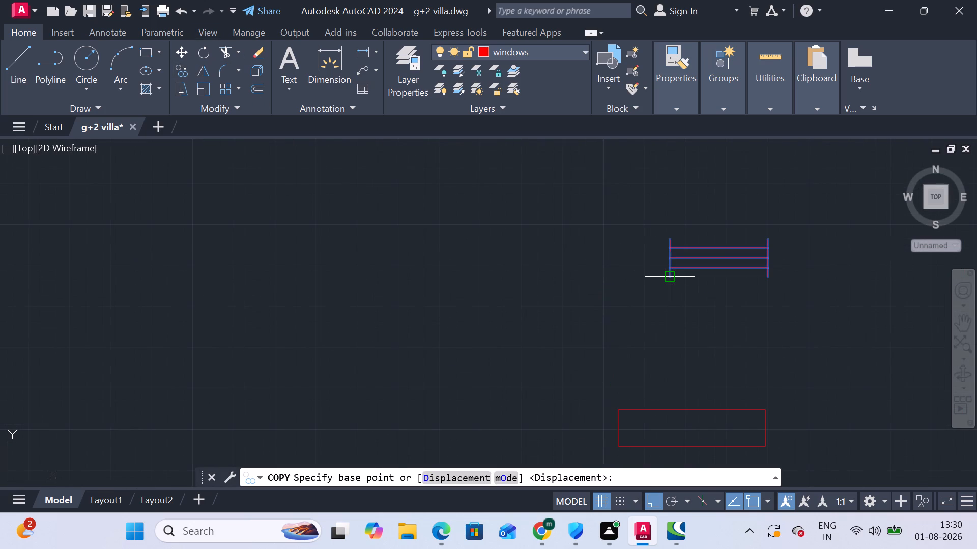
pyautogui.click(672, 278)
pyautogui.scroll(-4, 421, 276)
pyautogui.scroll(-4, 195, 268)
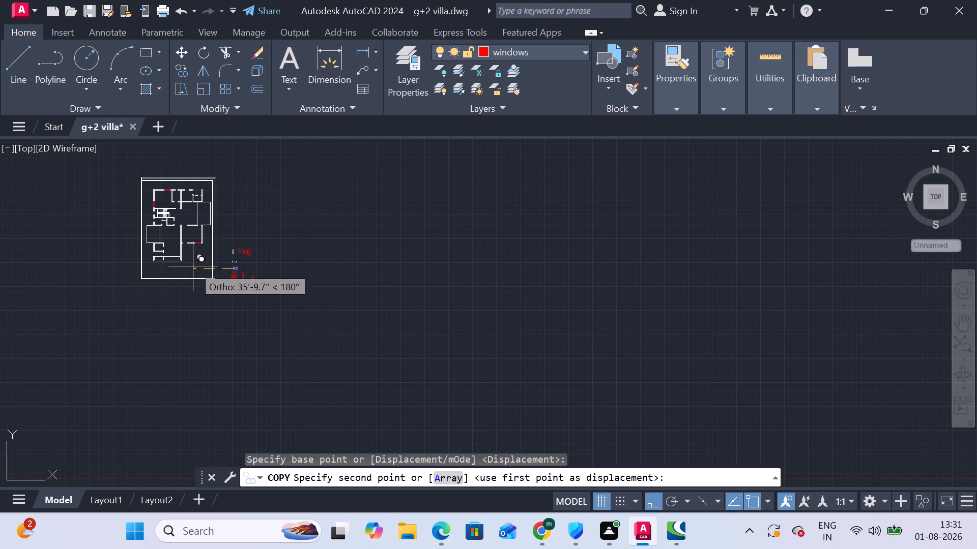
pyautogui.scroll(3, 165, 255)
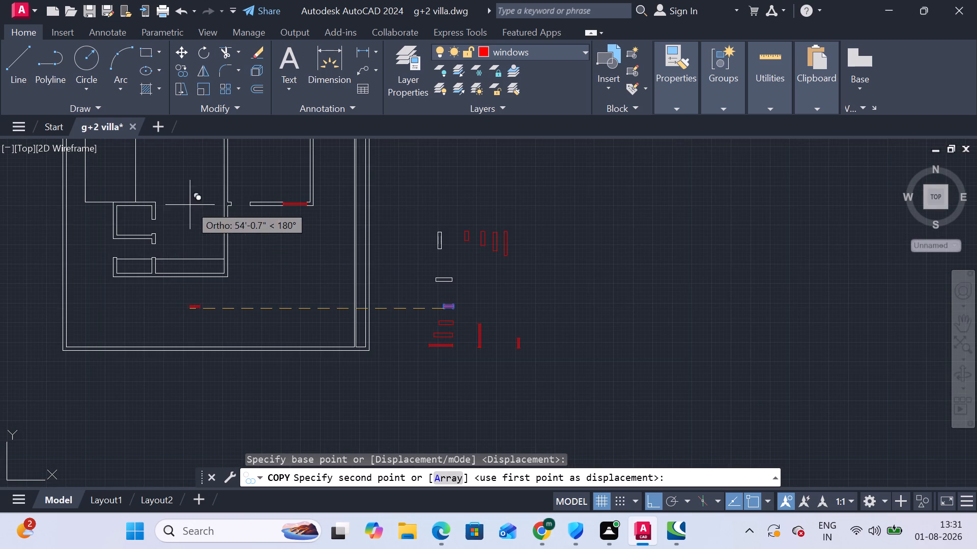
pyautogui.moveTo(195, 212); pyautogui.dragTo(277, 371, button='middle')
pyautogui.scroll(4, 356, 162)
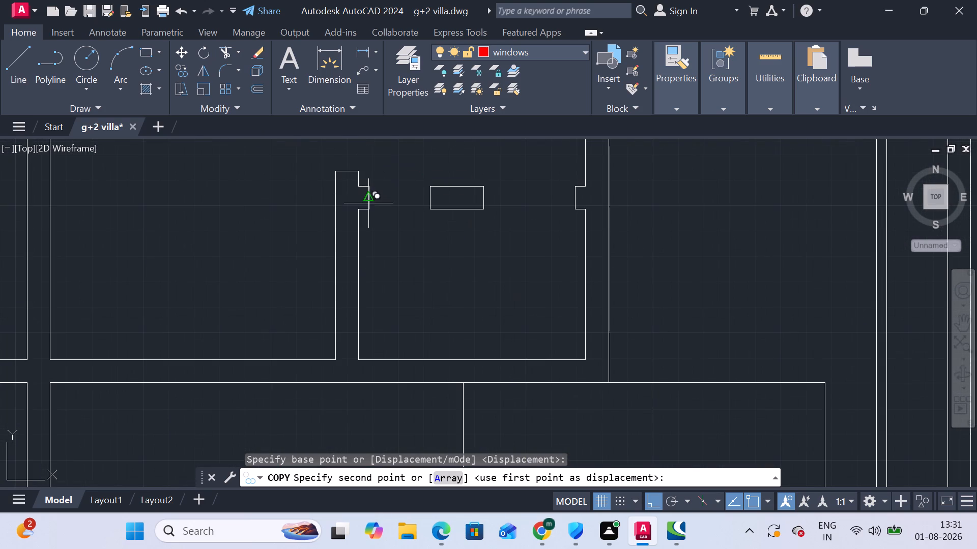
pyautogui.click(370, 207)
# Place another copy of window 2 in the north wall opening of the small room just east of the northwest room.
pyautogui.scroll(-3, 193, 210)
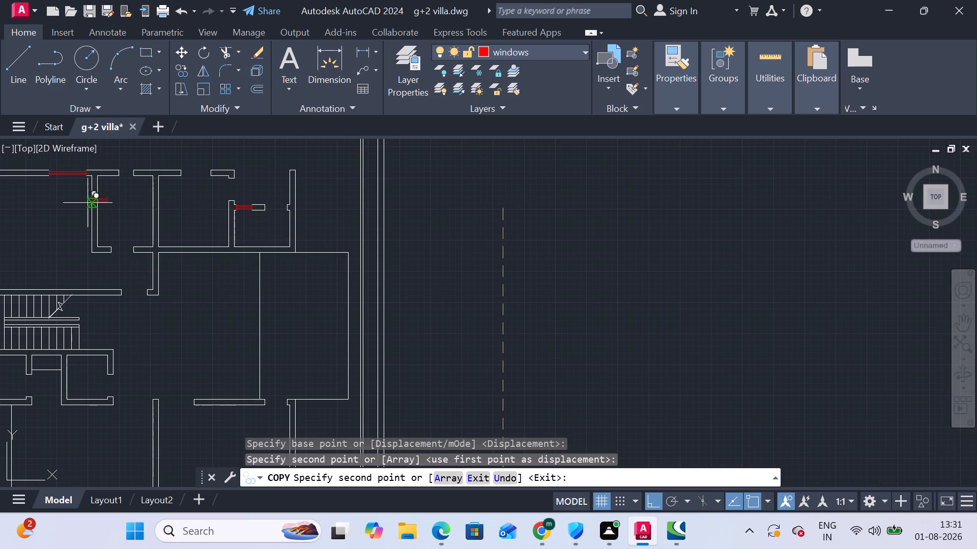
pyautogui.moveTo(94, 205); pyautogui.dragTo(162, 297, button='middle')
pyautogui.scroll(3, 198, 271)
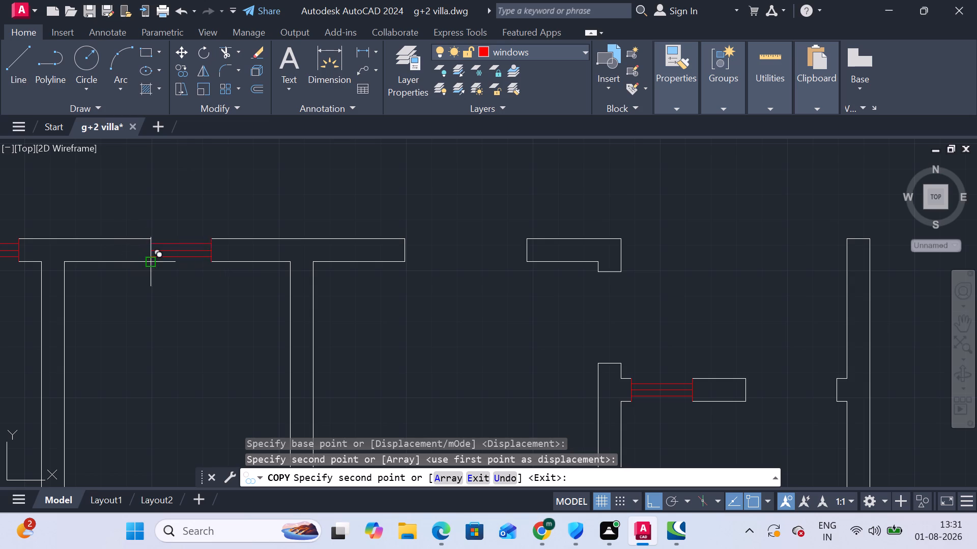
pyautogui.click(148, 258)
pyautogui.press('Escape')
# Draw a horizontal centre line between the side midpoints of each of the two plain red horizontal window rectangles.
pyautogui.scroll(-3, 222, 302)
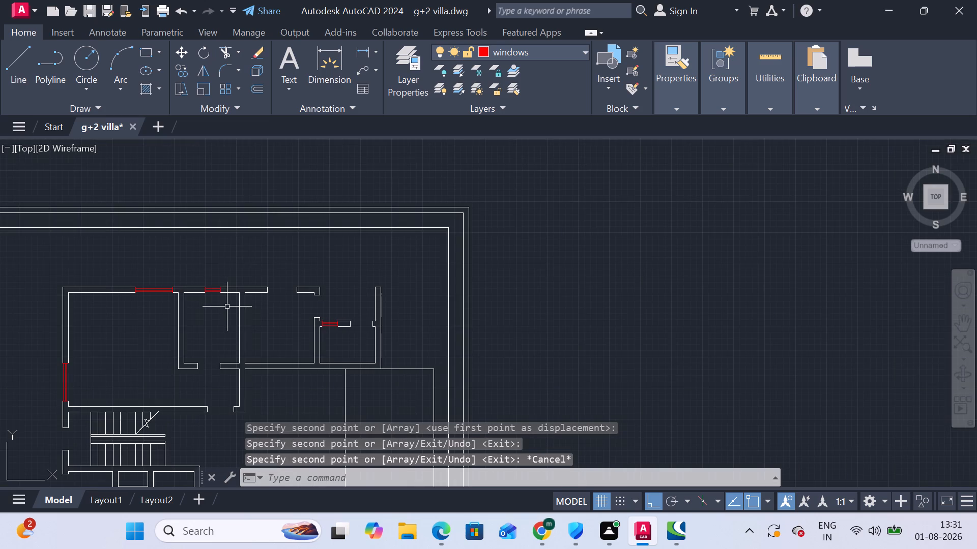
pyautogui.scroll(-2, 231, 307)
pyautogui.moveTo(236, 312); pyautogui.dragTo(275, 191, button='middle')
pyautogui.moveTo(416, 347); pyautogui.dragTo(416, 261, button='middle')
pyautogui.press('Escape')
pyautogui.scroll(3, 422, 306)
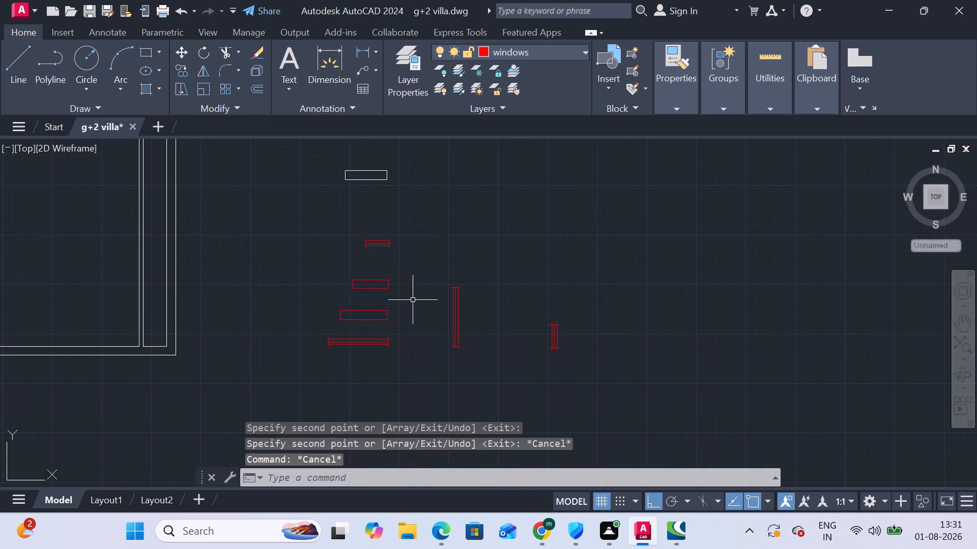
pyautogui.click(19, 50)
pyautogui.scroll(1, 304, 304)
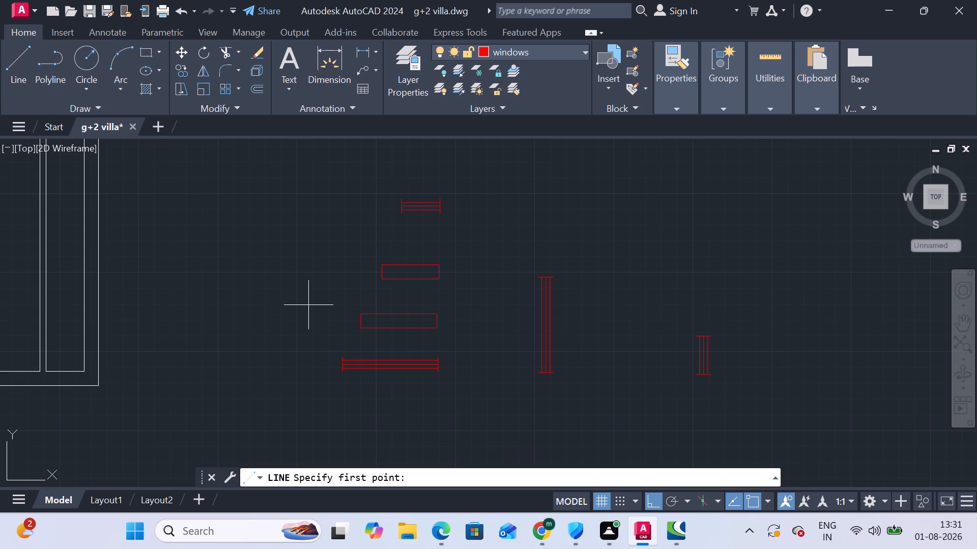
pyautogui.scroll(1, 364, 322)
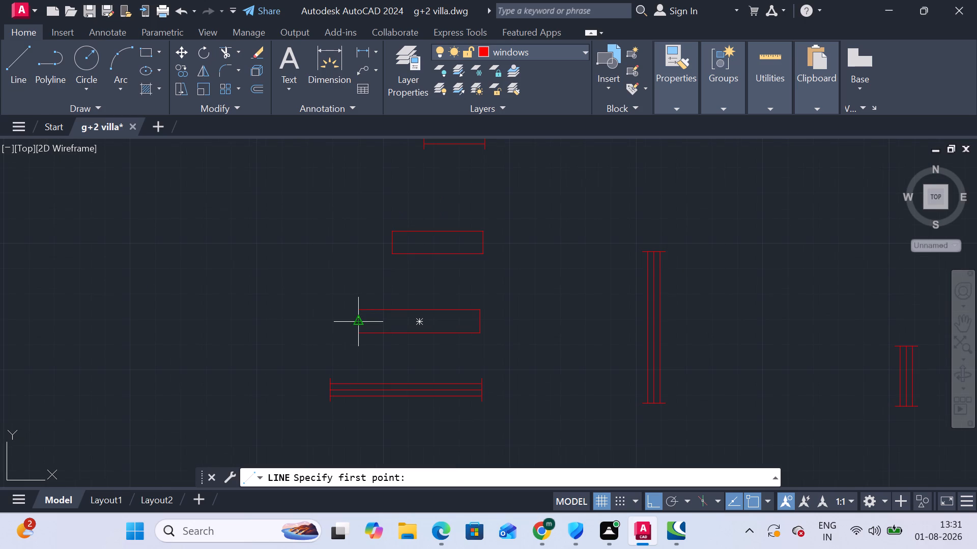
pyautogui.click(355, 324)
pyautogui.click(480, 323)
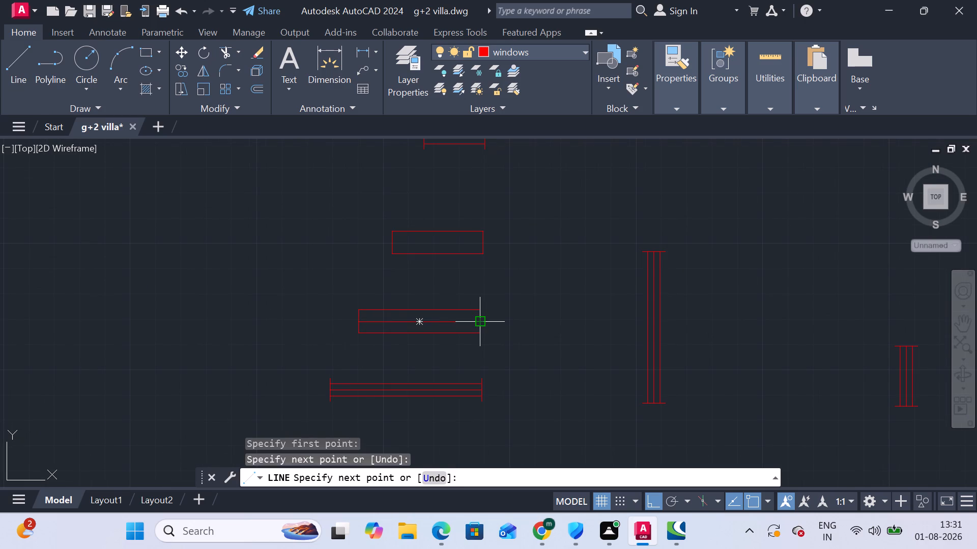
pyautogui.press('Escape')
pyautogui.press('space')
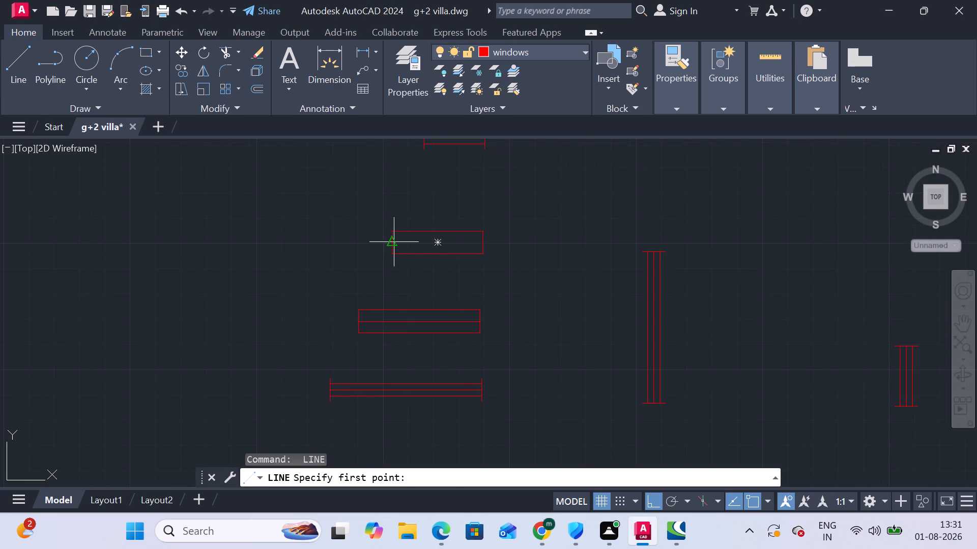
pyautogui.click(389, 242)
pyautogui.click(487, 244)
pyautogui.press('space')
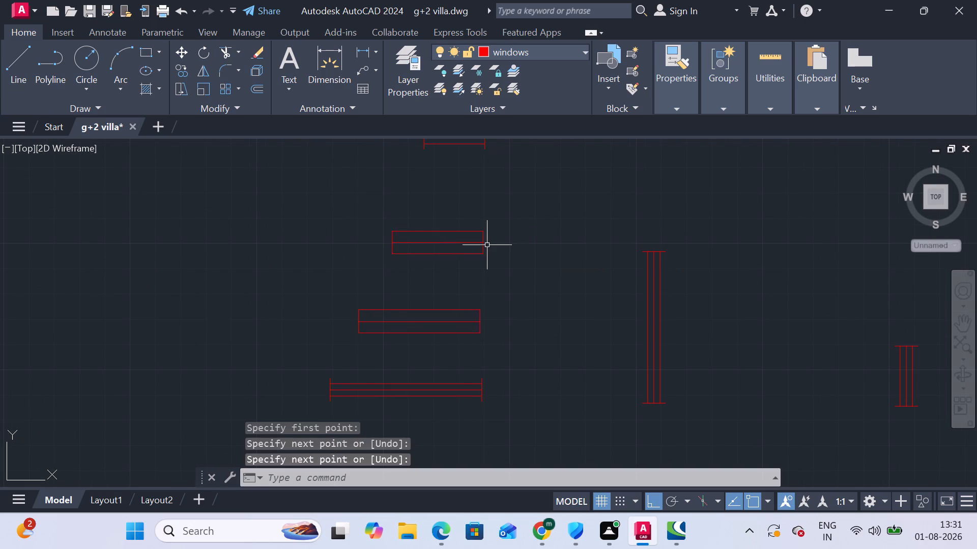
# Offset the centre line of both window rectangles 2.5" to each side.
pyautogui.click(262, 86)
pyautogui.press('Return')
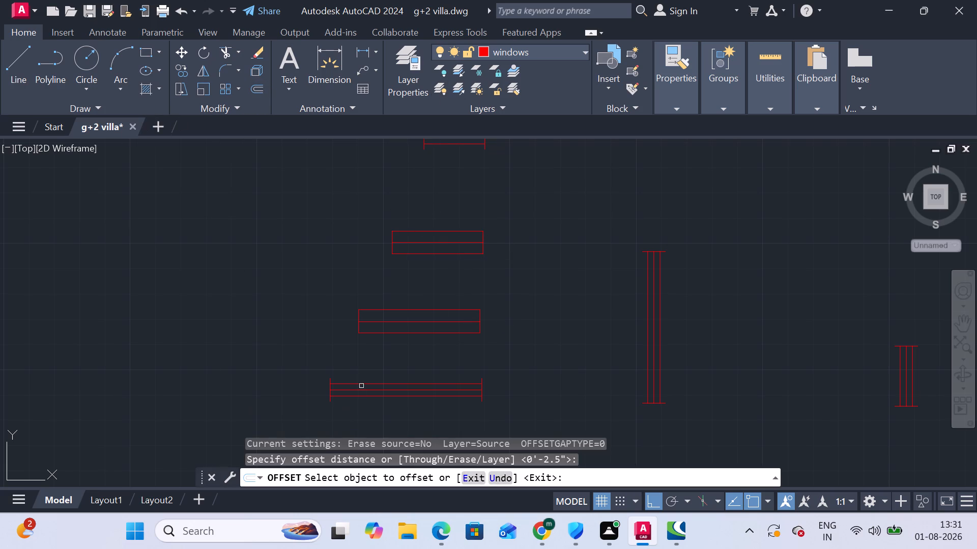
pyautogui.click(393, 322)
pyautogui.click(391, 331)
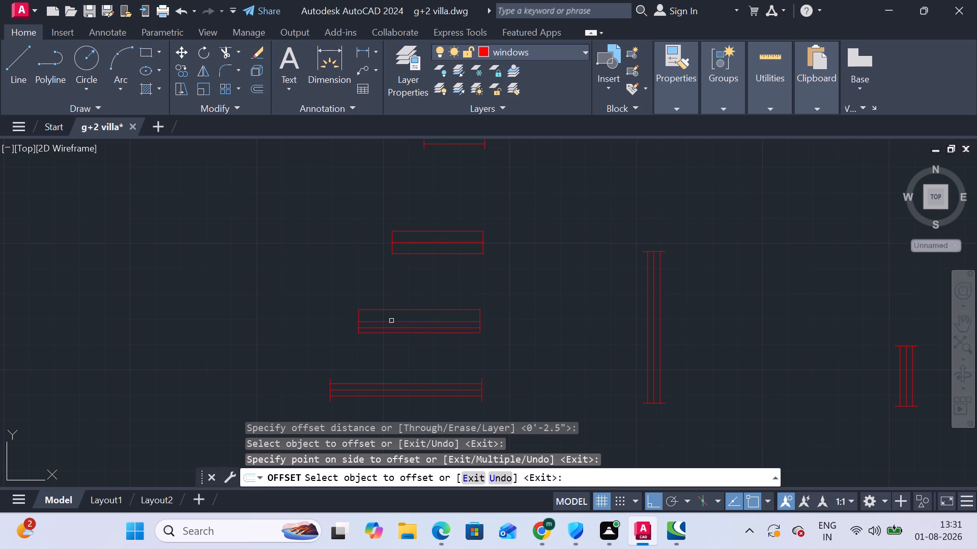
pyautogui.click(391, 323)
pyautogui.click(390, 314)
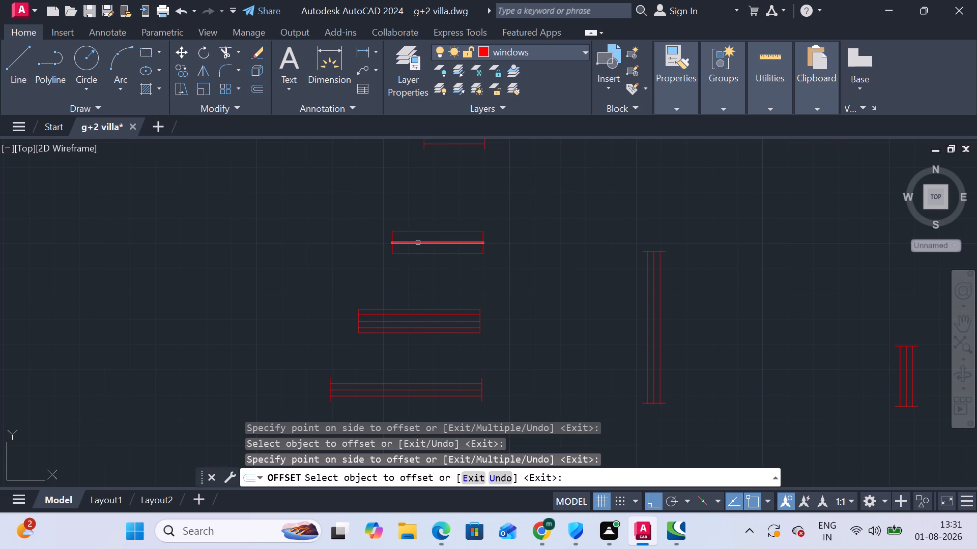
pyautogui.click(418, 242)
pyautogui.click(417, 249)
pyautogui.click(415, 243)
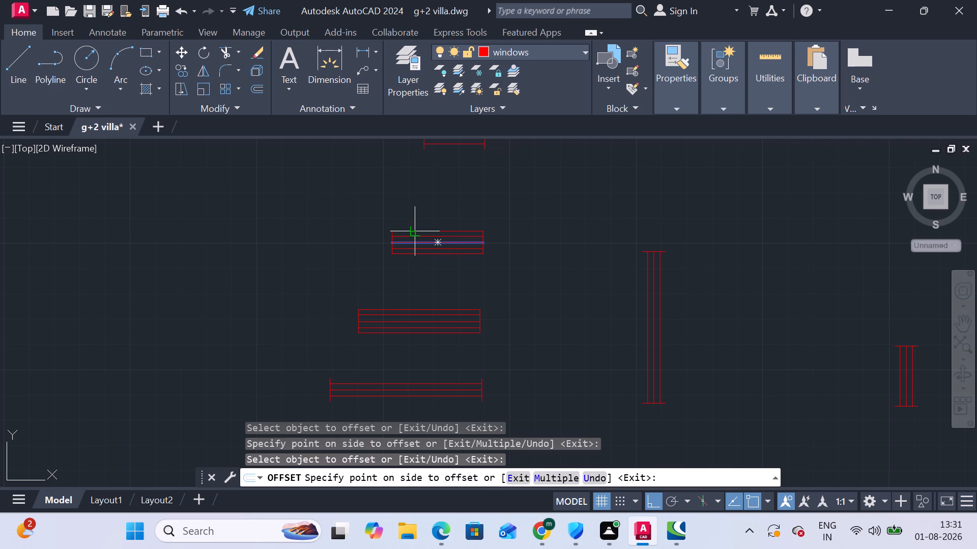
pyautogui.click(415, 234)
pyautogui.press('Escape')
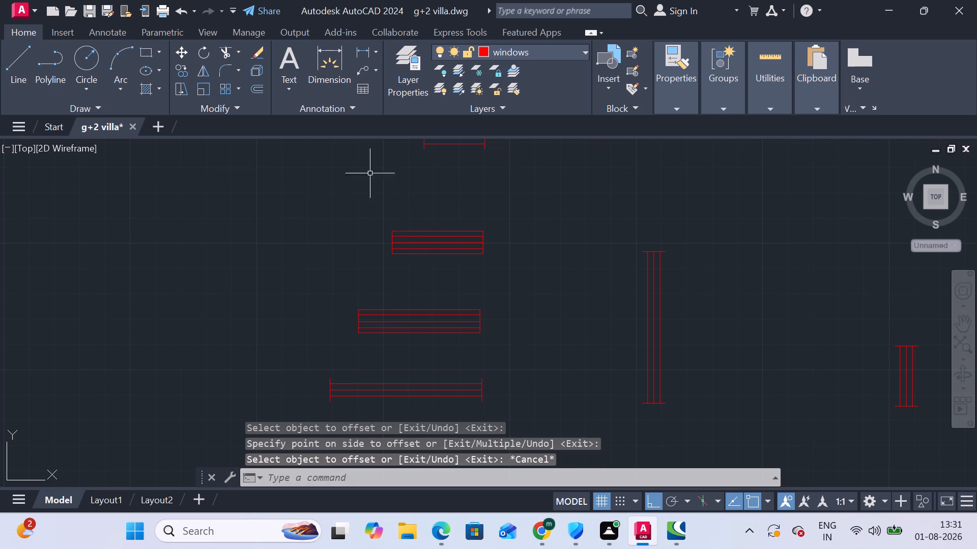
# Trim away the upper and lower outer edges of both window rectangles, keeping the three inner lines and end caps.
pyautogui.click(222, 48)
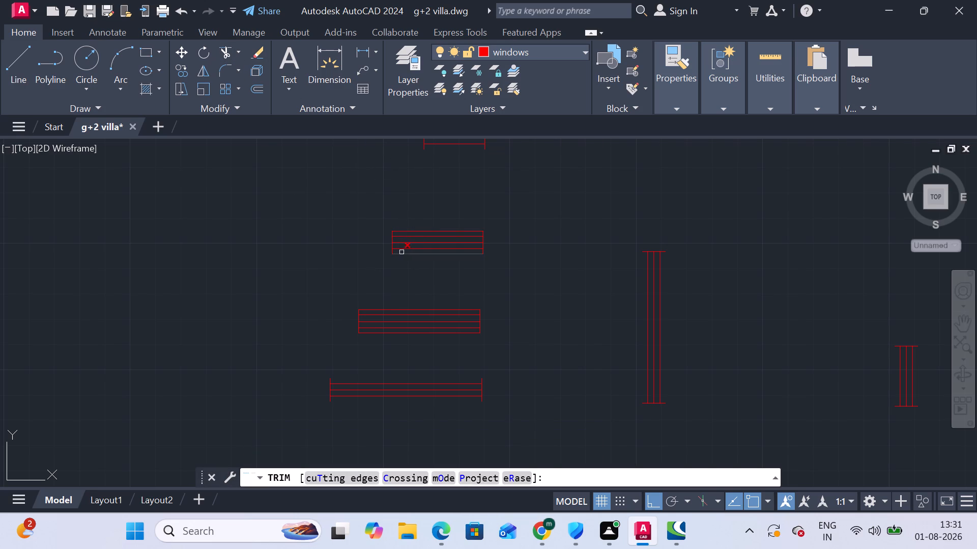
pyautogui.click(403, 253)
pyautogui.click(404, 231)
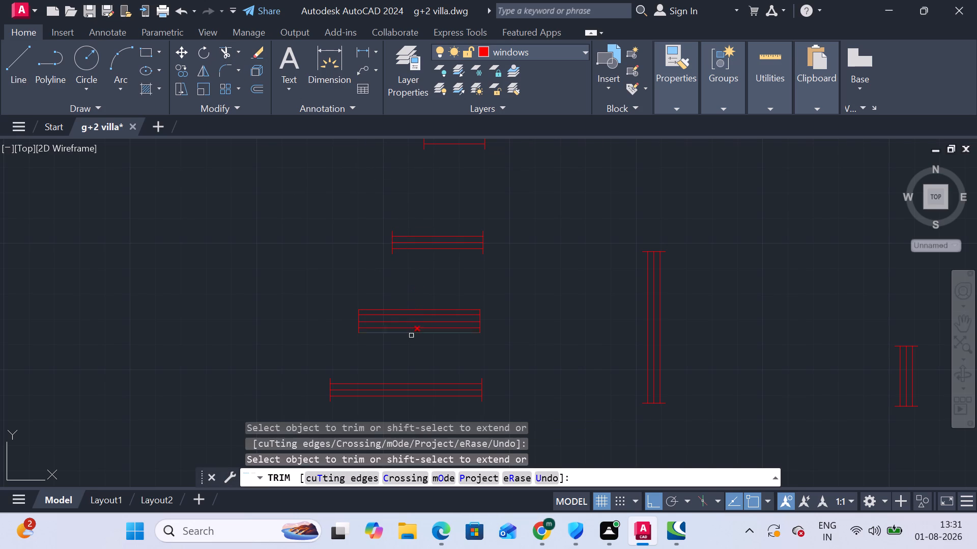
pyautogui.click(411, 332)
pyautogui.click(411, 310)
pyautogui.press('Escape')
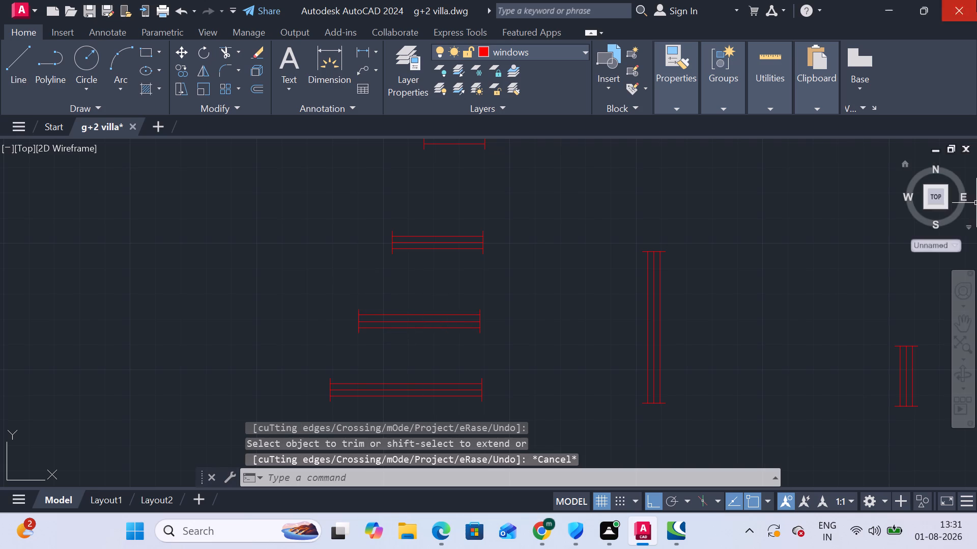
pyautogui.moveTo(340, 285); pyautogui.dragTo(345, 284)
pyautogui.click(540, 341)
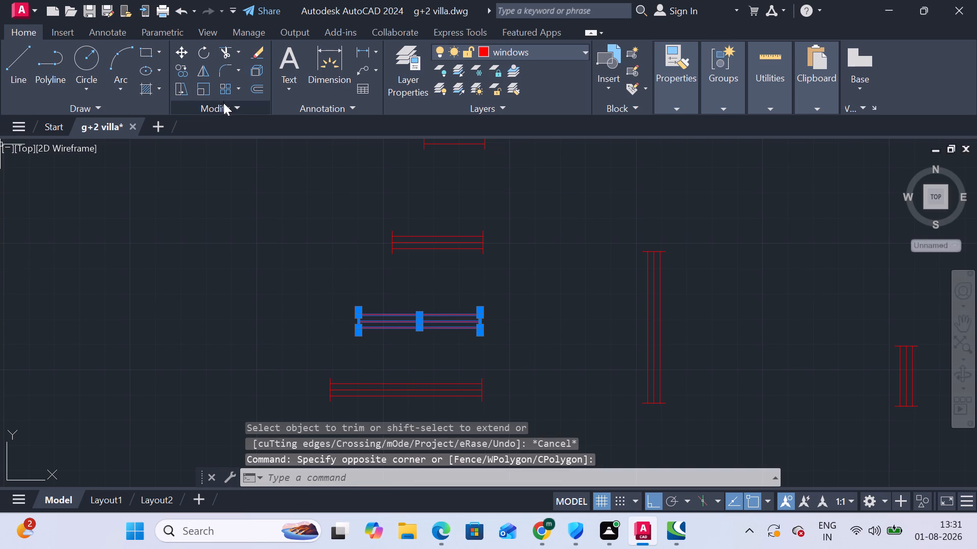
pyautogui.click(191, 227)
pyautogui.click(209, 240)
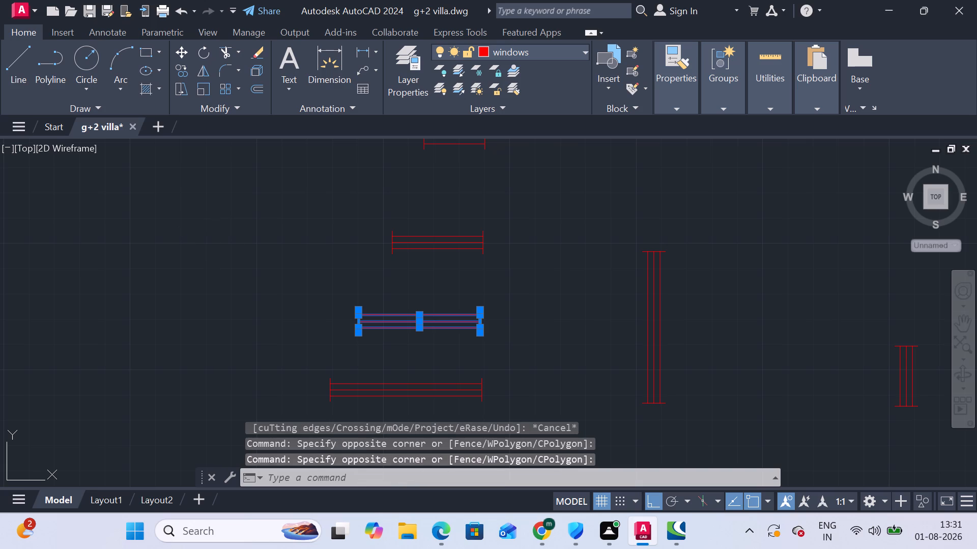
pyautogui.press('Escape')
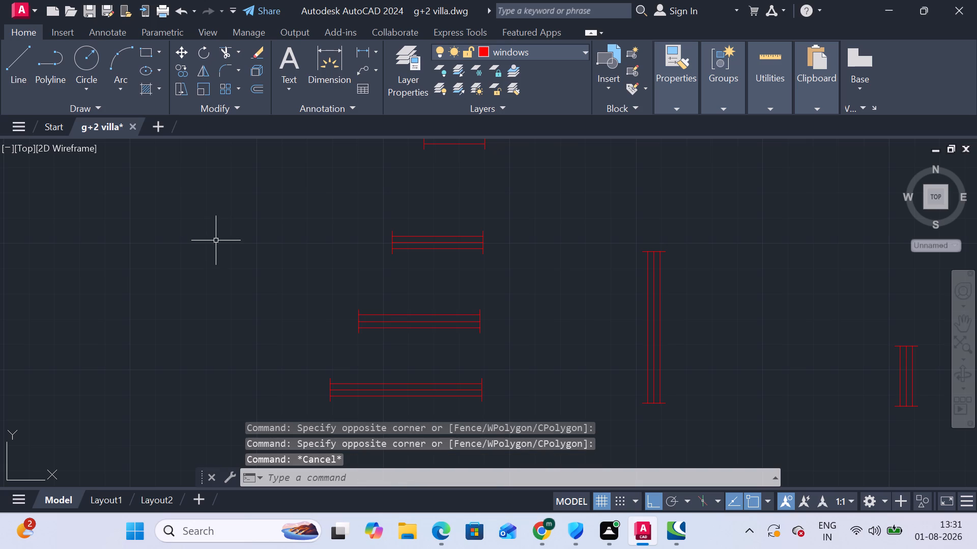
# Define the second-longest horizontal window symbol as a block named "window 4", with its lower-left end as base point.
pyautogui.press('b')
pyautogui.press('Return')
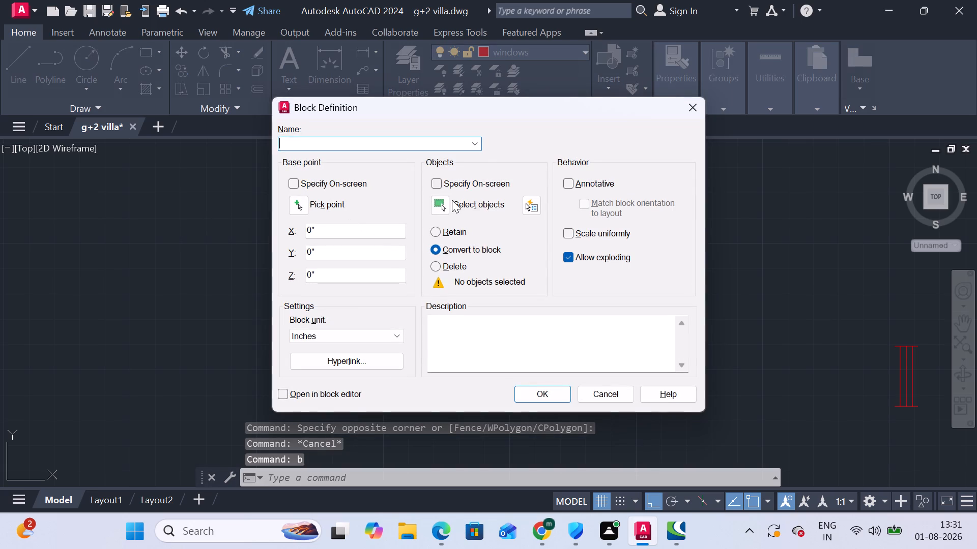
pyautogui.click(450, 202)
pyautogui.click(440, 203)
pyautogui.click(323, 288)
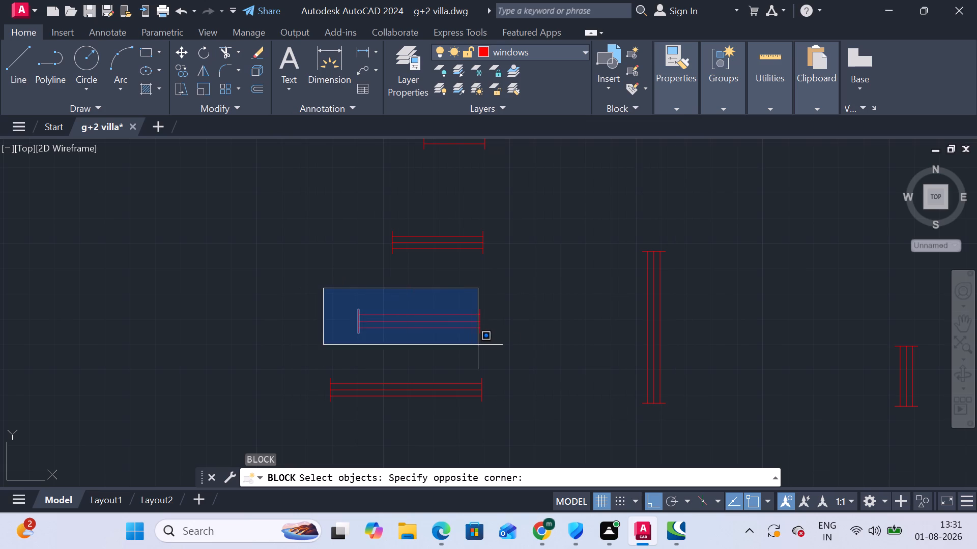
pyautogui.click(526, 351)
pyautogui.rightClick(368, 288)
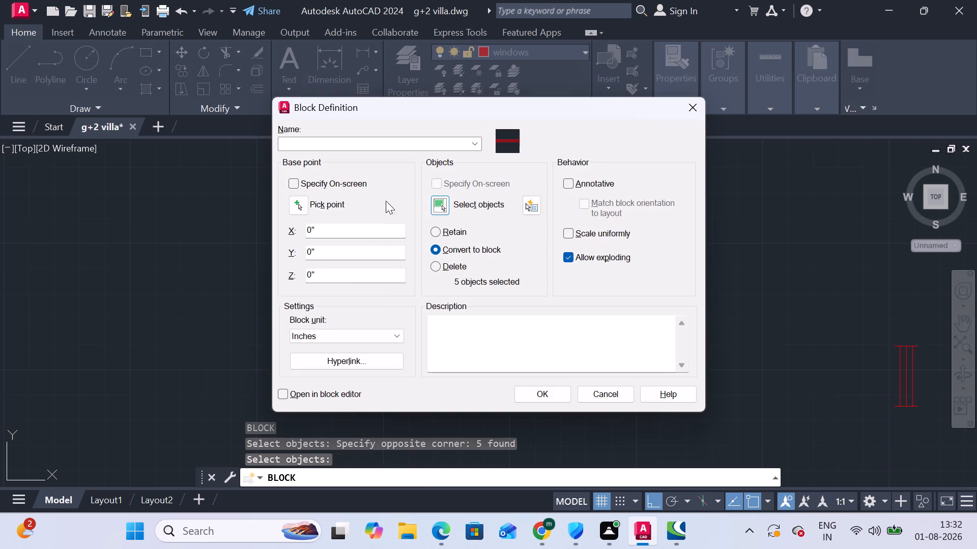
pyautogui.click(294, 205)
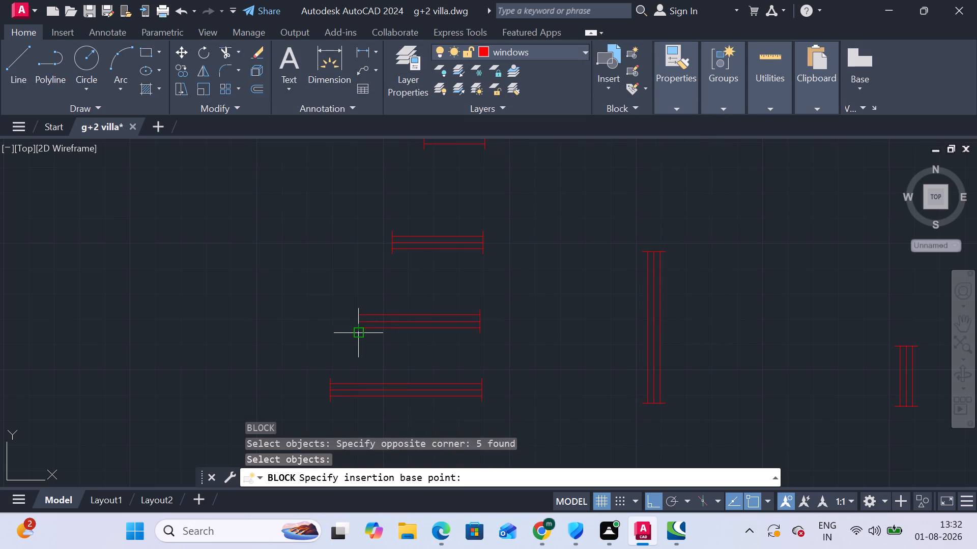
pyautogui.click(357, 334)
pyautogui.click(330, 141)
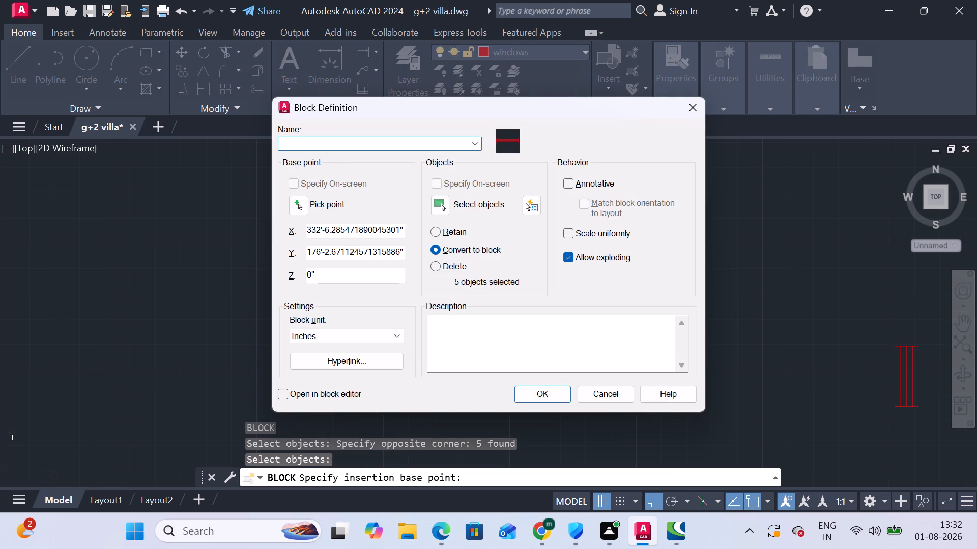
pyautogui.write('wind')
pyautogui.press('w')
pyautogui.press('space')
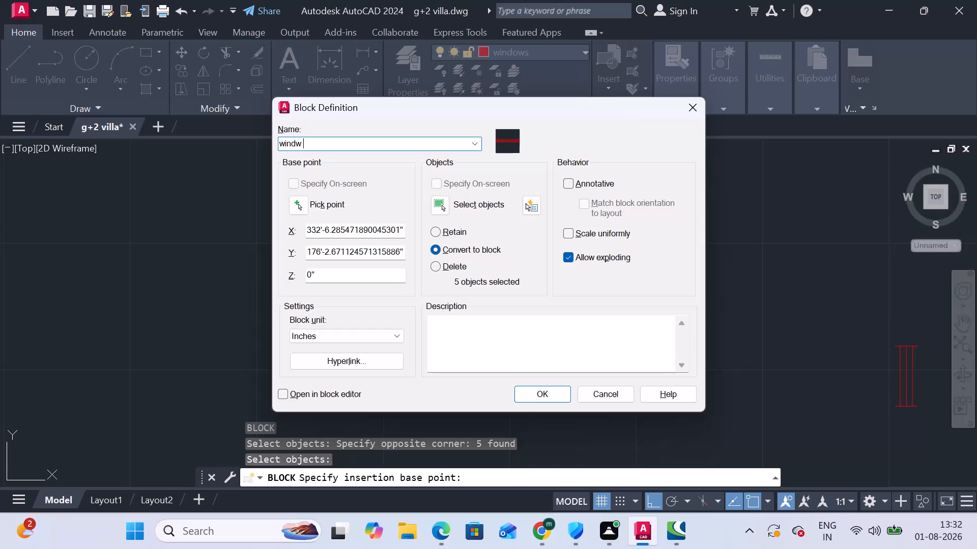
pyautogui.press('BackSpace')
pyautogui.press('BackSpace')
pyautogui.write('ow')
pyautogui.press('space')
pyautogui.press('4')
pyautogui.press('Return')
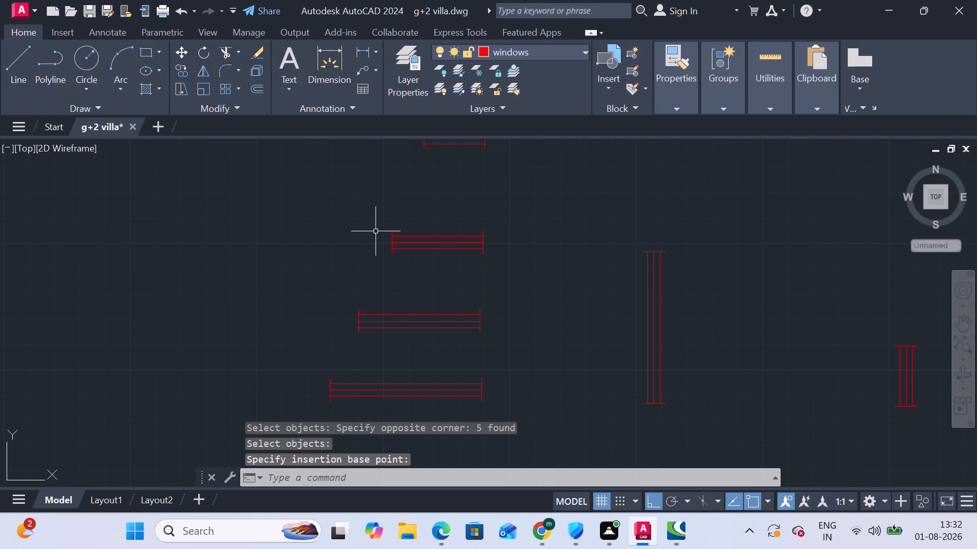
# Define the horizontal window symbol just above window 4 as a block named "windw 3", with its lower-left end as base point.
pyautogui.moveTo(403, 238); pyautogui.dragTo(422, 248)
pyautogui.press('Escape')
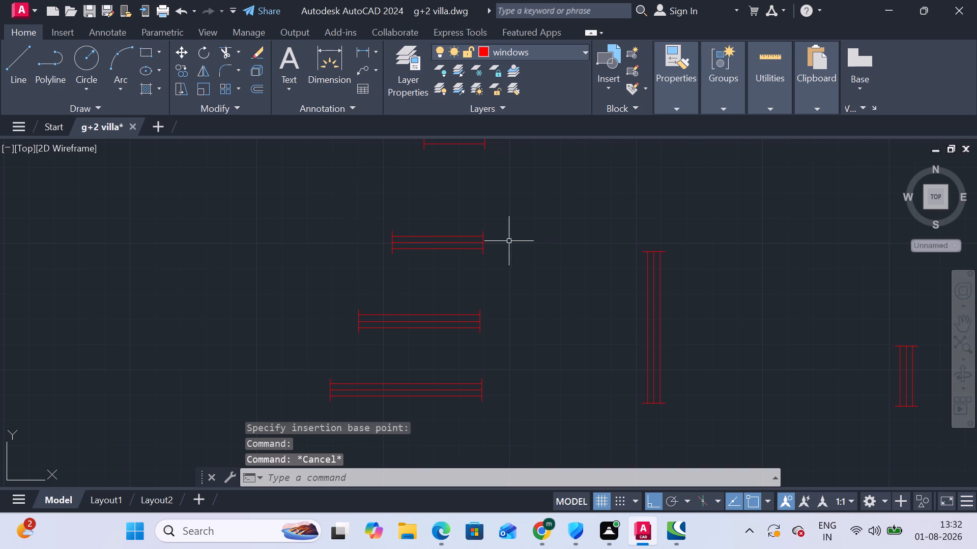
pyautogui.moveTo(361, 217); pyautogui.dragTo(384, 227)
pyautogui.click(538, 276)
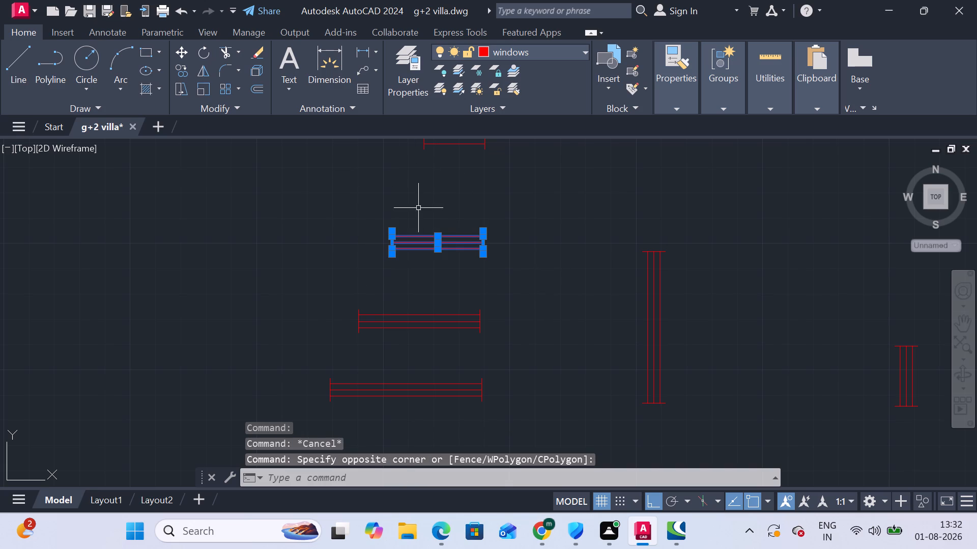
pyautogui.rightClick(211, 200)
pyautogui.click(155, 208)
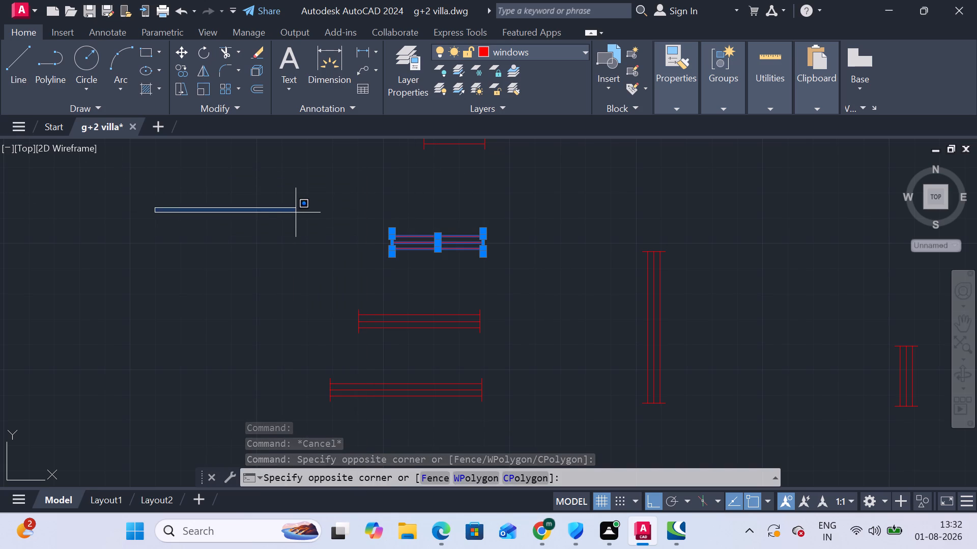
pyautogui.click(296, 212)
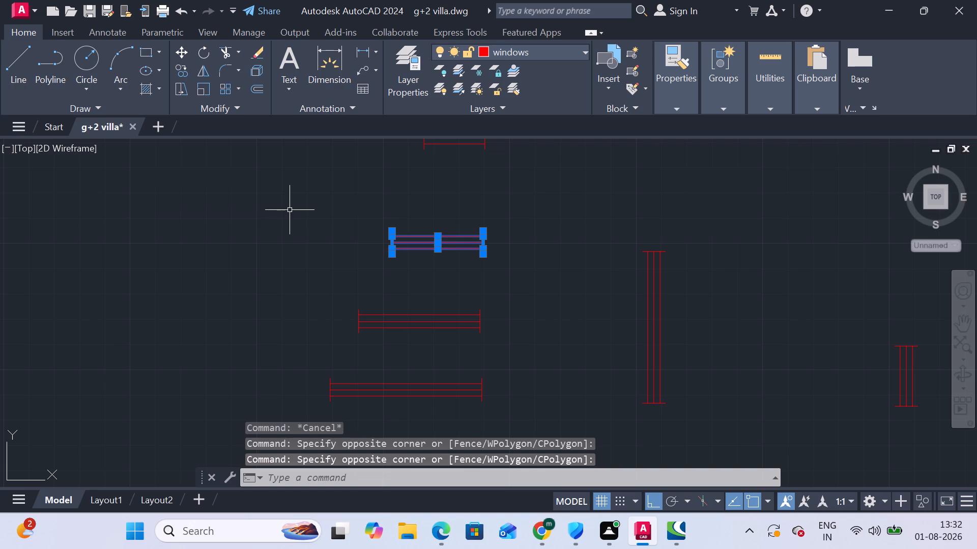
pyautogui.press('b')
pyautogui.press('Return')
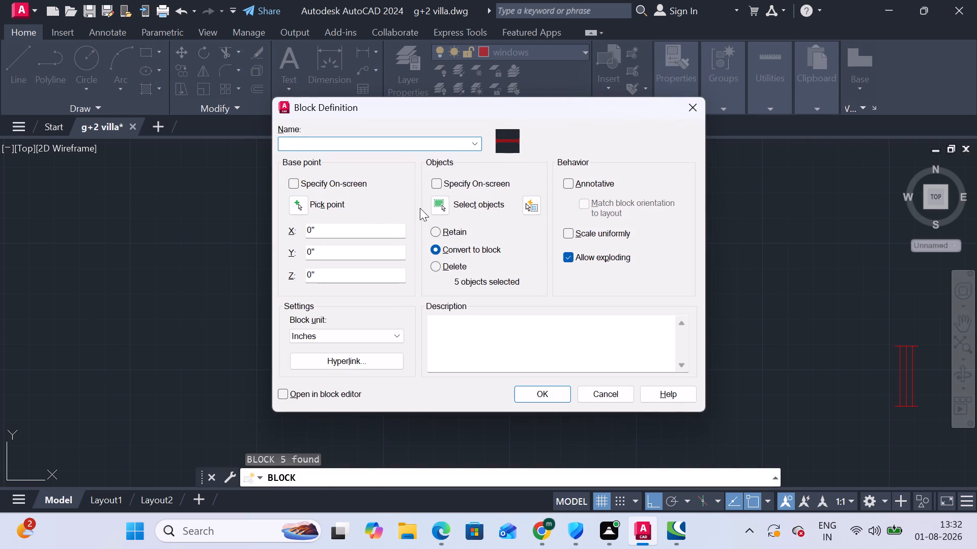
pyautogui.click(446, 199)
pyautogui.moveTo(356, 209); pyautogui.dragTo(383, 239)
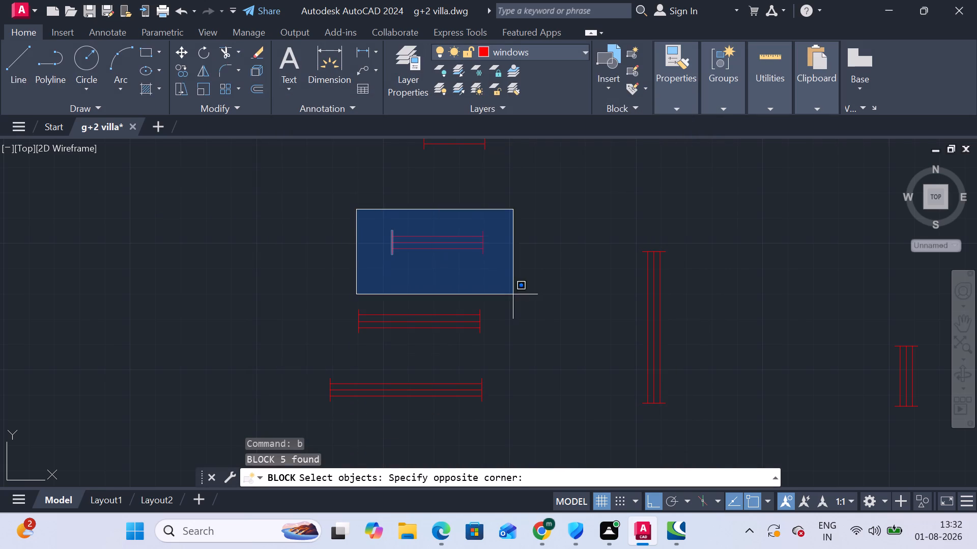
pyautogui.click(522, 291)
pyautogui.rightClick(474, 265)
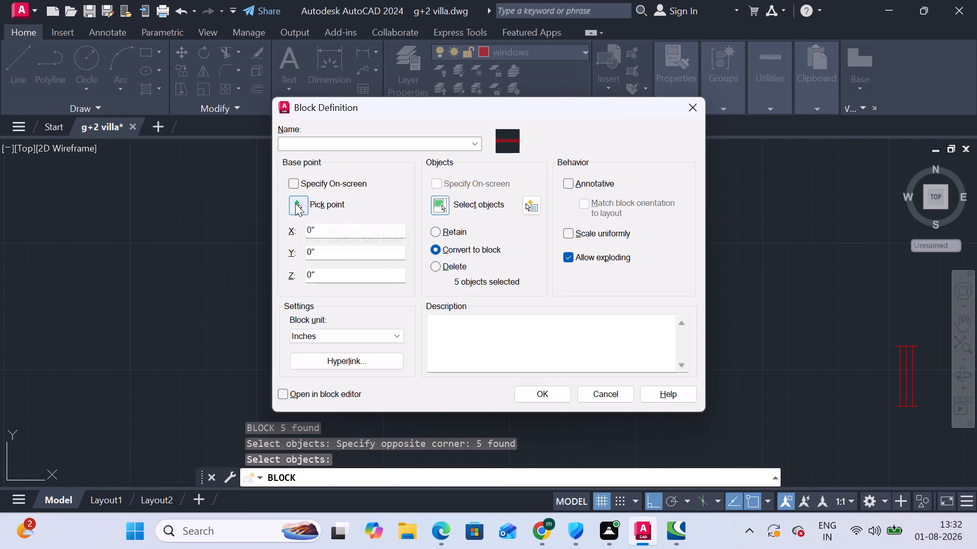
pyautogui.click(295, 203)
pyautogui.click(392, 253)
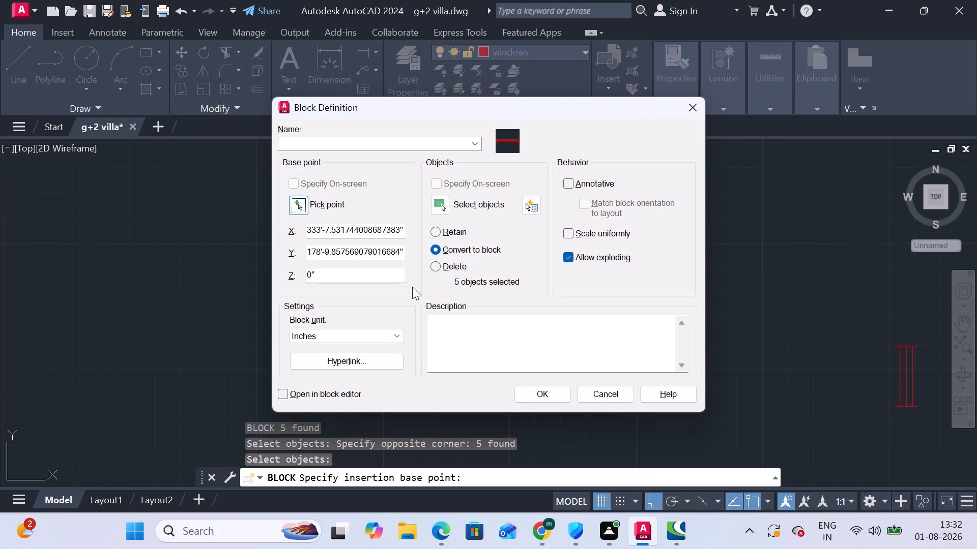
pyautogui.click(350, 138)
pyautogui.press('w')
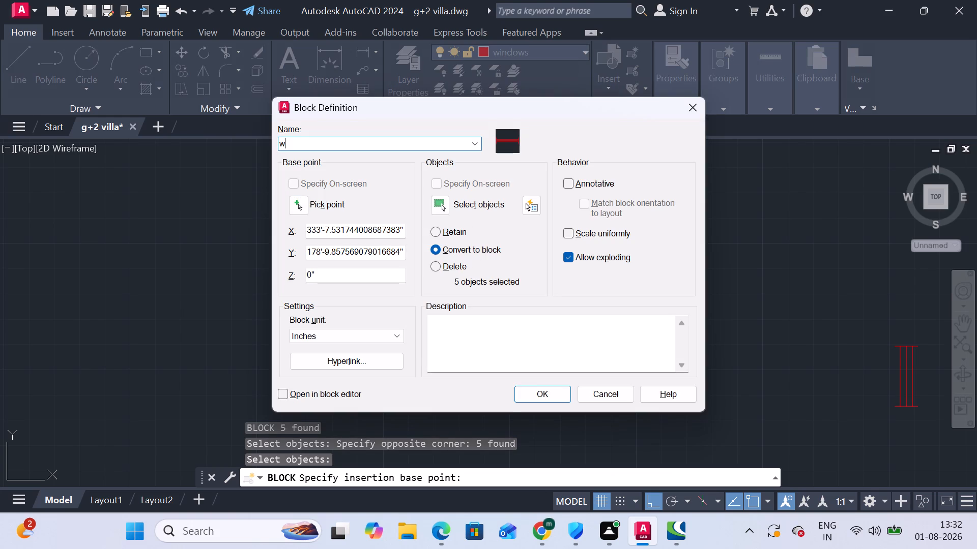
pyautogui.press('i')
pyautogui.press('n')
pyautogui.press('d')
pyautogui.write('w 3')
pyautogui.press('Return')
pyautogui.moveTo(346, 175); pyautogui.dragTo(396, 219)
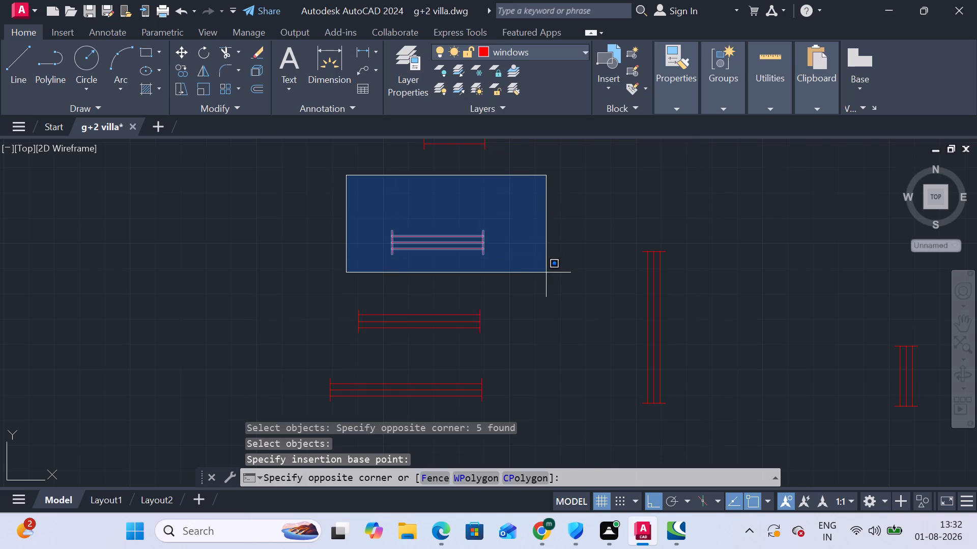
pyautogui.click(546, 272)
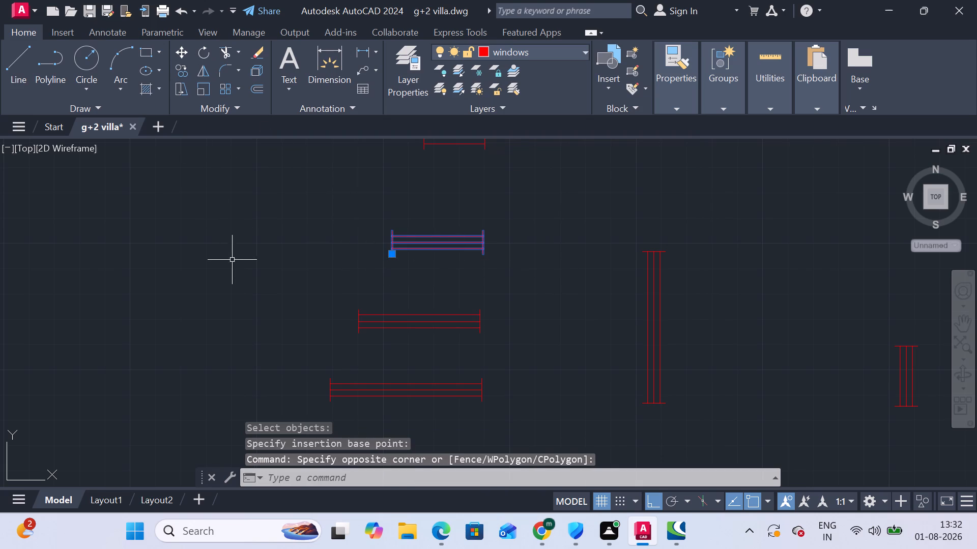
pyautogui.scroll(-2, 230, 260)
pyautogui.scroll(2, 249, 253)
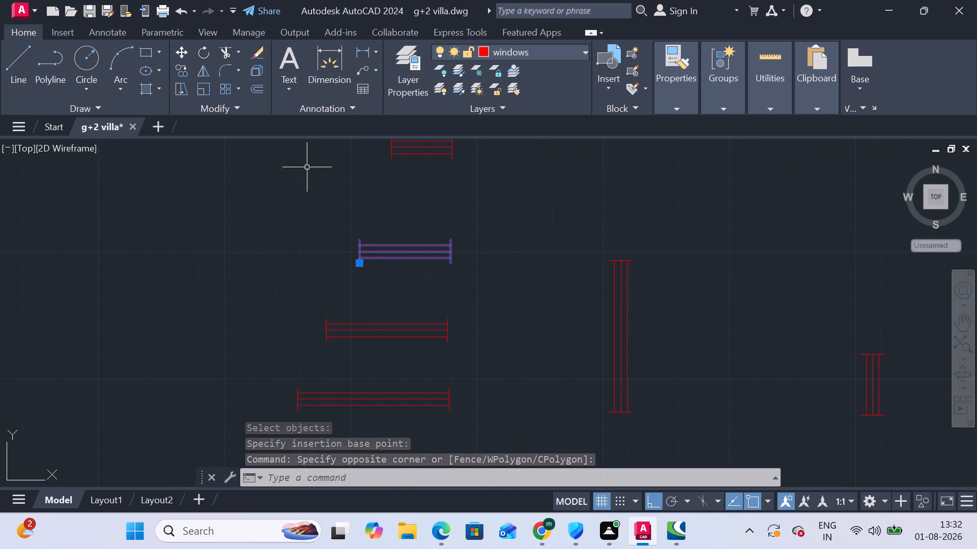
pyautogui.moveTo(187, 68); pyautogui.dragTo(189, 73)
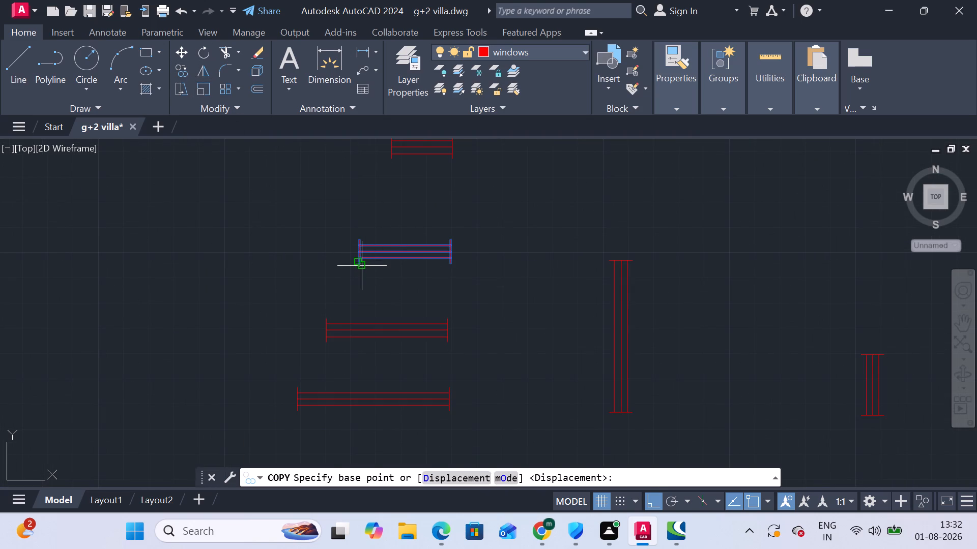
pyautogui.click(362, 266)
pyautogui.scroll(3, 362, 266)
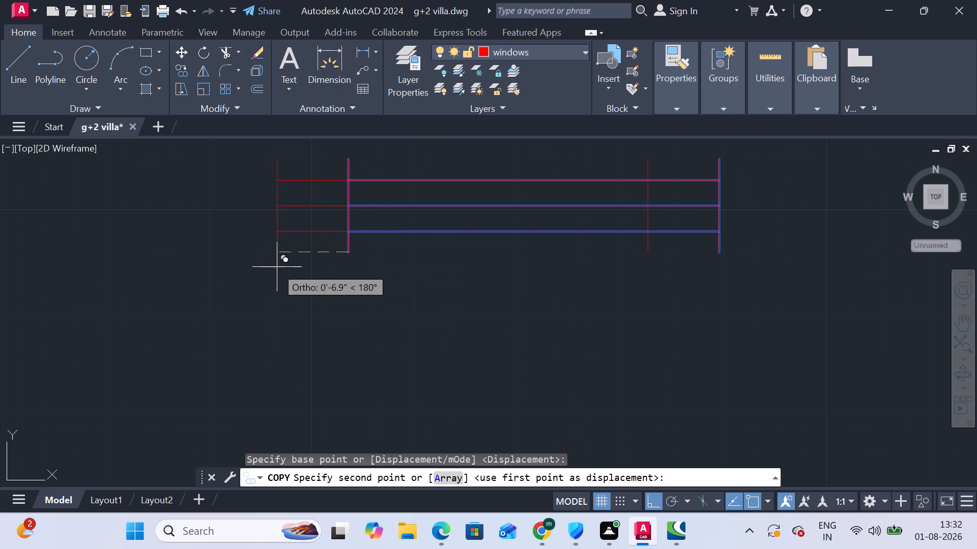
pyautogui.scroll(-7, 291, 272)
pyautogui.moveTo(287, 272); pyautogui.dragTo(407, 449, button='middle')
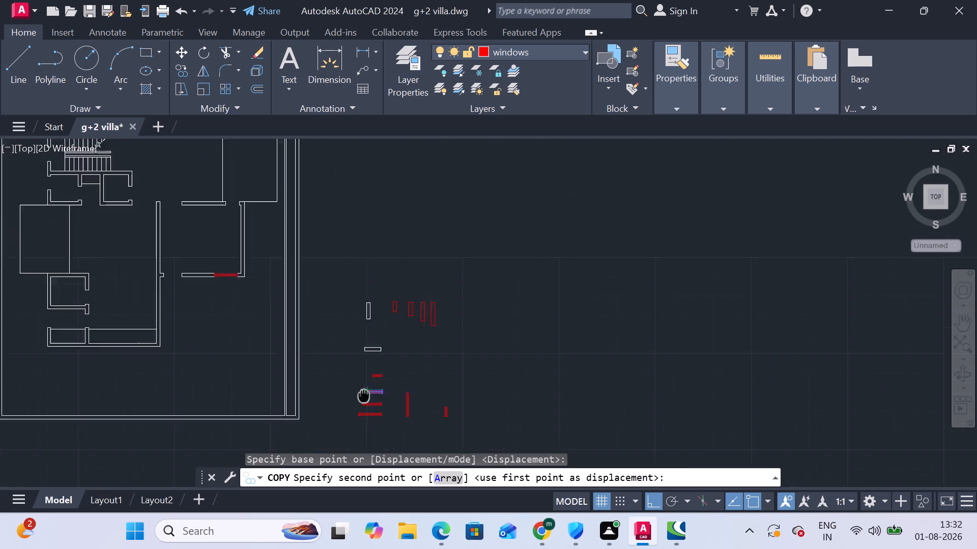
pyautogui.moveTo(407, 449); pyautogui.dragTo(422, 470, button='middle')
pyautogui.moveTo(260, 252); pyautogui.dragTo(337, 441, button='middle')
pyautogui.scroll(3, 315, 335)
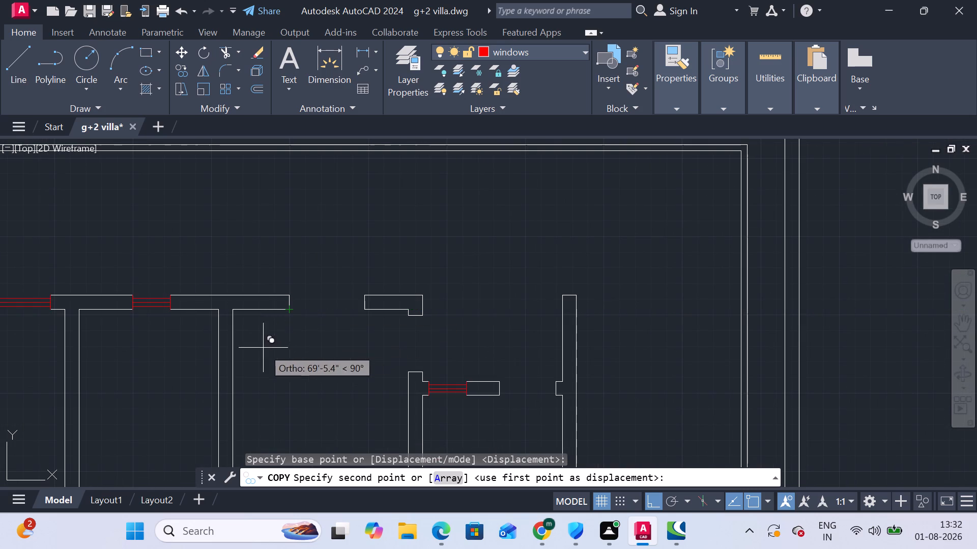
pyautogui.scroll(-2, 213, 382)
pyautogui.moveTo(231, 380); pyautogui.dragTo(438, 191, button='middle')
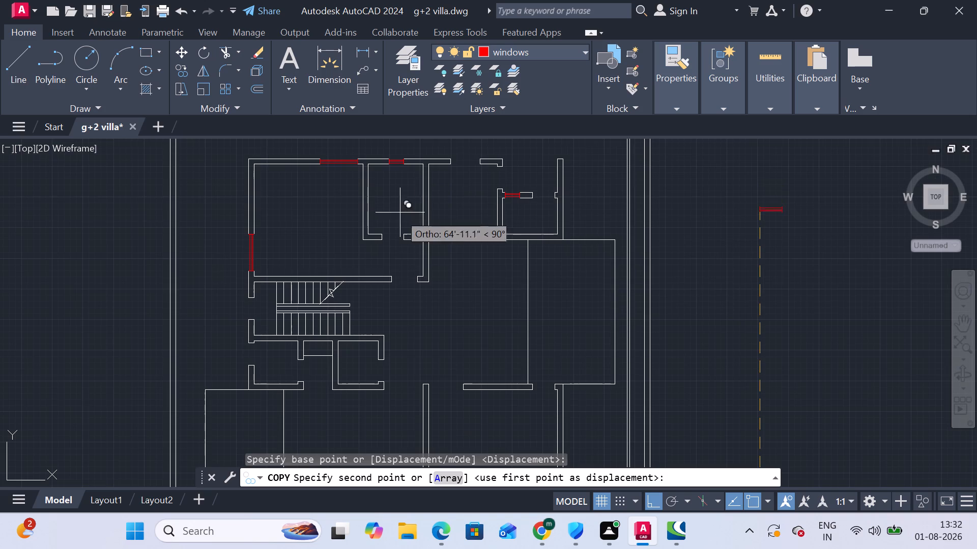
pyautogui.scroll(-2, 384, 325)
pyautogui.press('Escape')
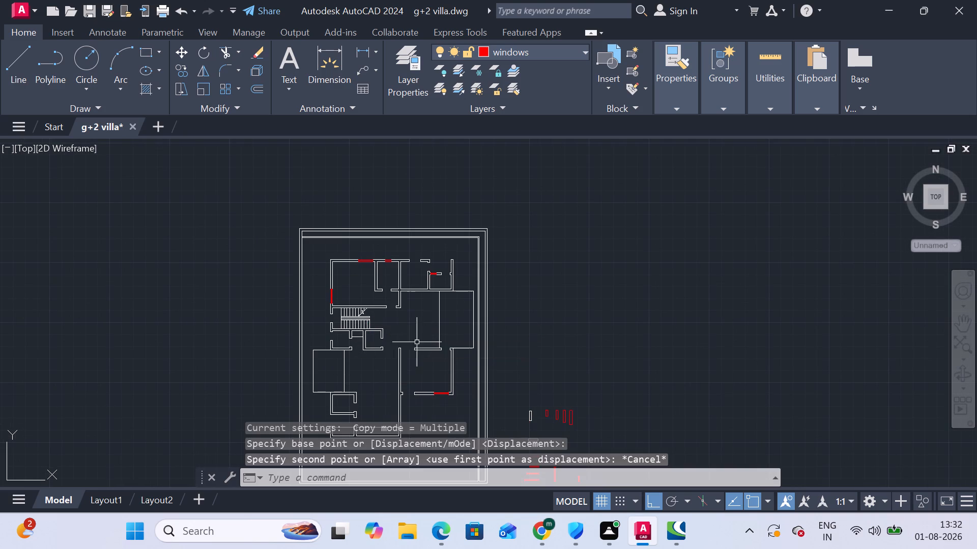
# Create a copy of the horizontal window 4 block rotated 90° to stand vertically, keeping the original.
pyautogui.moveTo(580, 377); pyautogui.dragTo(537, 201, button='middle')
pyautogui.scroll(4, 496, 306)
pyautogui.moveTo(502, 274); pyautogui.dragTo(497, 266)
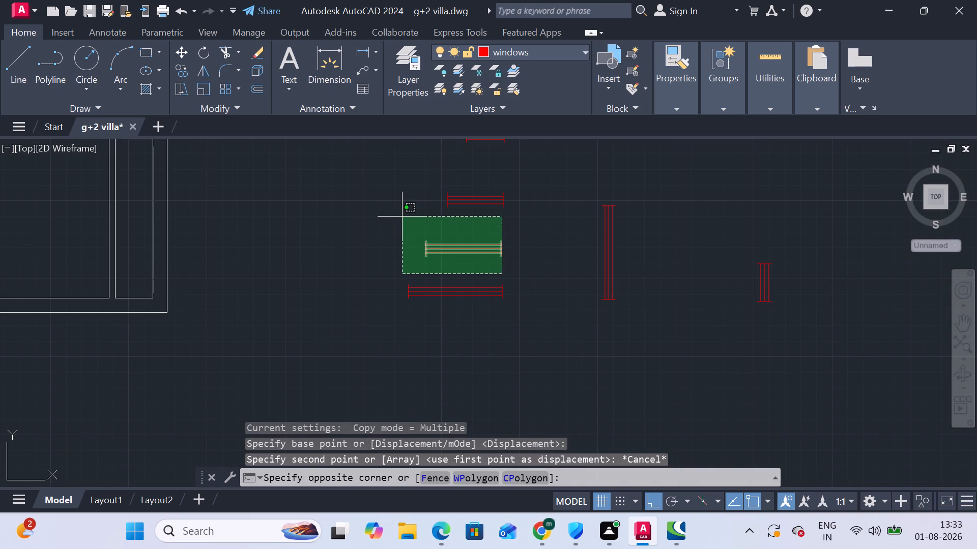
pyautogui.doubleClick(532, 213)
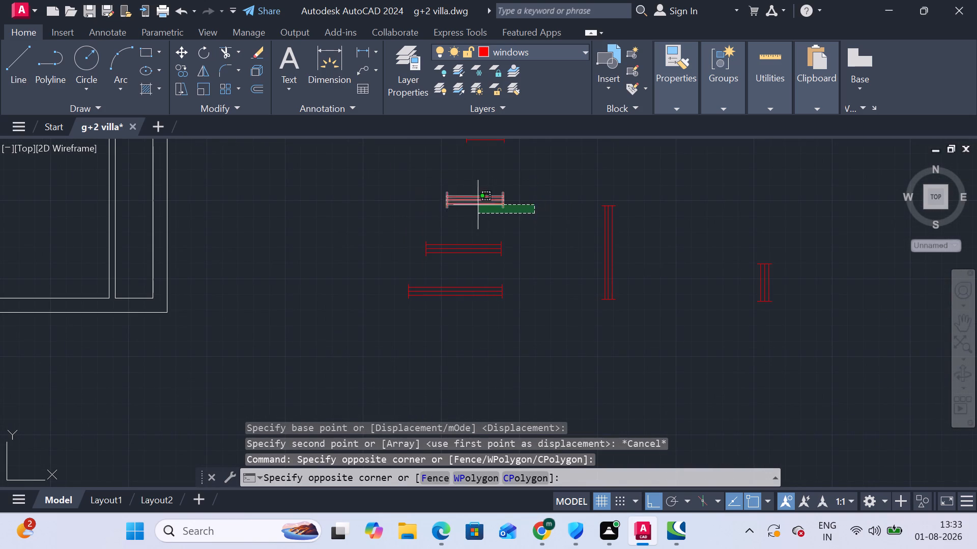
pyautogui.click(522, 210)
pyautogui.click(528, 262)
pyautogui.click(402, 223)
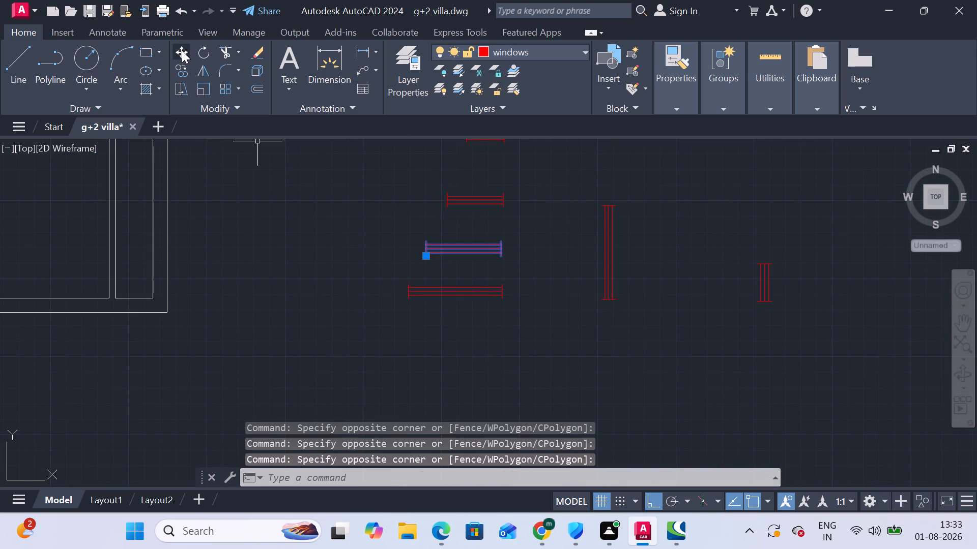
pyautogui.click(185, 71)
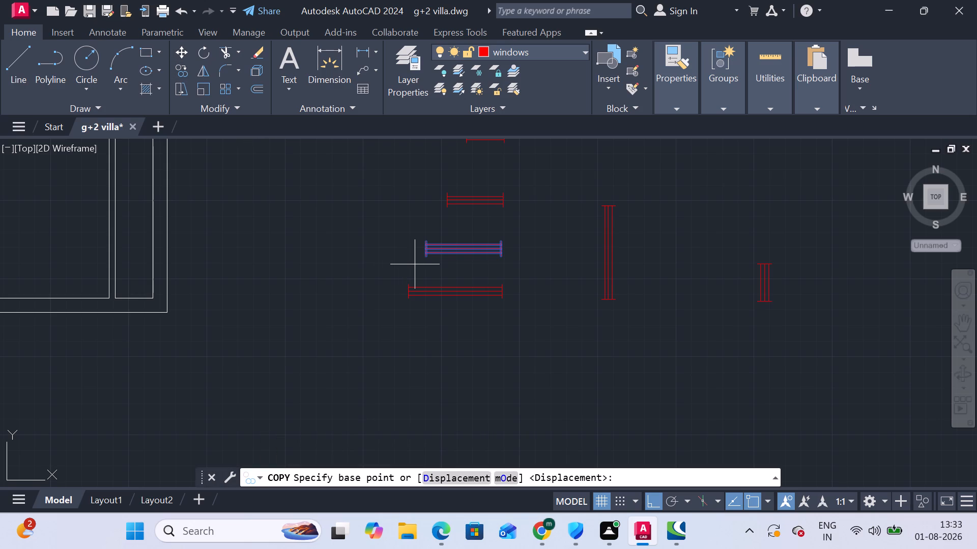
pyautogui.moveTo(198, 47); pyautogui.dragTo(202, 52)
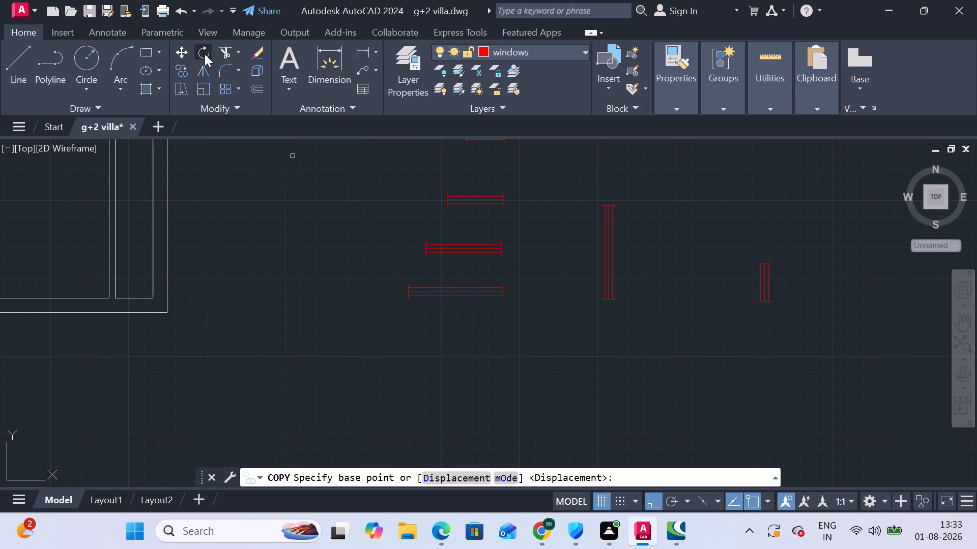
pyautogui.click(377, 218)
pyautogui.click(573, 270)
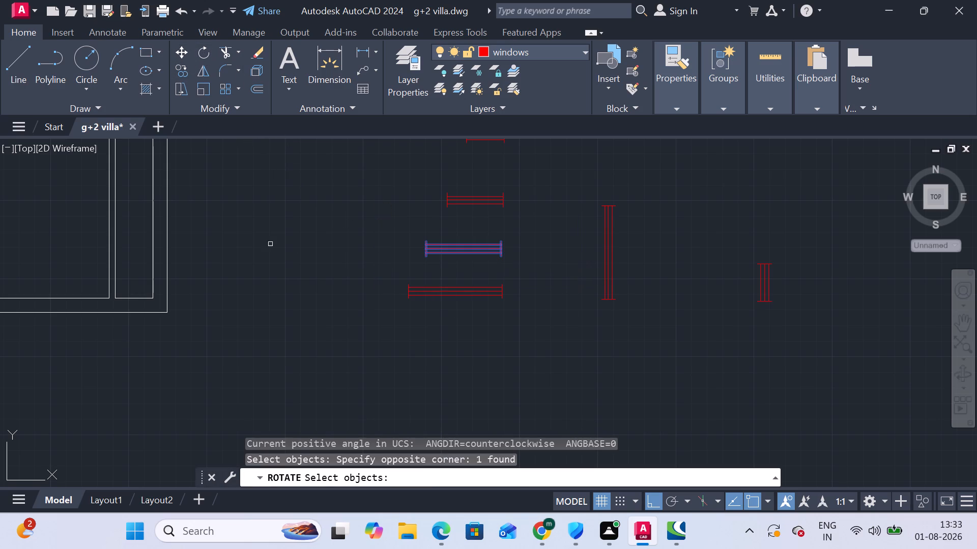
pyautogui.rightClick(367, 257)
pyautogui.click(408, 260)
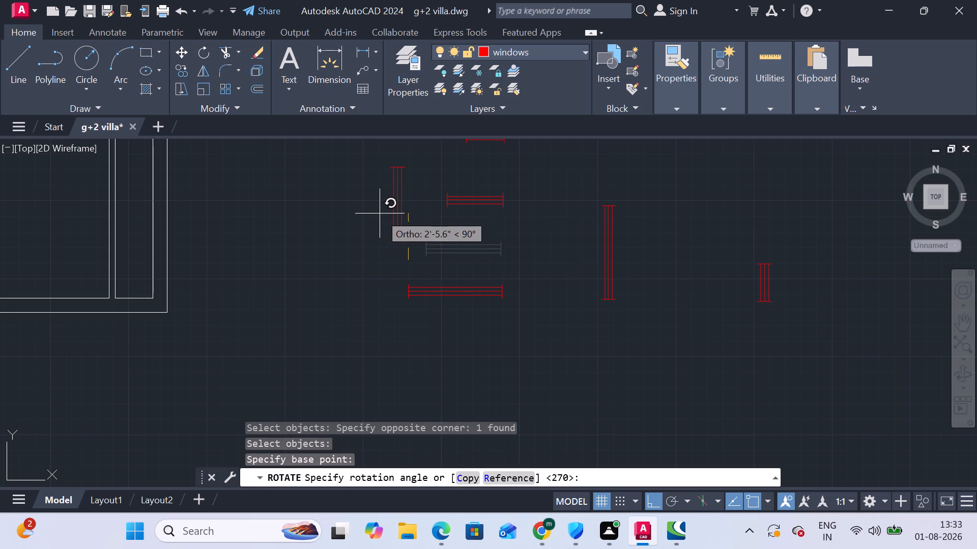
pyautogui.click(466, 472)
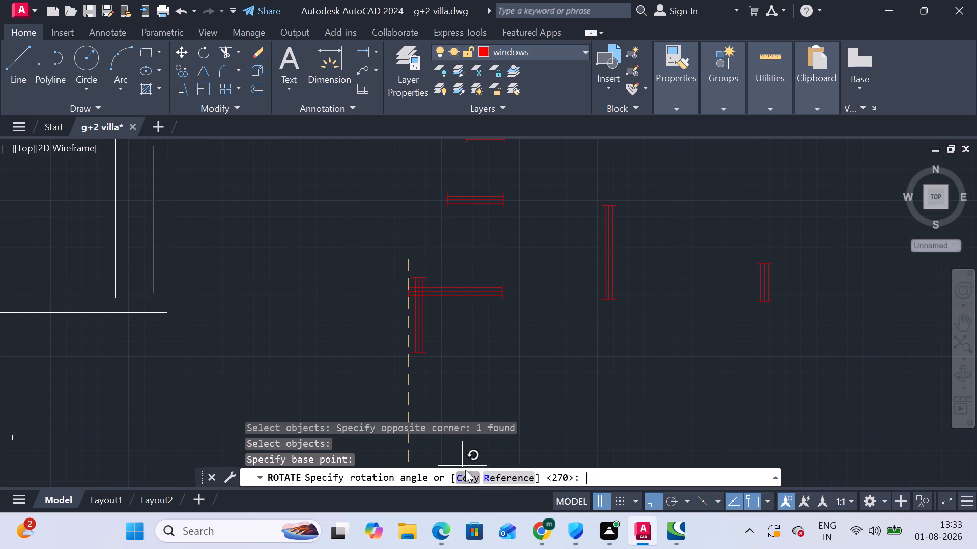
pyautogui.click(362, 170)
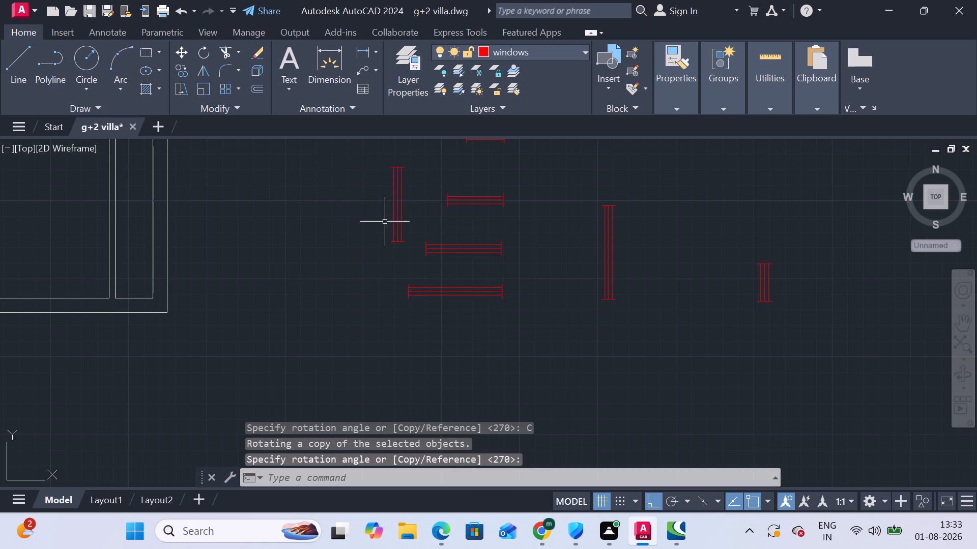
# Copy the vertical window 4 block by its lower-right end onto the right-hand corner of the open gap in the top wall.
pyautogui.scroll(1, 408, 251)
pyautogui.moveTo(413, 249); pyautogui.dragTo(429, 303, button='middle')
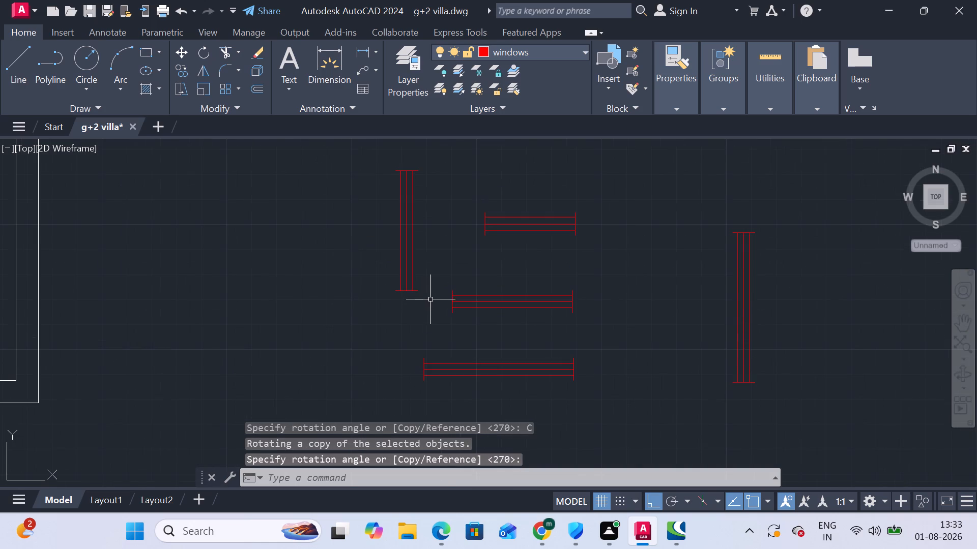
pyautogui.click(430, 298)
pyautogui.click(344, 254)
pyautogui.click(181, 71)
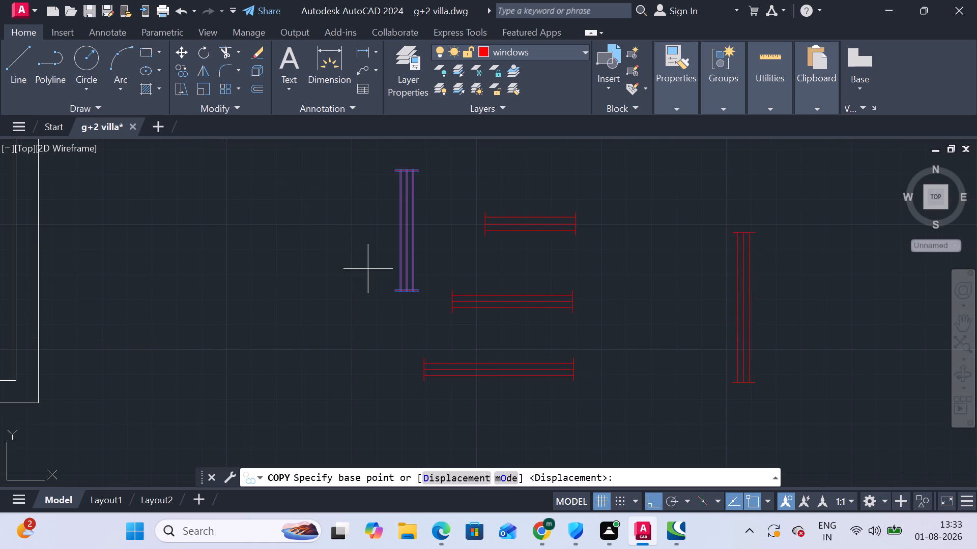
pyautogui.click(418, 291)
pyautogui.scroll(-3, 241, 249)
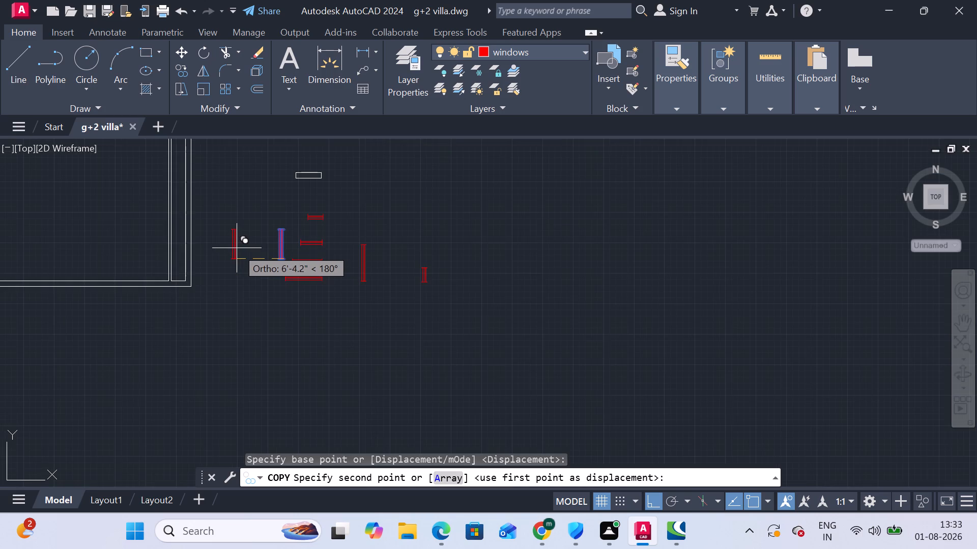
pyautogui.scroll(-3, 237, 248)
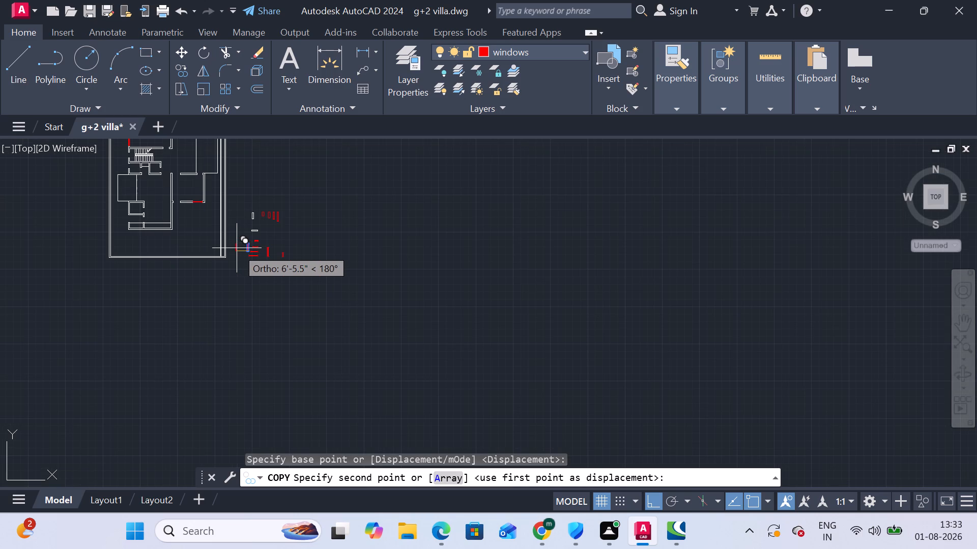
pyautogui.scroll(-1, 237, 248)
pyautogui.scroll(3, 188, 223)
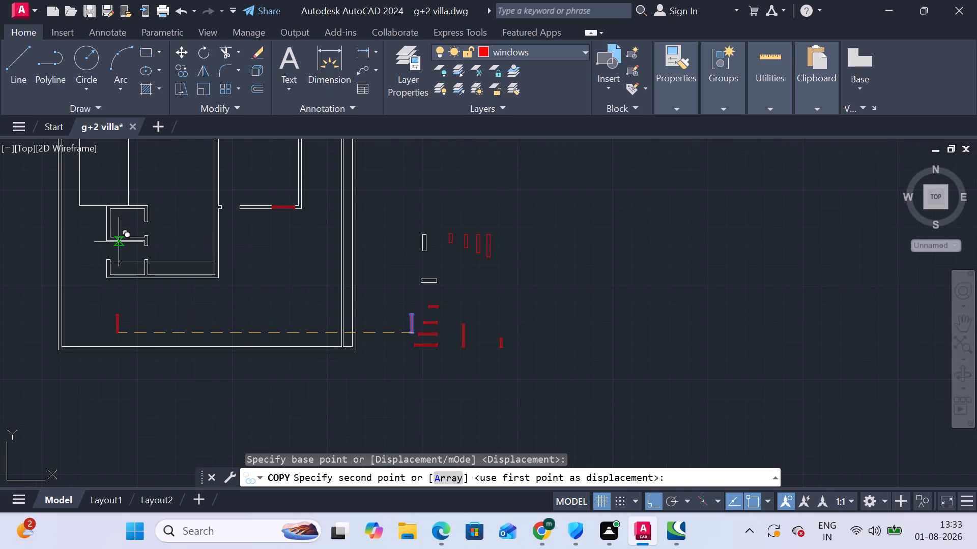
pyautogui.scroll(4, 119, 242)
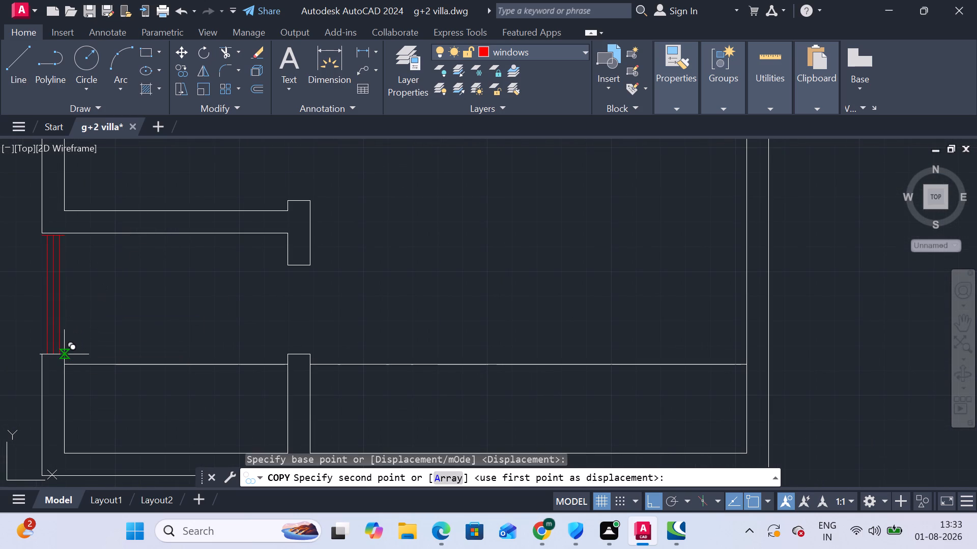
pyautogui.scroll(-2, 128, 220)
pyautogui.moveTo(128, 220); pyautogui.dragTo(208, 396, button='middle')
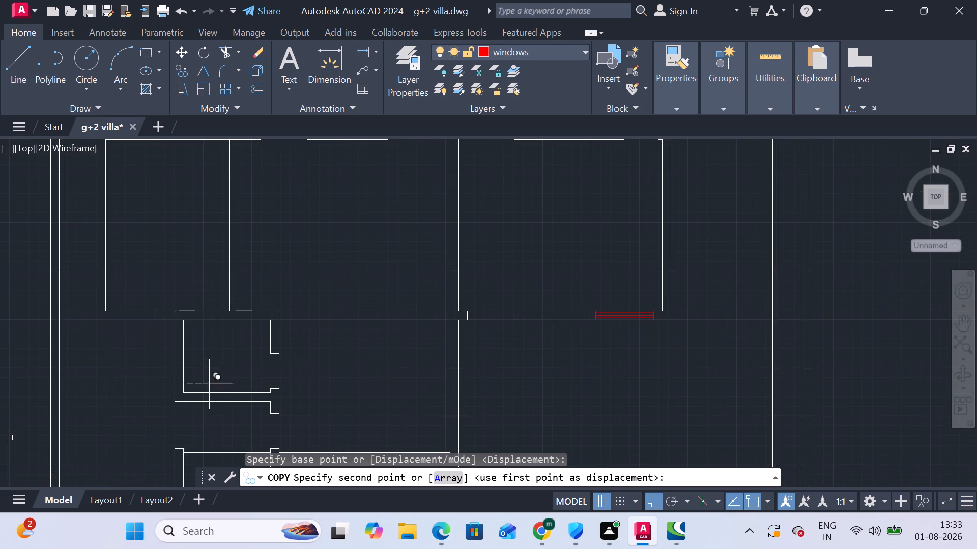
pyautogui.scroll(-2, 209, 287)
pyautogui.scroll(3, 193, 224)
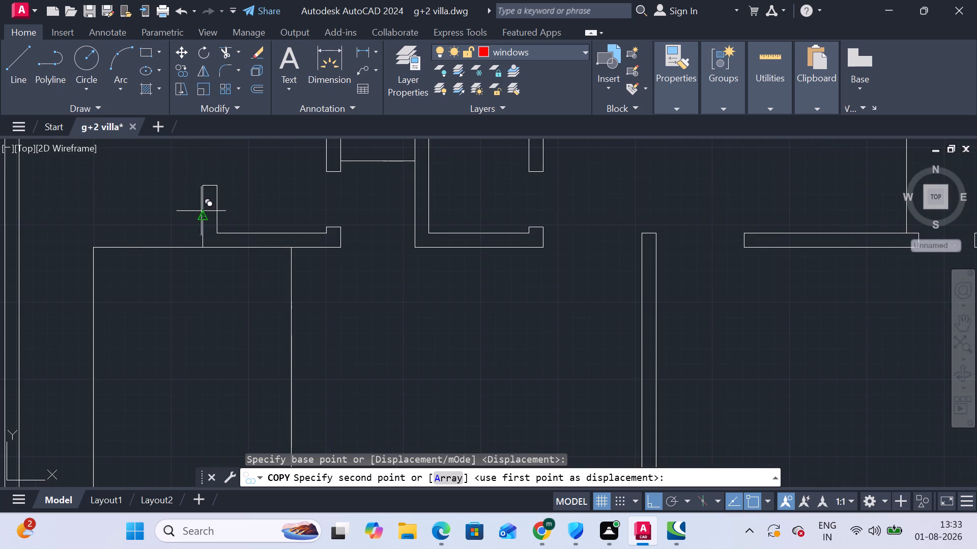
pyautogui.moveTo(205, 226); pyautogui.dragTo(209, 315, button='middle')
pyautogui.moveTo(245, 218); pyautogui.dragTo(282, 370, button='middle')
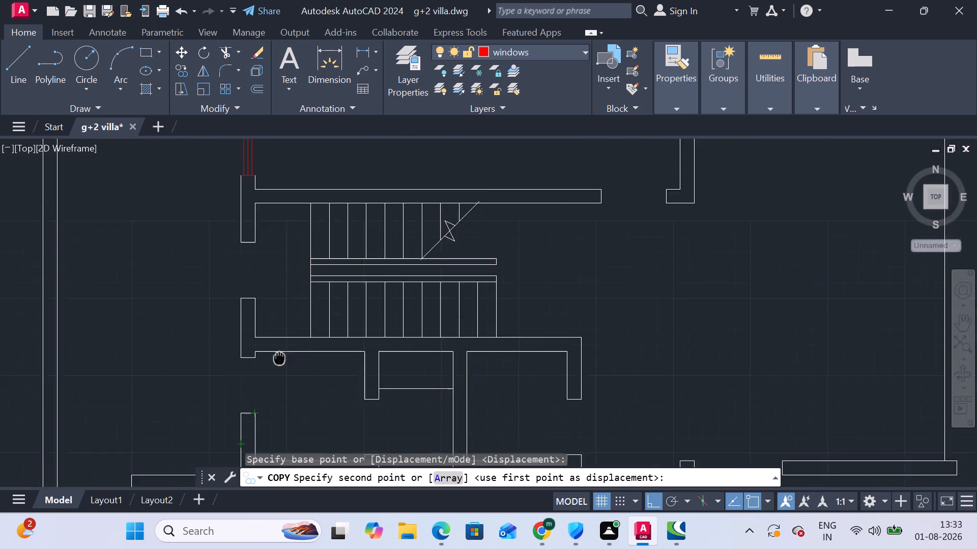
pyautogui.moveTo(282, 370); pyautogui.dragTo(283, 373, button='middle')
pyautogui.scroll(-2, 282, 273)
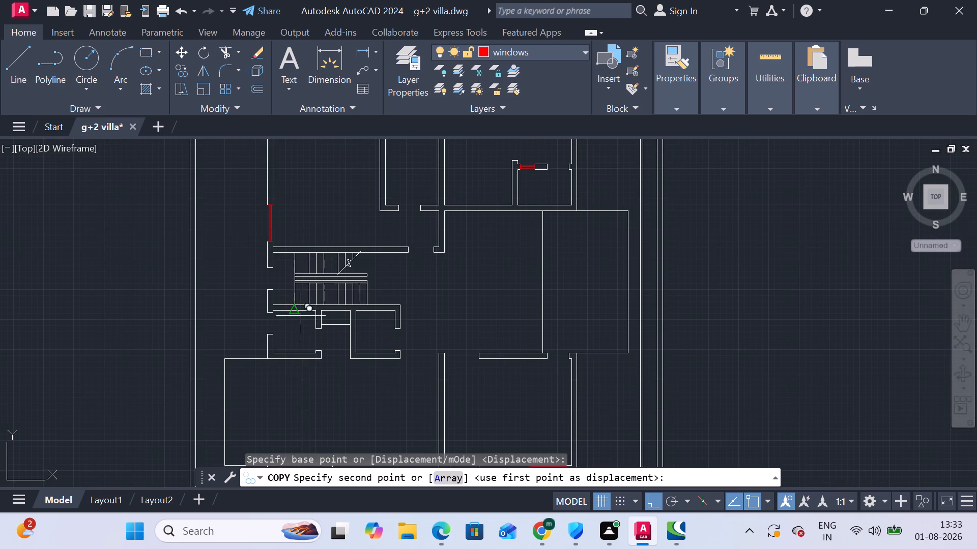
pyautogui.moveTo(372, 234); pyautogui.dragTo(377, 354, button='middle')
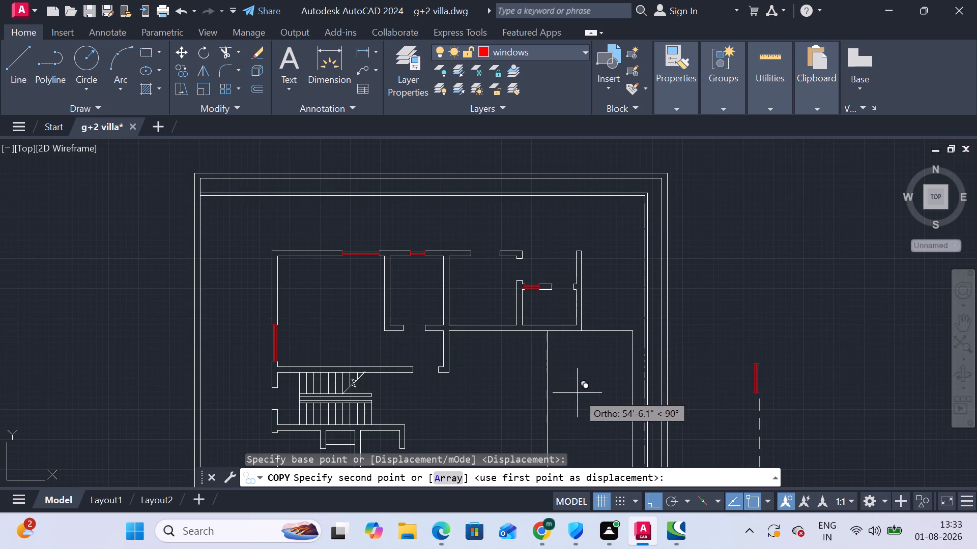
pyautogui.click(504, 248)
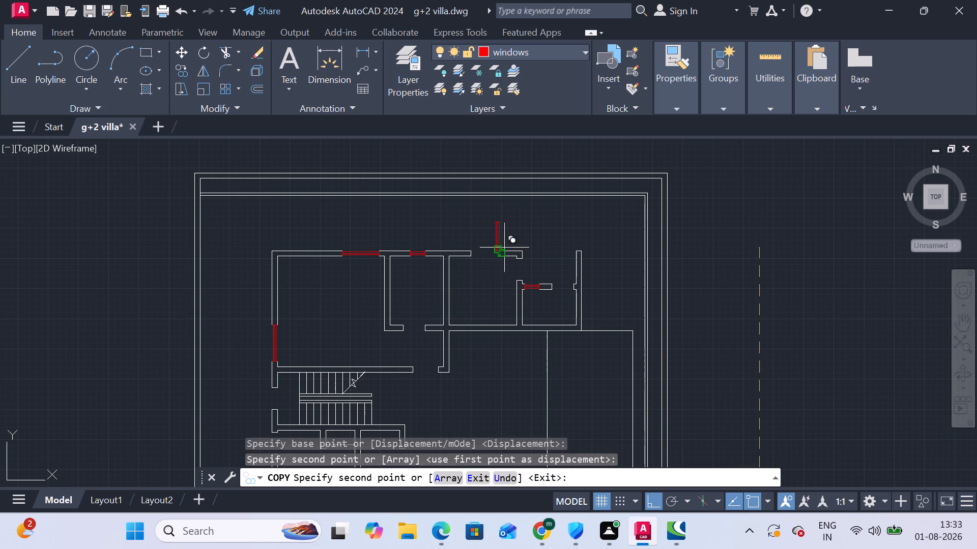
pyautogui.moveTo(523, 340); pyautogui.dragTo(516, 252, button='middle')
pyautogui.press('Escape')
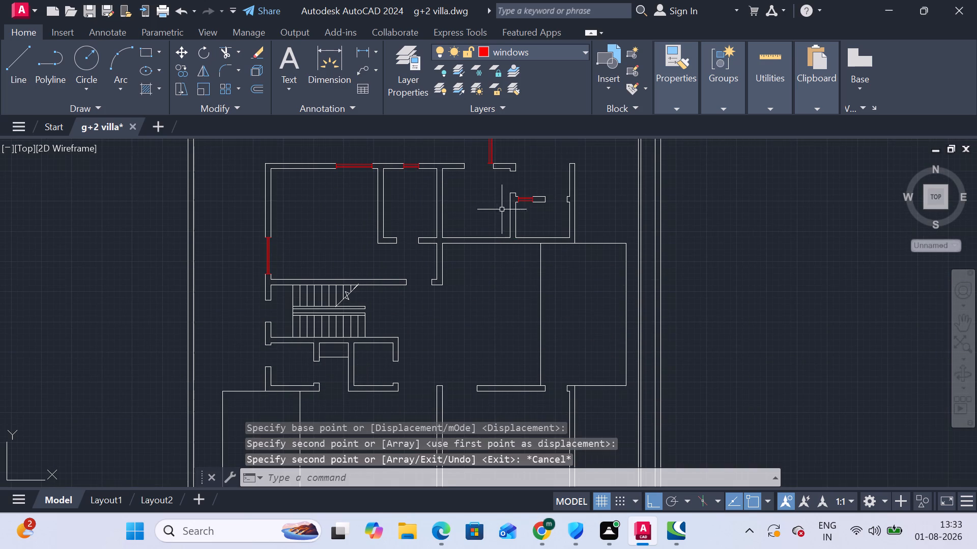
# Rotate the copied window at the top wall gap 90° counterclockwise about its lower-left end so it lies horizontal.
pyautogui.moveTo(508, 208); pyautogui.dragTo(513, 279, button='middle')
pyautogui.scroll(2, 513, 218)
pyautogui.click(502, 217)
pyautogui.click(403, 175)
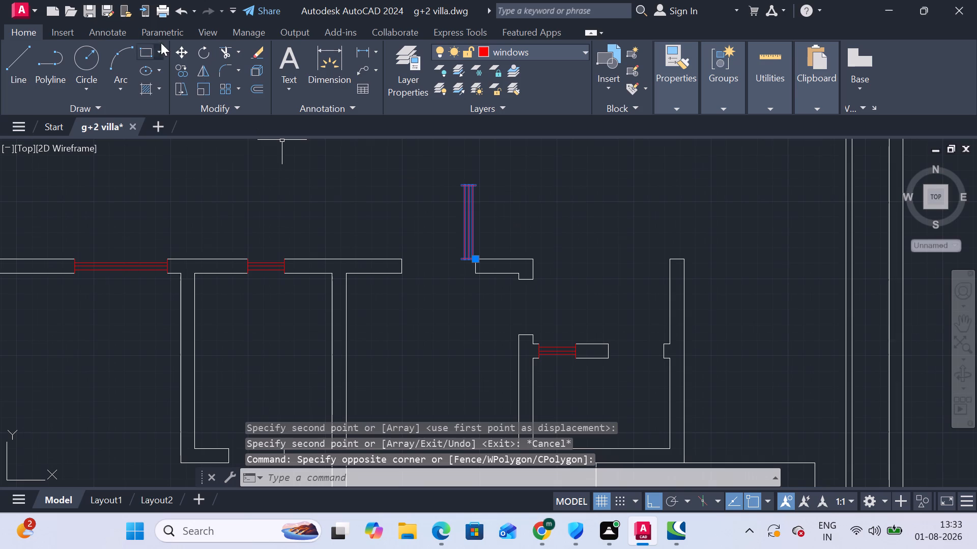
pyautogui.click(198, 52)
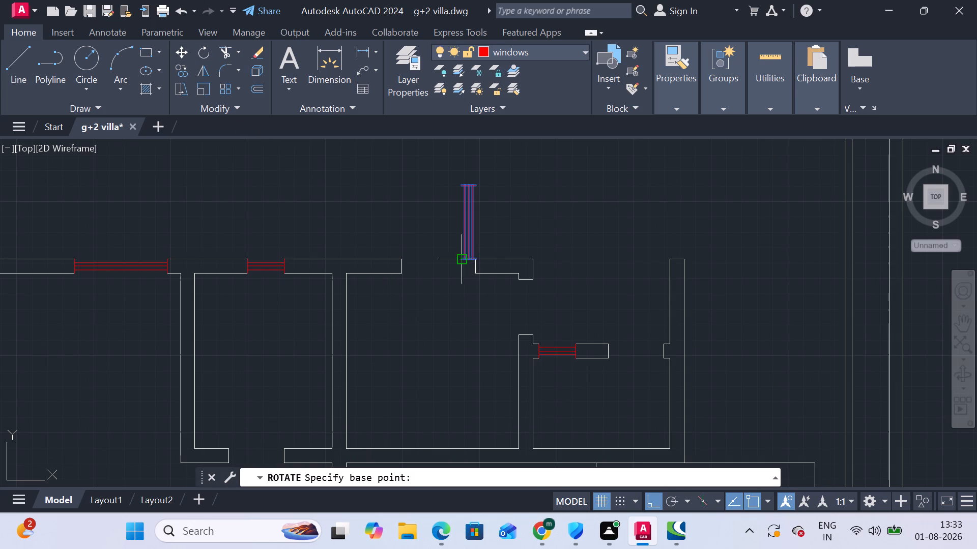
pyautogui.click(461, 261)
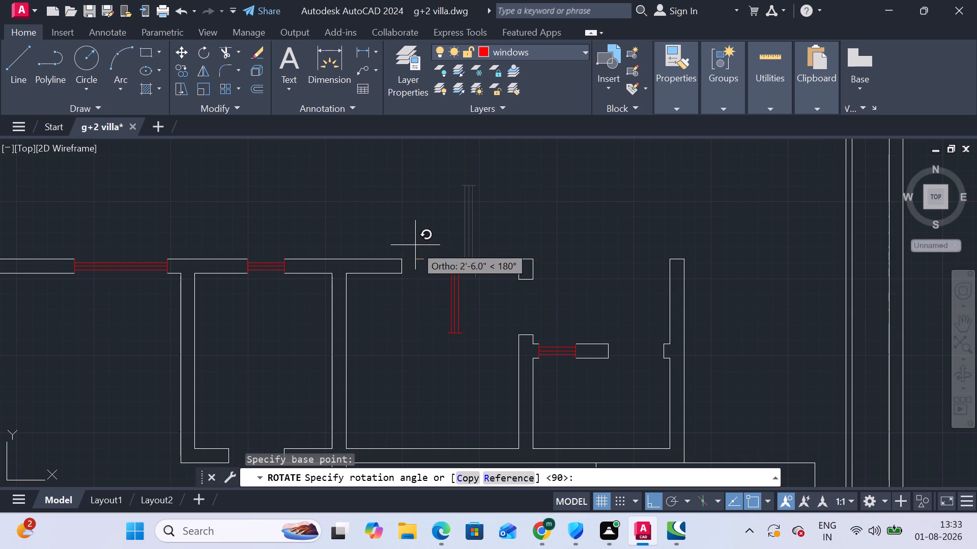
pyautogui.click(438, 217)
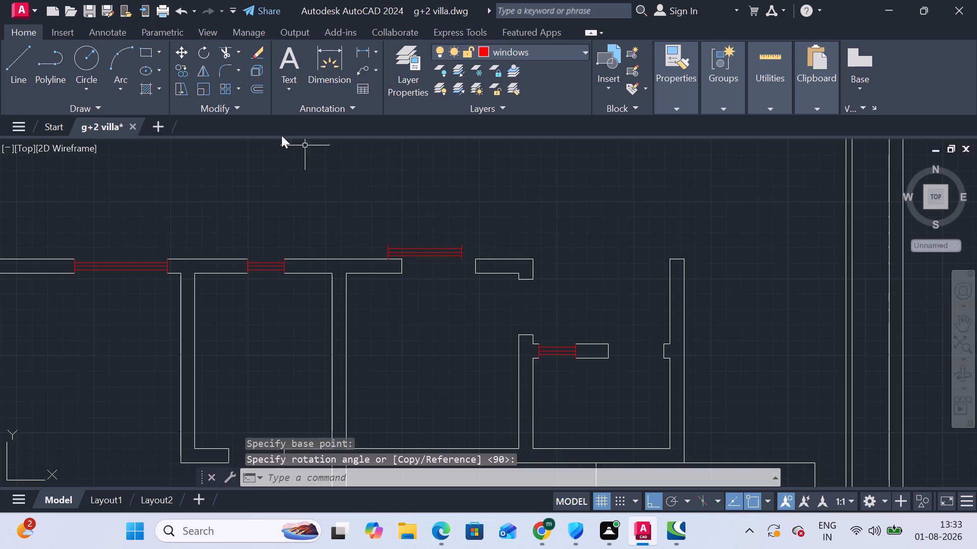
# Move the horizontal window into the top wall gap, placing its upper-right end on the gap's upper-right wall corner.
pyautogui.moveTo(469, 276); pyautogui.dragTo(457, 260)
pyautogui.moveTo(430, 217); pyautogui.dragTo(433, 212)
pyautogui.click(182, 46)
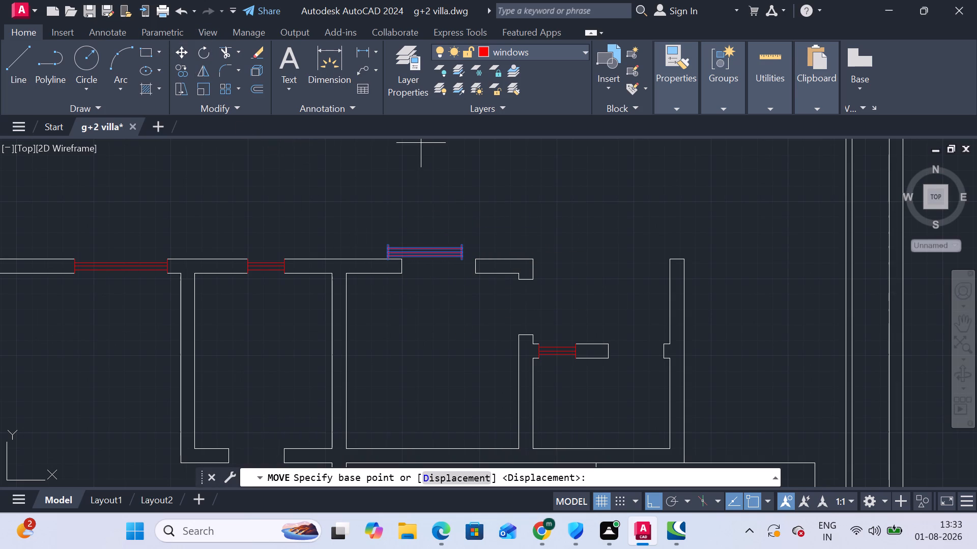
pyautogui.scroll(2, 418, 227)
pyautogui.click(524, 272)
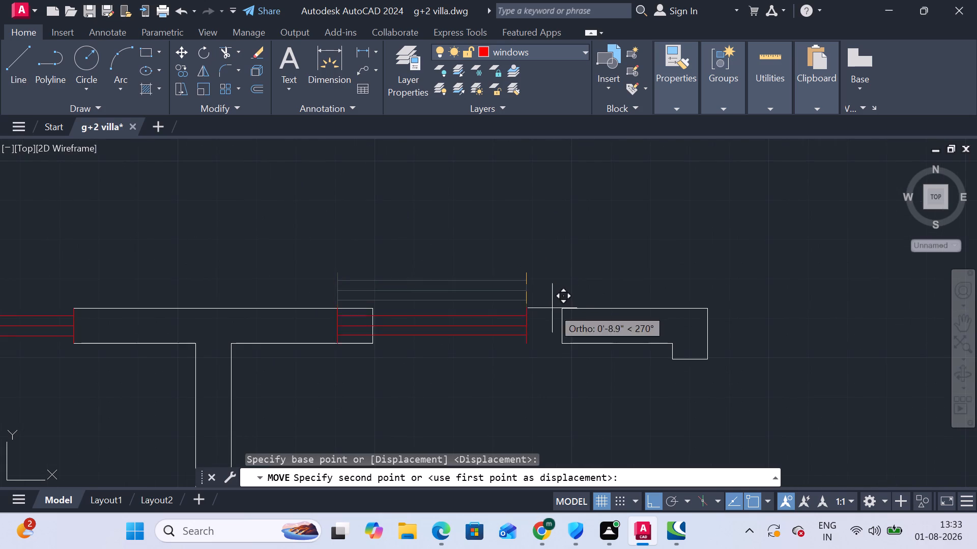
pyautogui.click(558, 308)
# Rotate the horizontal windw 3 block beside the plan by 270° so it stands vertically.
pyautogui.scroll(-7, 563, 342)
pyautogui.moveTo(572, 358); pyautogui.dragTo(495, 220, button='middle')
pyautogui.scroll(4, 598, 382)
pyautogui.scroll(-3, 479, 290)
pyautogui.scroll(3, 455, 245)
pyautogui.click(444, 284)
pyautogui.click(354, 237)
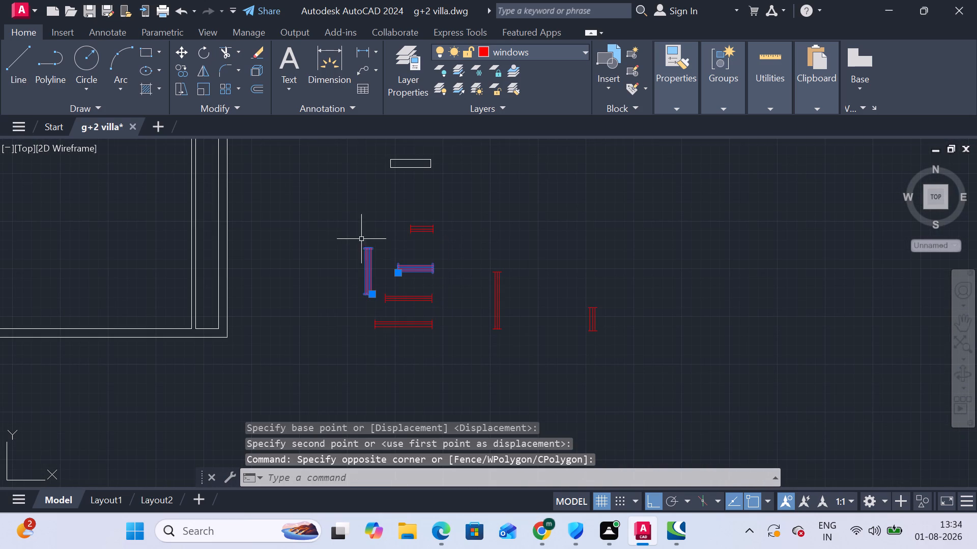
pyautogui.press('Escape')
pyautogui.click(409, 264)
pyautogui.click(409, 272)
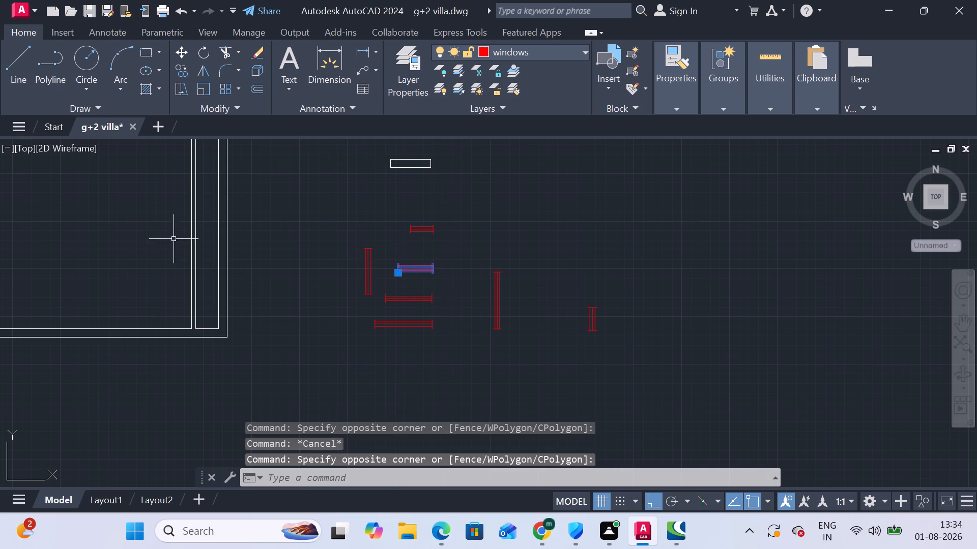
pyautogui.click(200, 49)
pyautogui.click(475, 312)
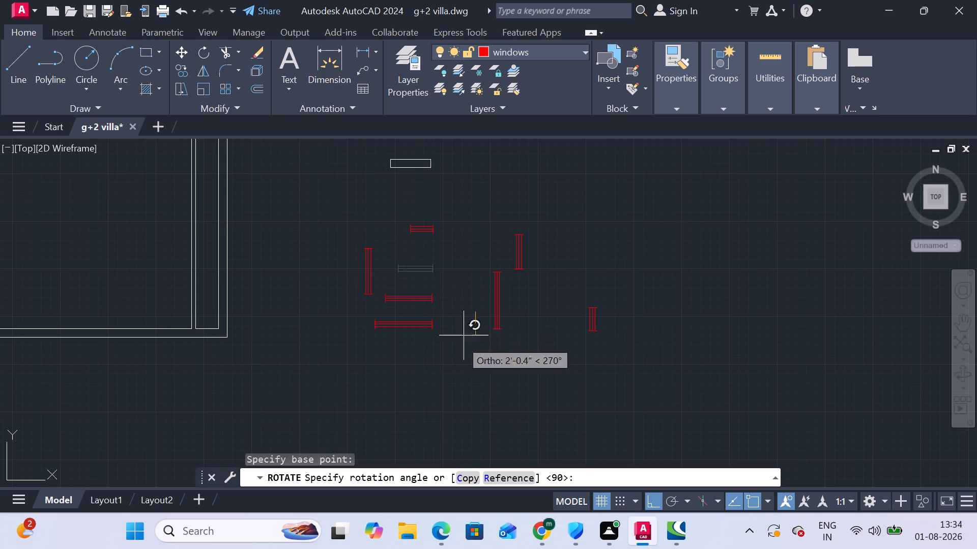
pyautogui.click(440, 375)
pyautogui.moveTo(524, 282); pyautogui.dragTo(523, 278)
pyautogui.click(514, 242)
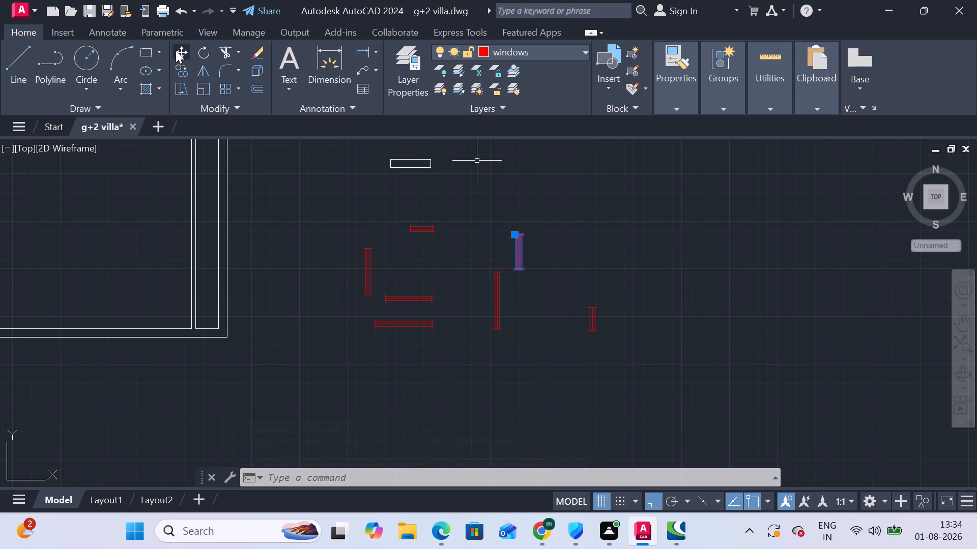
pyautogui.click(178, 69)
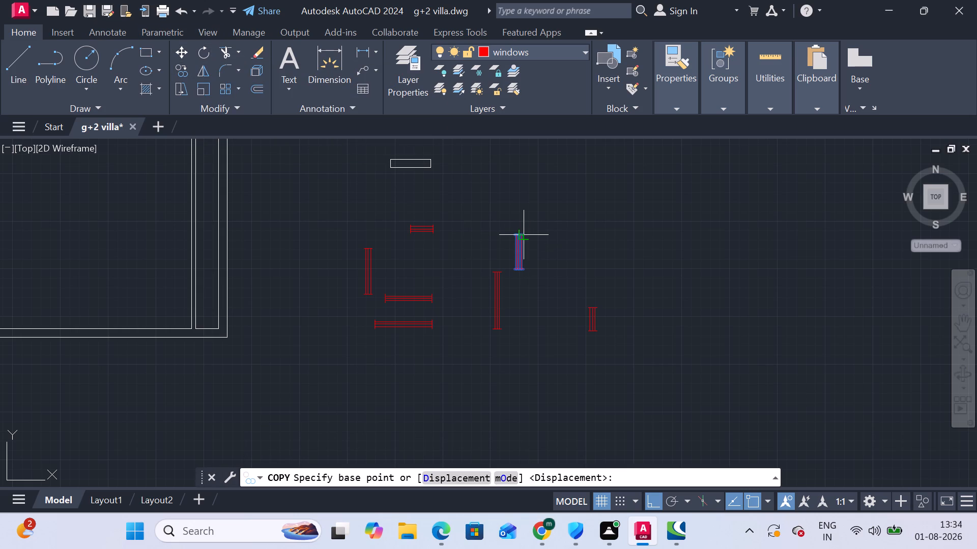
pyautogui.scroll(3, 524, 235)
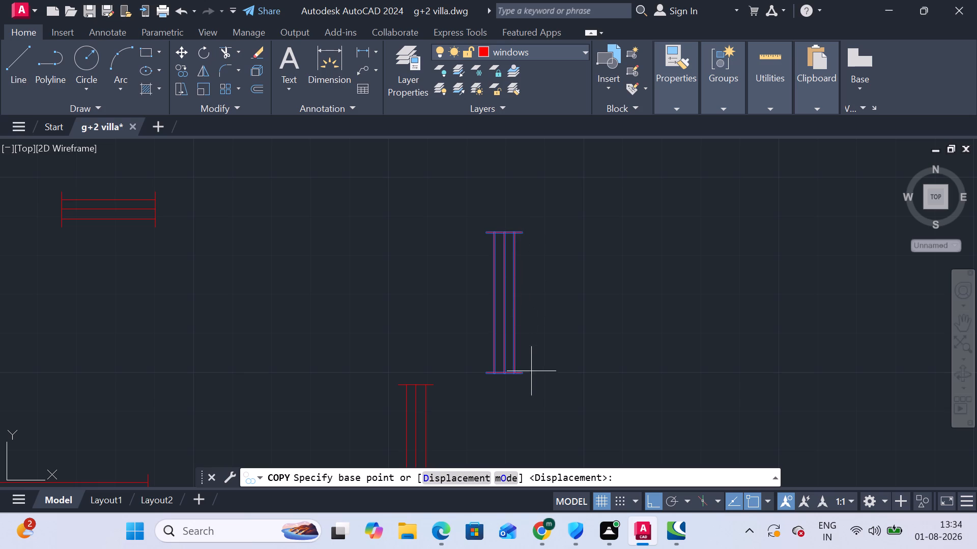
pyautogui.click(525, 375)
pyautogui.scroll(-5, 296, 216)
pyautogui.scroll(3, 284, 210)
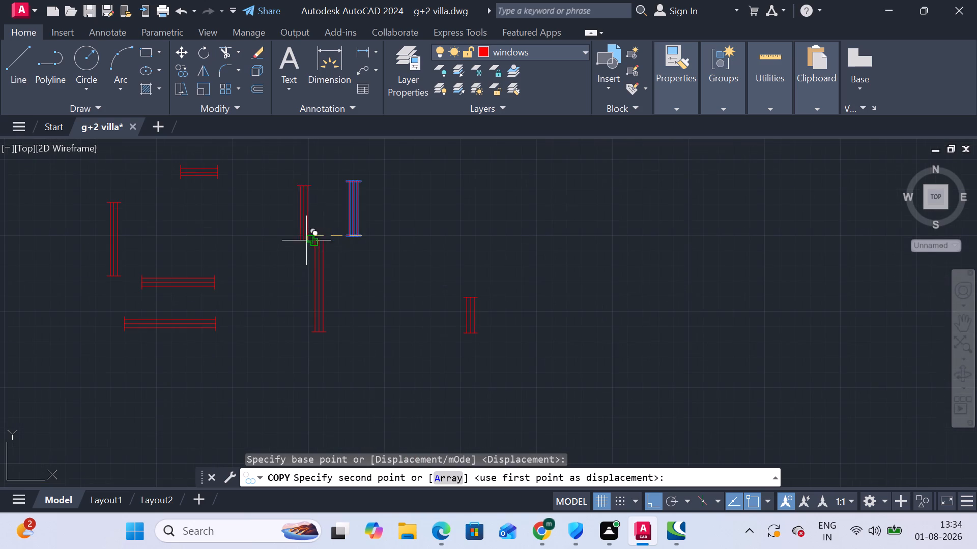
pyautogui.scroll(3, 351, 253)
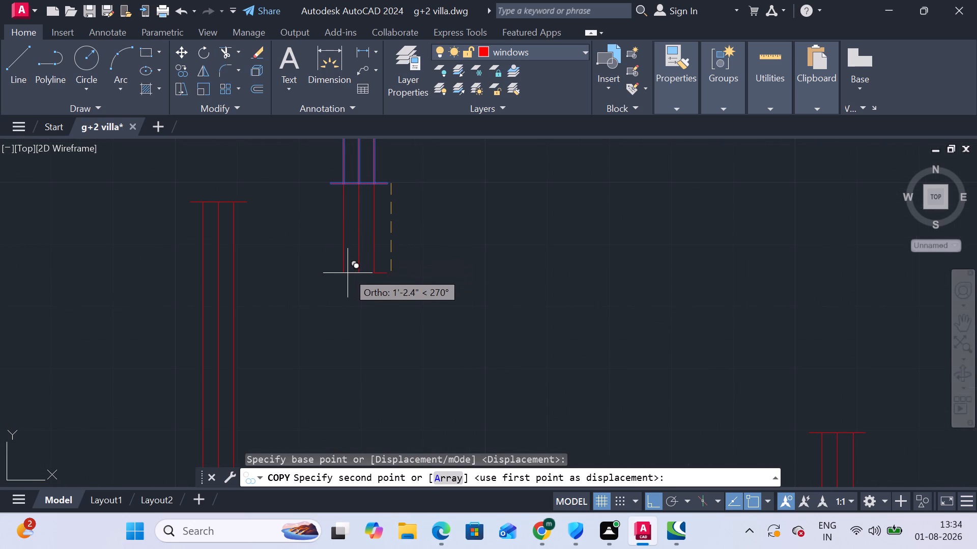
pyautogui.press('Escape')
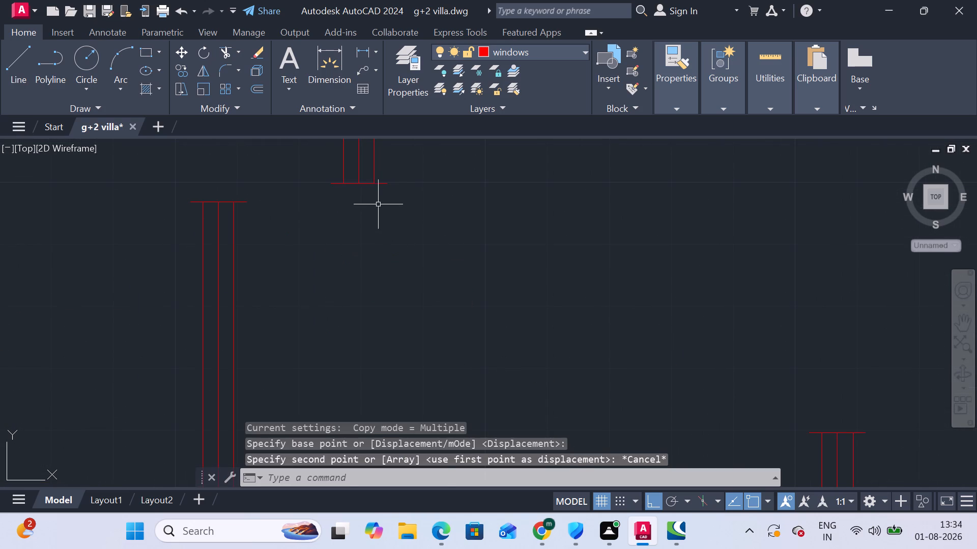
# Copy the vertical windw 3 block by its lower-right end into the left outer wall opening of the small room below the staircase.
pyautogui.moveTo(377, 202); pyautogui.dragTo(372, 197)
pyautogui.click(361, 178)
pyautogui.click(190, 67)
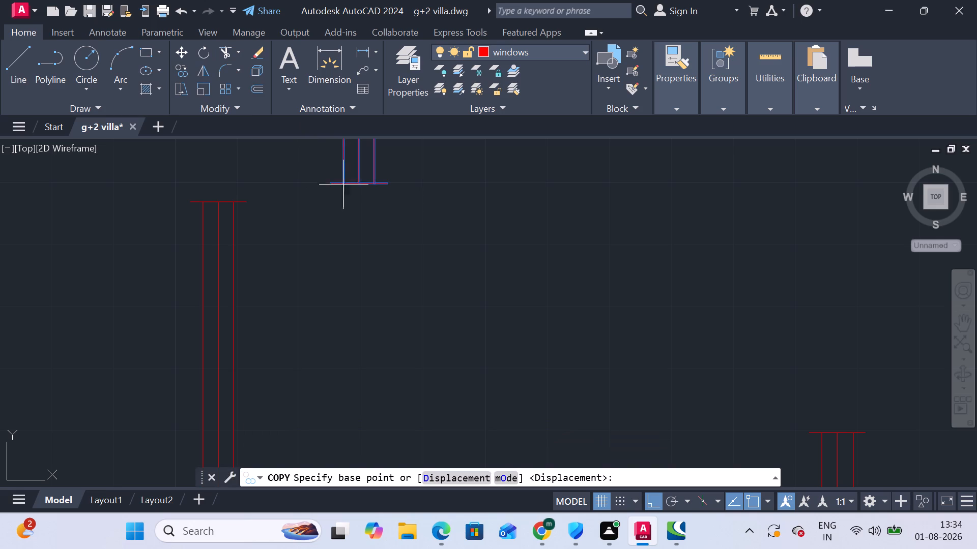
pyautogui.click(385, 187)
pyautogui.scroll(-4, 257, 207)
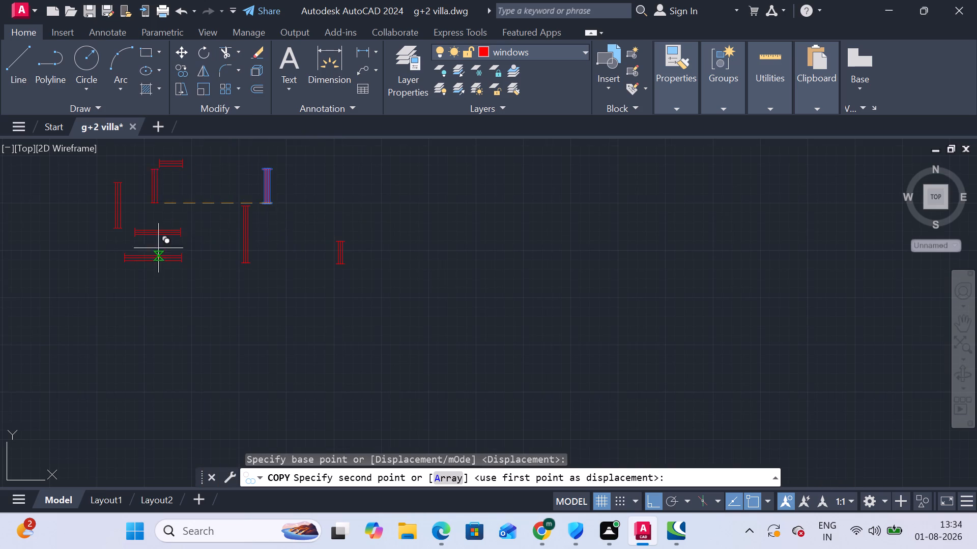
pyautogui.scroll(-4, 156, 252)
pyautogui.scroll(4, 36, 220)
pyautogui.moveTo(40, 226); pyautogui.dragTo(204, 234, button='middle')
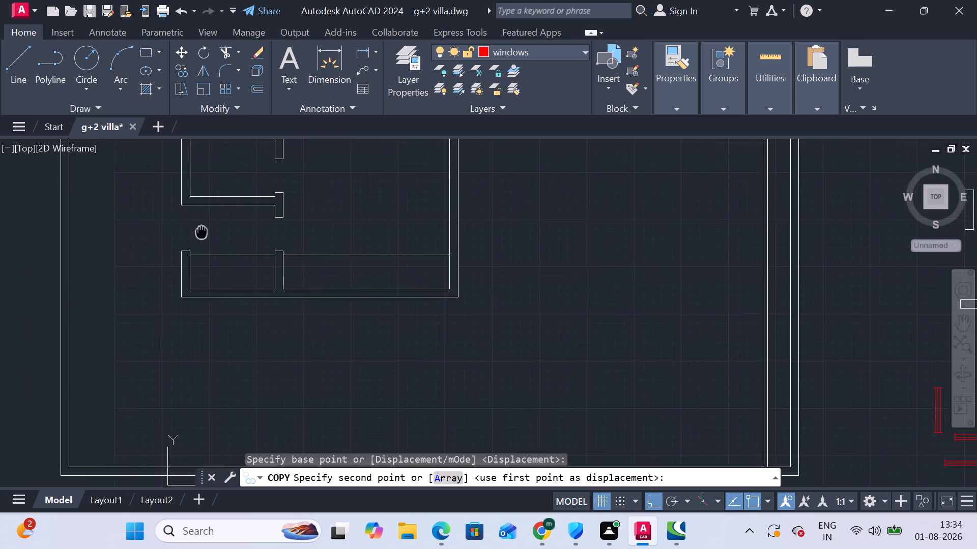
pyautogui.moveTo(204, 234); pyautogui.dragTo(215, 264, button='middle')
pyautogui.moveTo(217, 244); pyautogui.dragTo(254, 408, button='middle')
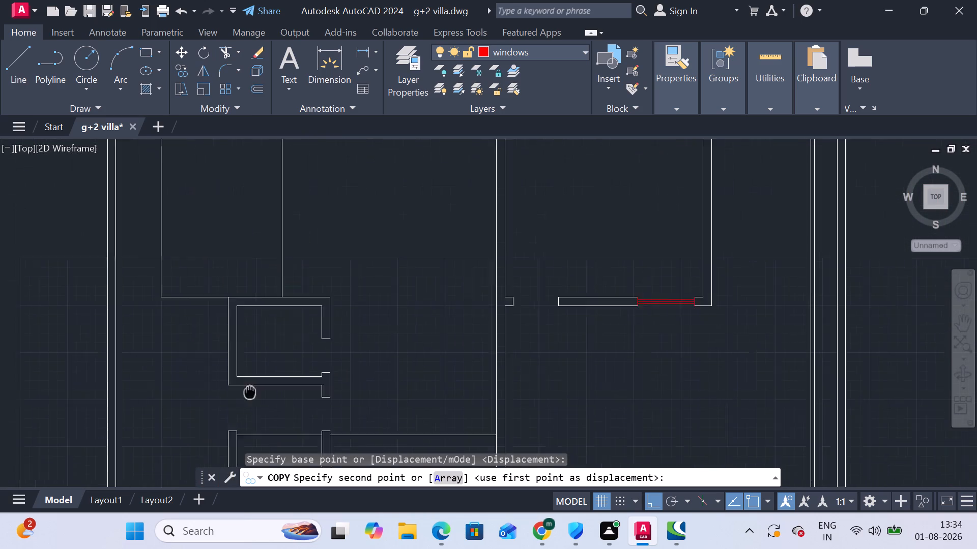
pyautogui.moveTo(254, 408); pyautogui.dragTo(264, 425, button='middle')
pyautogui.moveTo(245, 245); pyautogui.dragTo(291, 389, button='middle')
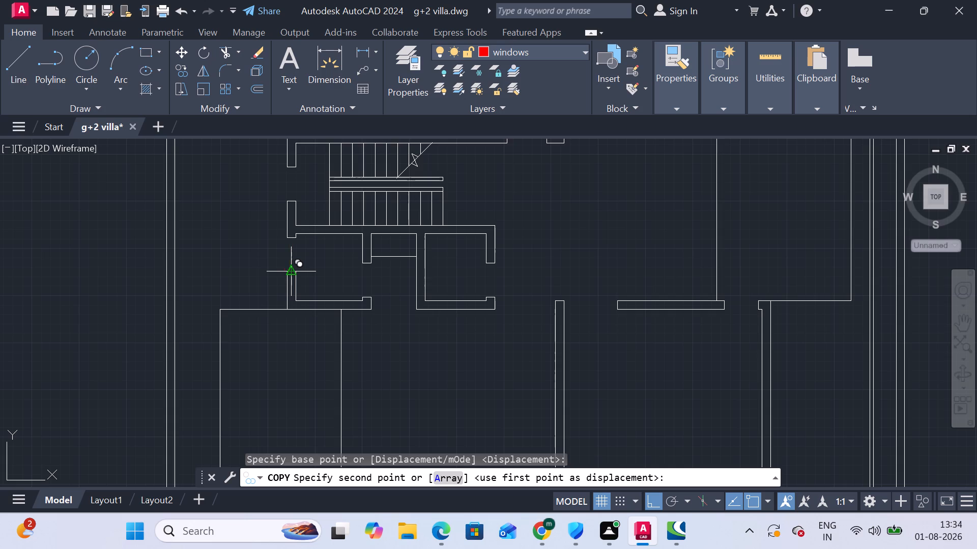
pyautogui.scroll(4, 299, 267)
pyautogui.click(276, 292)
# Place another copy of the vertical window in the left outer wall opening beside the staircase.
pyautogui.scroll(-4, 307, 275)
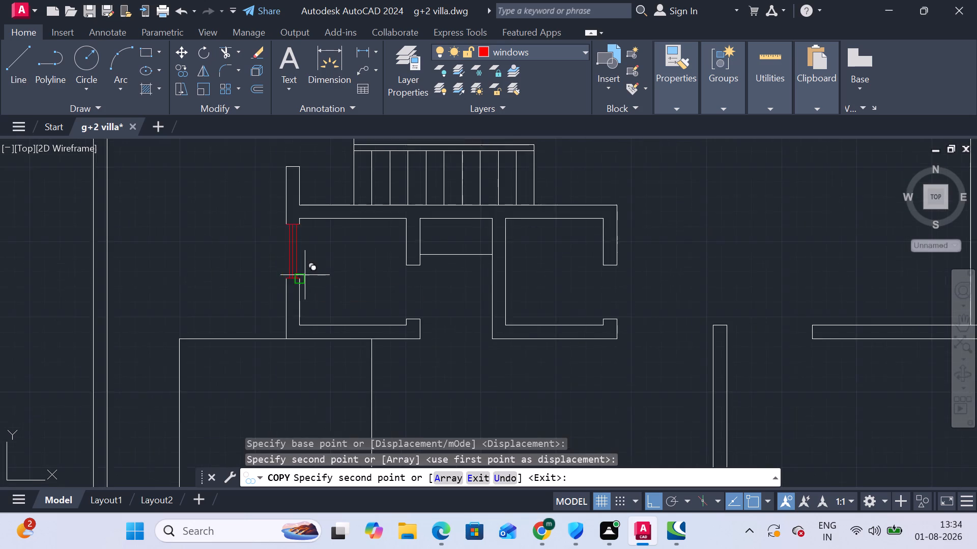
pyautogui.scroll(2, 299, 194)
pyautogui.click(307, 224)
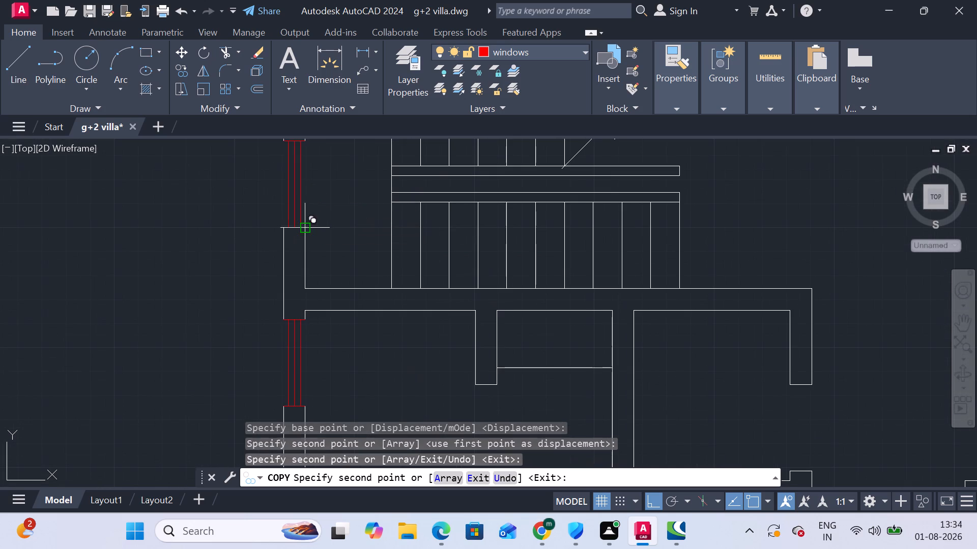
# Place a third copy with its lower-right end on the upper right-hand corner of the gap in the right-hand room's top wall.
pyautogui.scroll(-4, 334, 219)
pyautogui.moveTo(381, 211); pyautogui.dragTo(271, 341, button='middle')
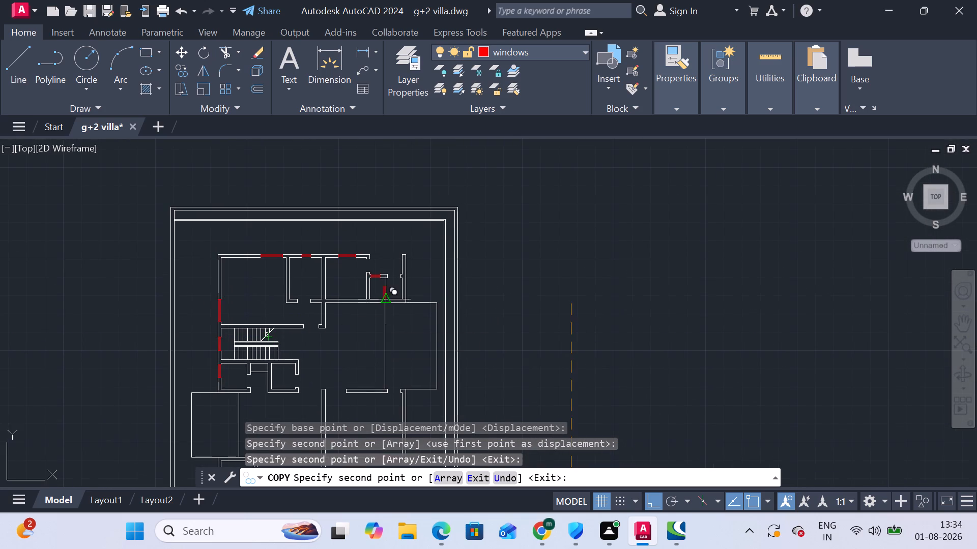
pyautogui.moveTo(422, 341); pyautogui.dragTo(409, 214, button='middle')
pyautogui.scroll(4, 383, 260)
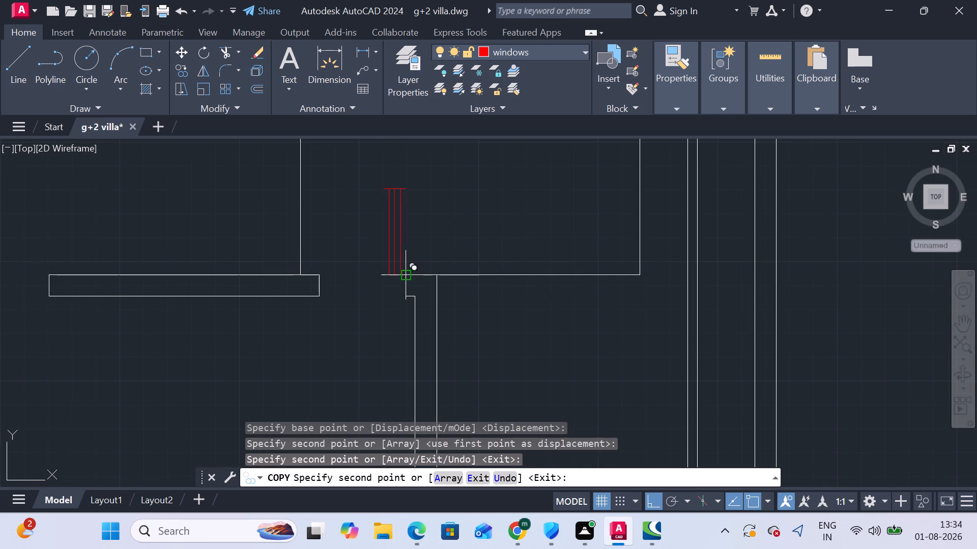
pyautogui.click(408, 278)
pyautogui.press('Escape')
# Rotate the copied window at that gap 90° counterclockwise about its lower-left end so it lies horizontal.
pyautogui.moveTo(420, 232); pyautogui.dragTo(410, 224)
pyautogui.click(382, 192)
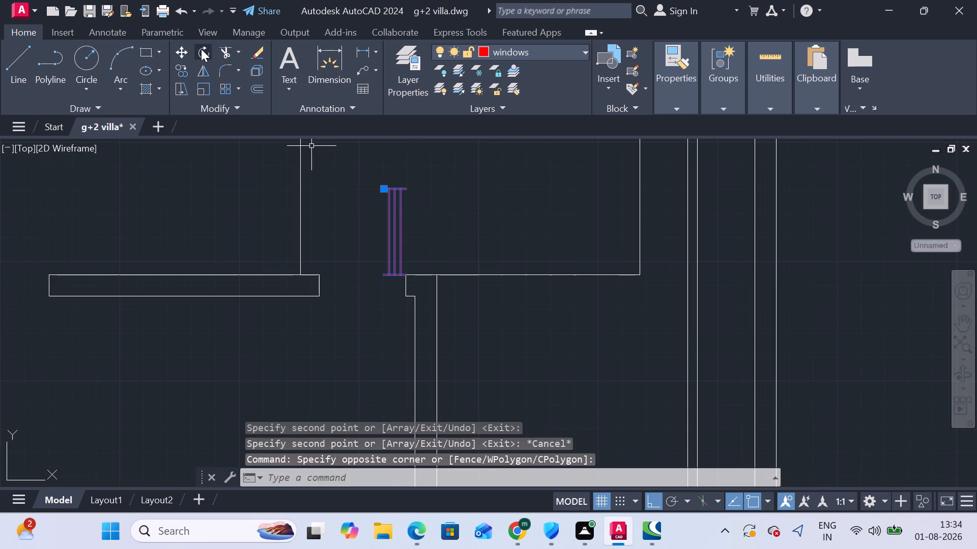
pyautogui.click(201, 49)
pyautogui.click(381, 277)
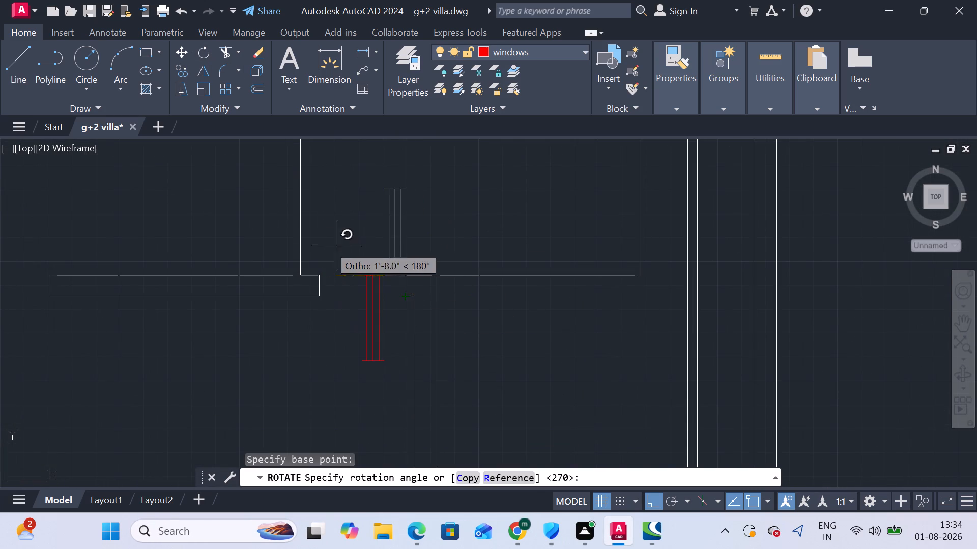
pyautogui.click(378, 208)
# Move the horizontal window into the gap, placing its upper-right end on the gap's upper right-hand wall corner.
pyautogui.moveTo(414, 276); pyautogui.dragTo(406, 271)
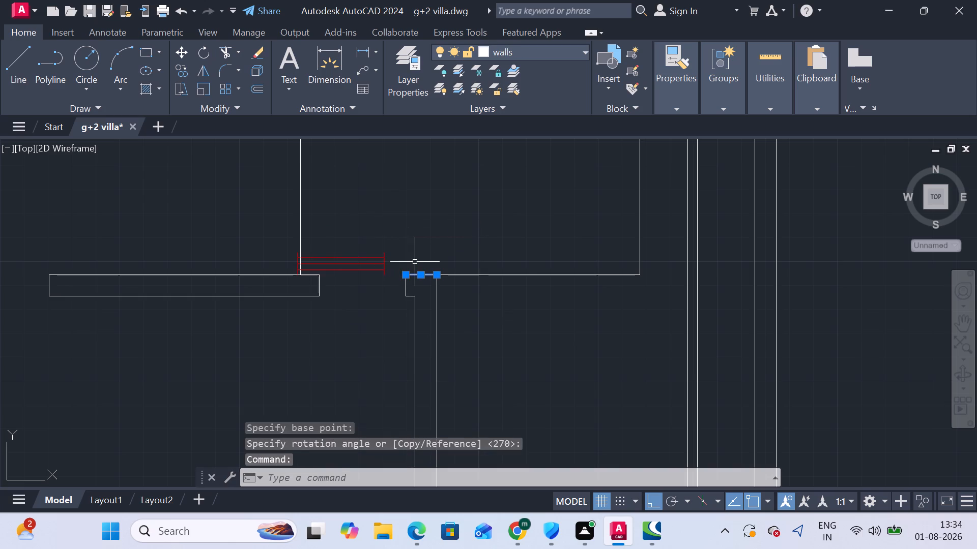
pyautogui.press('Escape')
pyautogui.click(413, 257)
pyautogui.click(373, 265)
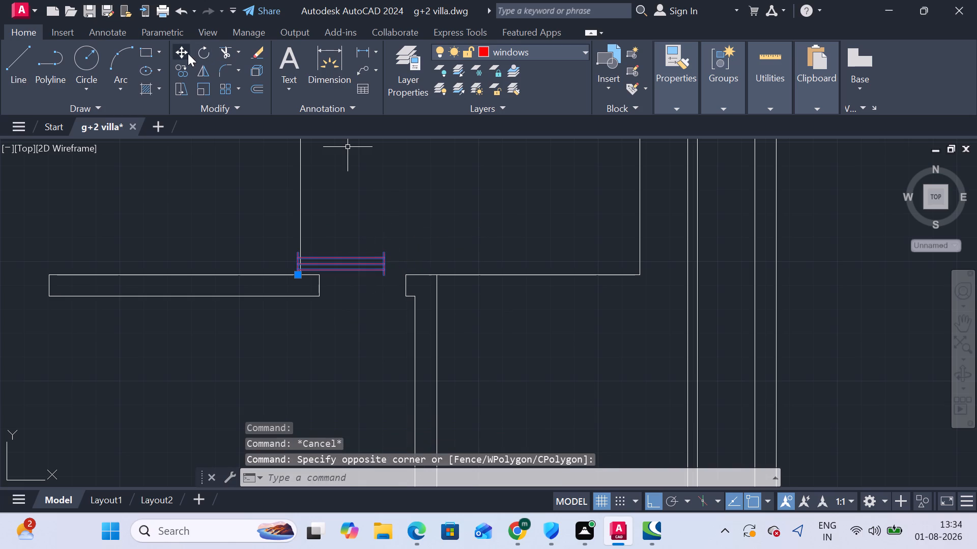
pyautogui.click(182, 53)
pyautogui.click(386, 250)
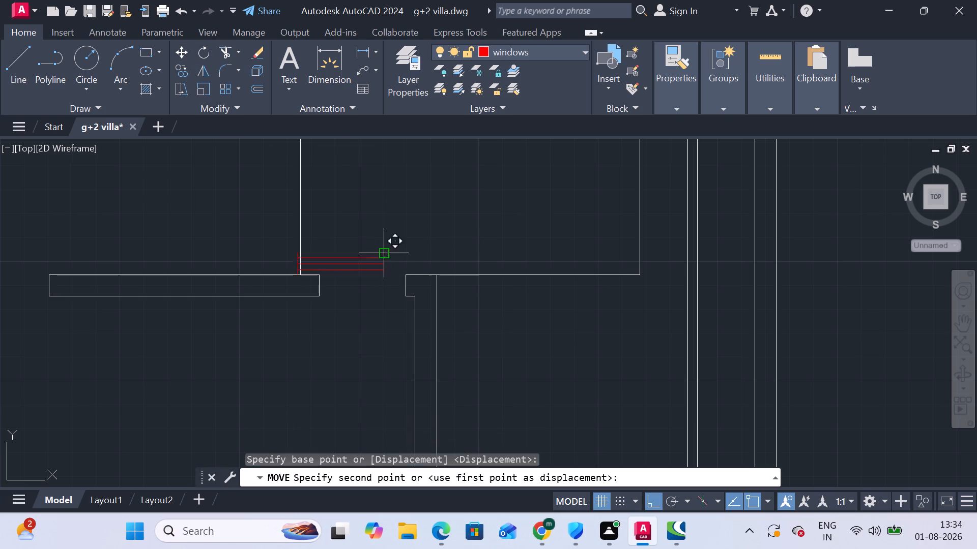
pyautogui.click(407, 273)
pyautogui.press('Escape')
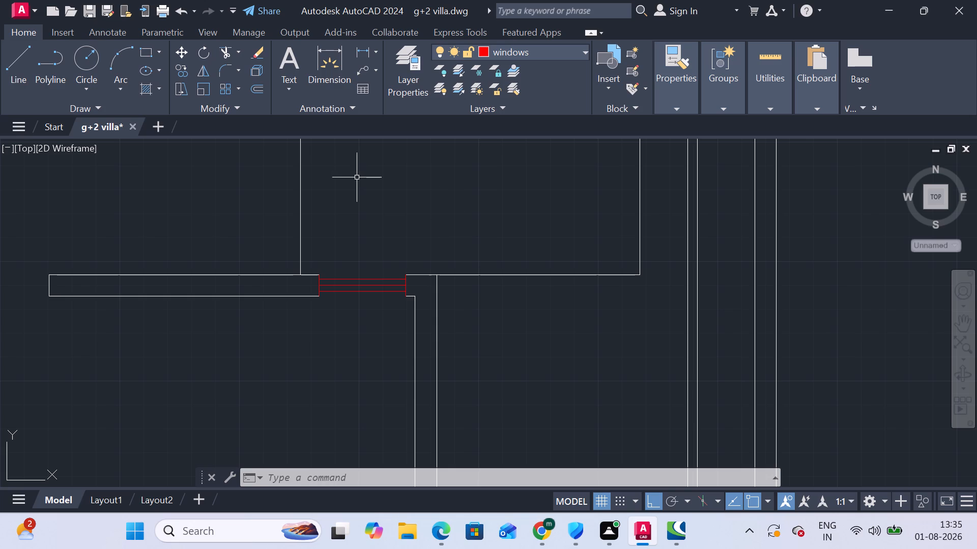
# Erase the two short end lines closing the wall on either side of the door opening above the staircase.
pyautogui.scroll(-4, 341, 242)
pyautogui.moveTo(355, 282); pyautogui.dragTo(356, 371, button='middle')
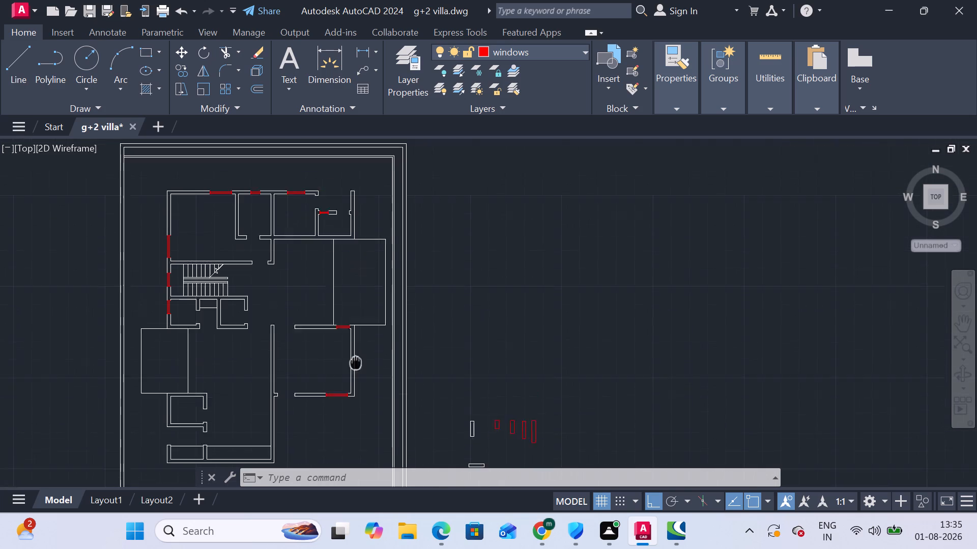
pyautogui.moveTo(356, 371); pyautogui.dragTo(356, 380, button='middle')
pyautogui.middleClick(356, 380)
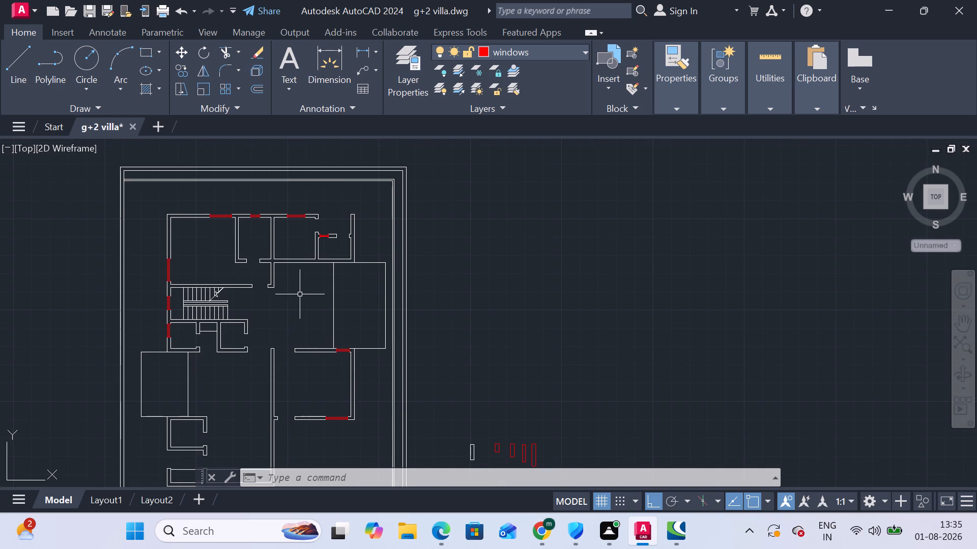
pyautogui.scroll(2, 253, 284)
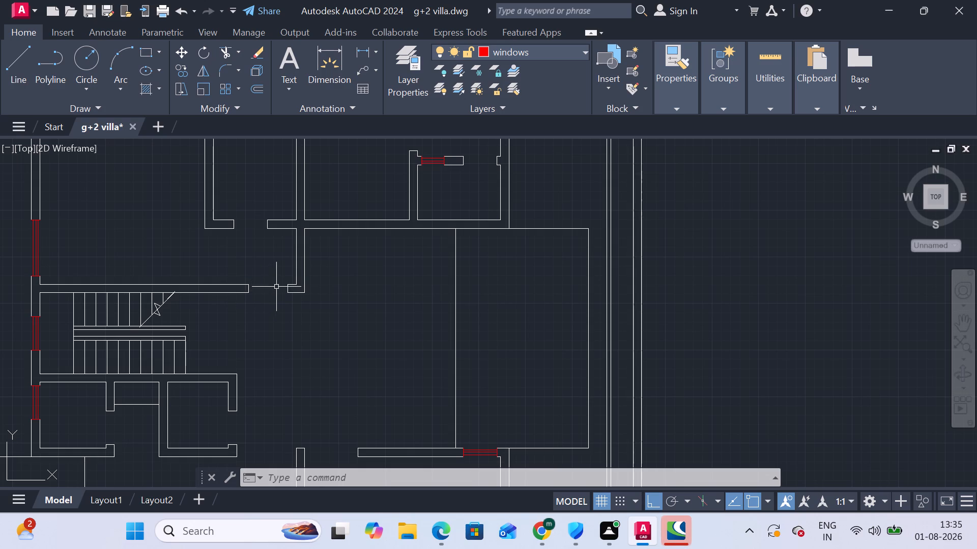
pyautogui.scroll(2, 288, 279)
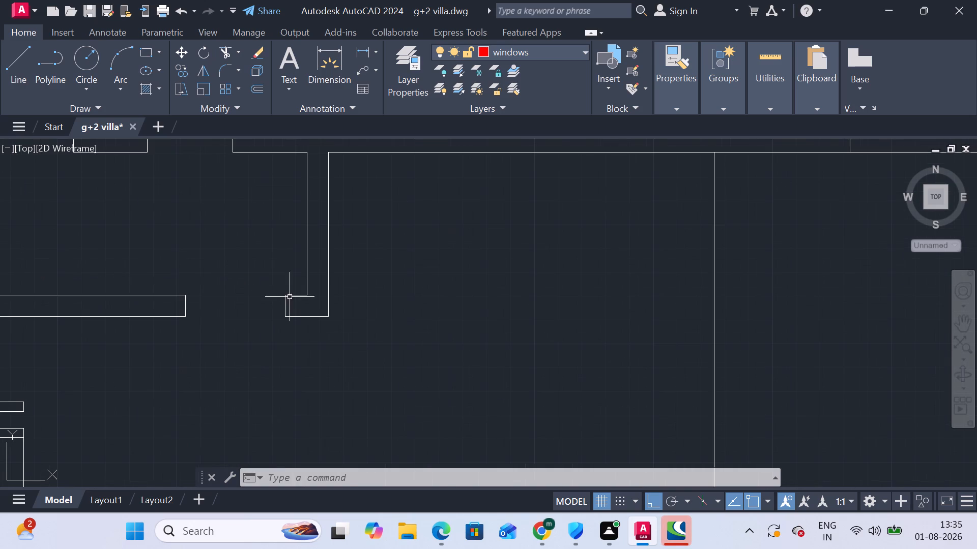
pyautogui.click(277, 304)
pyautogui.doubleClick(293, 306)
pyautogui.click(273, 304)
pyautogui.click(289, 303)
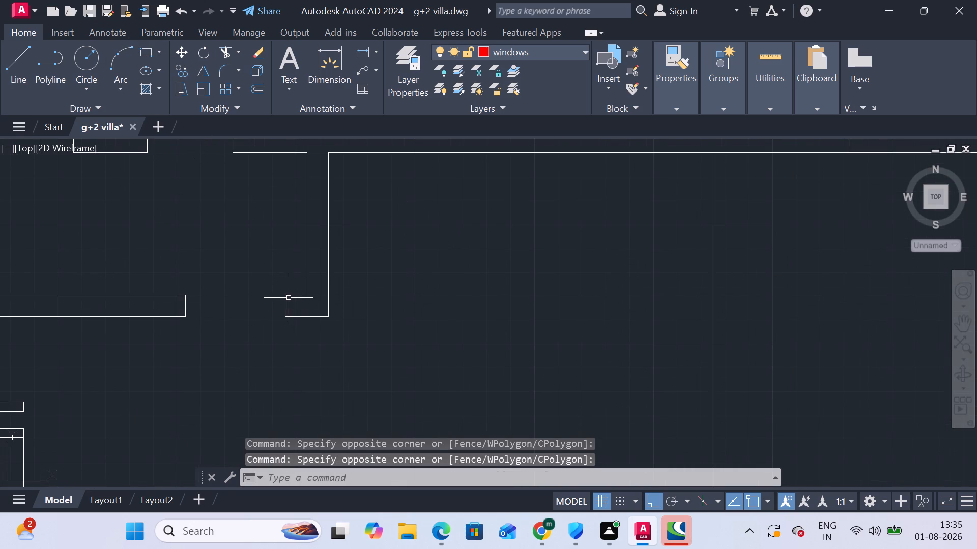
pyautogui.click(286, 300)
pyautogui.press('Delete')
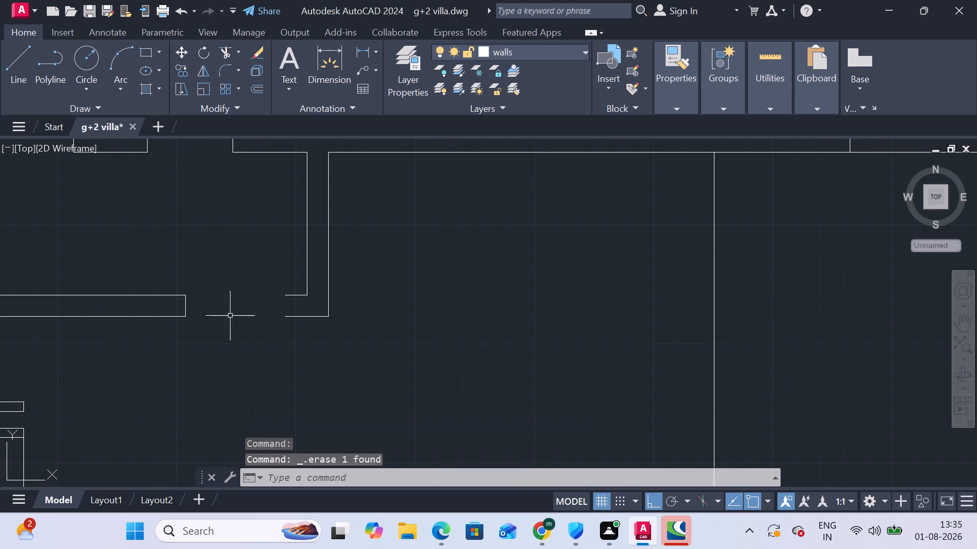
pyautogui.click(184, 304)
pyautogui.press('Delete')
# Erase the two short horizontal wall lines between the door opening and the vertical wall.
pyautogui.moveTo(289, 331); pyautogui.dragTo(290, 314)
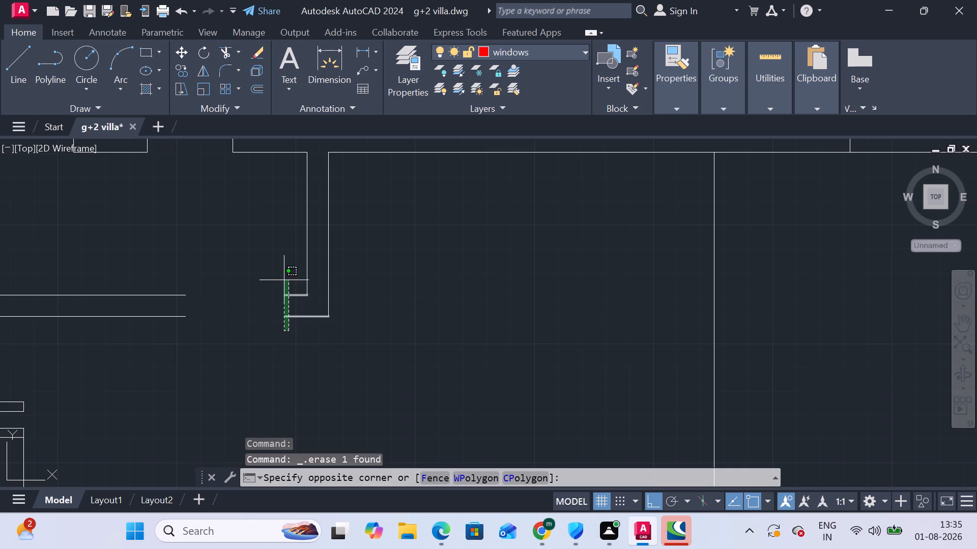
pyautogui.click(284, 279)
pyautogui.press('Delete')
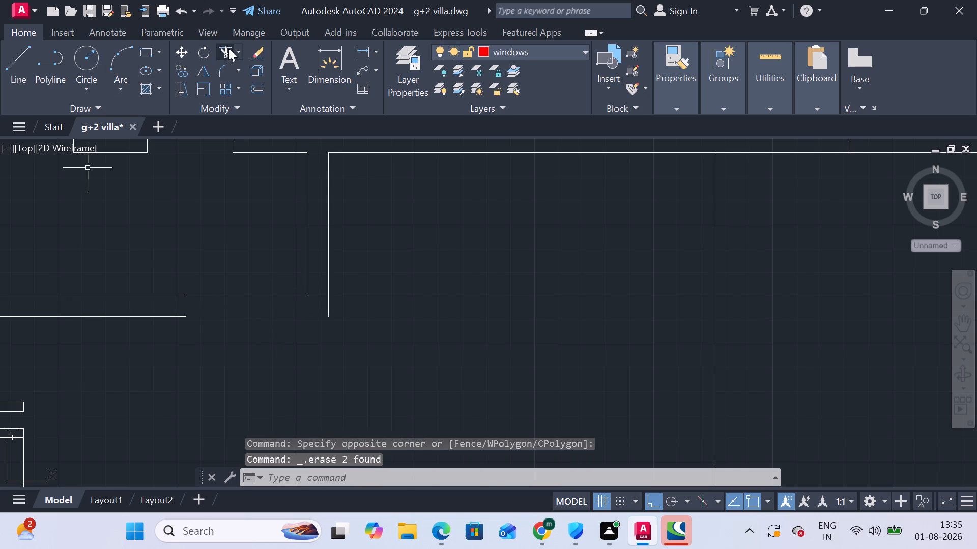
# Extend both horizontal wall lines above the staircase across the opening to meet the vertical wall's two lines.
pyautogui.click(228, 47)
pyautogui.keyDown('shift'); pyautogui.click(170, 336); pyautogui.keyUp('shift')
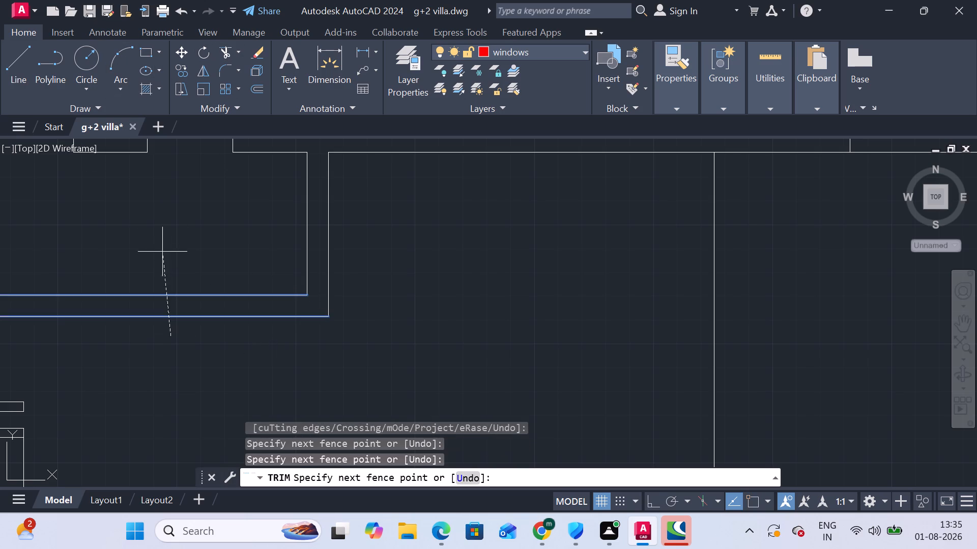
pyautogui.keyDown('shift'); pyautogui.click(162, 226); pyautogui.keyUp('shift')
pyautogui.press('Escape')
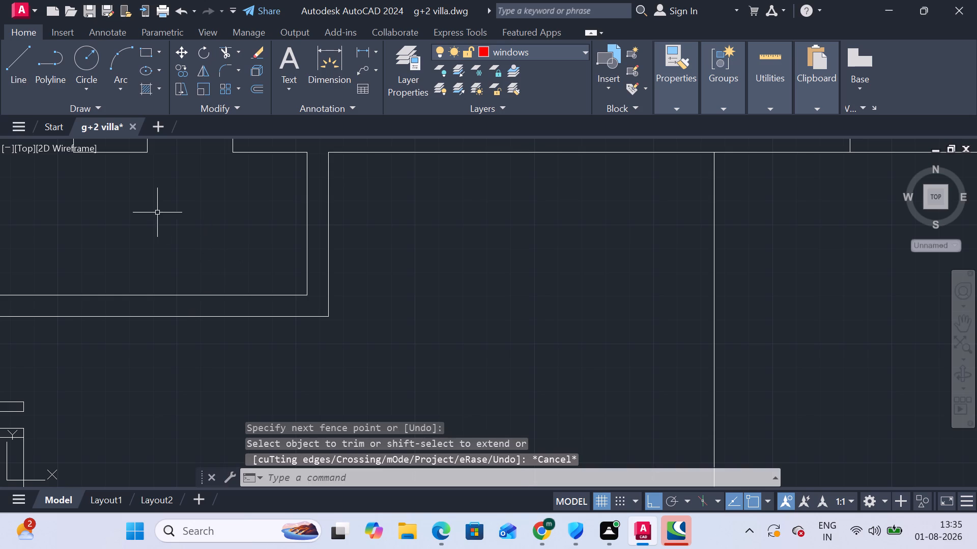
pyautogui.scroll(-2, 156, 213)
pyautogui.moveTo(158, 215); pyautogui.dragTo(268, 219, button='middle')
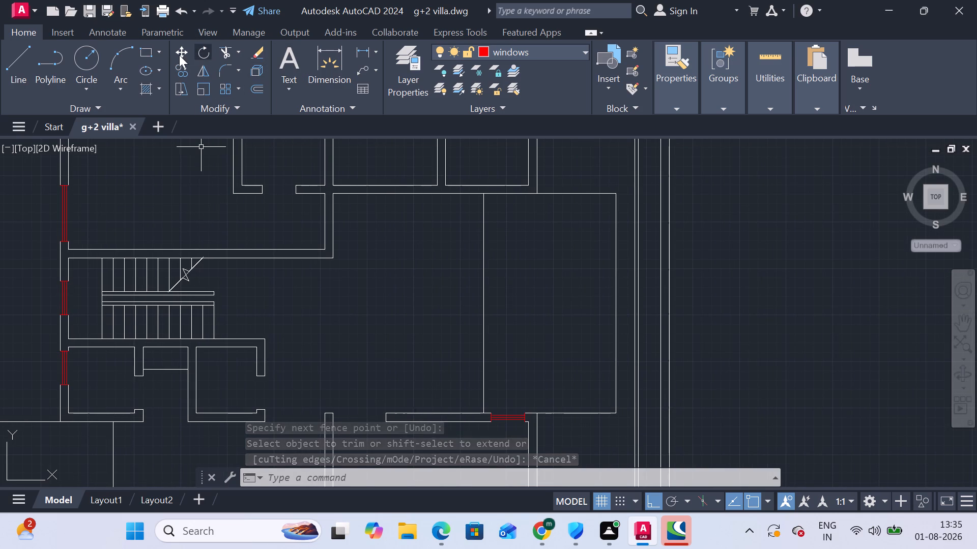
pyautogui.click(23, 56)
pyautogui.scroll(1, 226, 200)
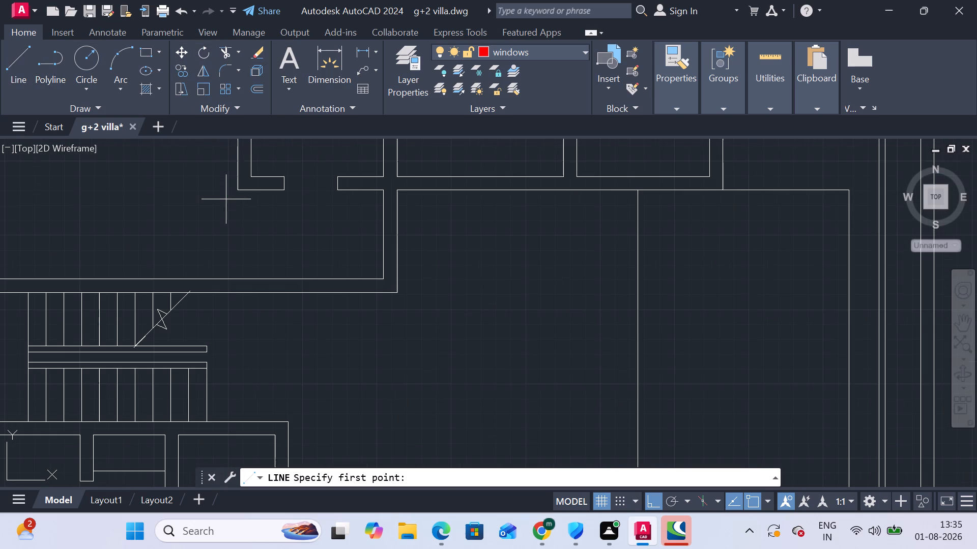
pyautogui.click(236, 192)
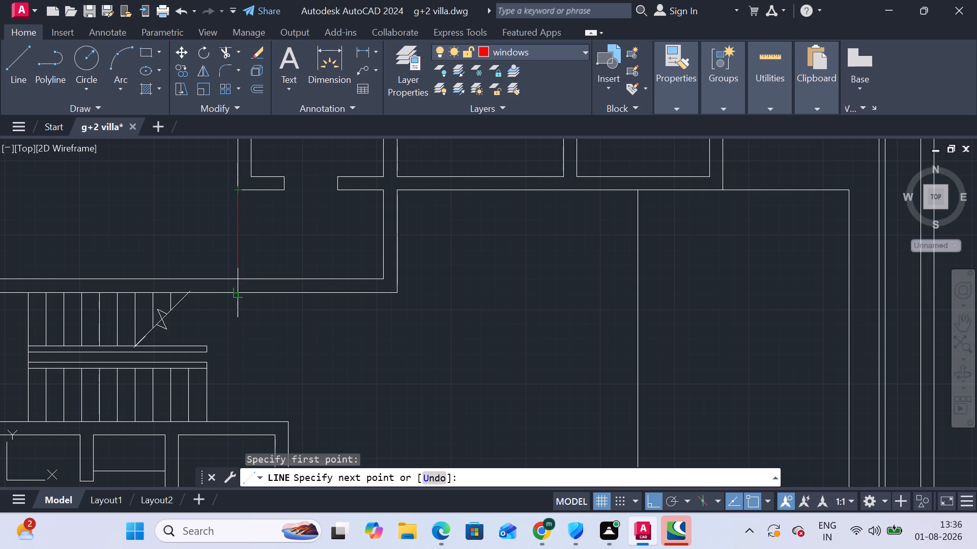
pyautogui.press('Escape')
# On the walls layer, draw a vertical line from the upper room's lower-left outer wall corner to the lower line of the wall above the staircase.
pyautogui.click(512, 48)
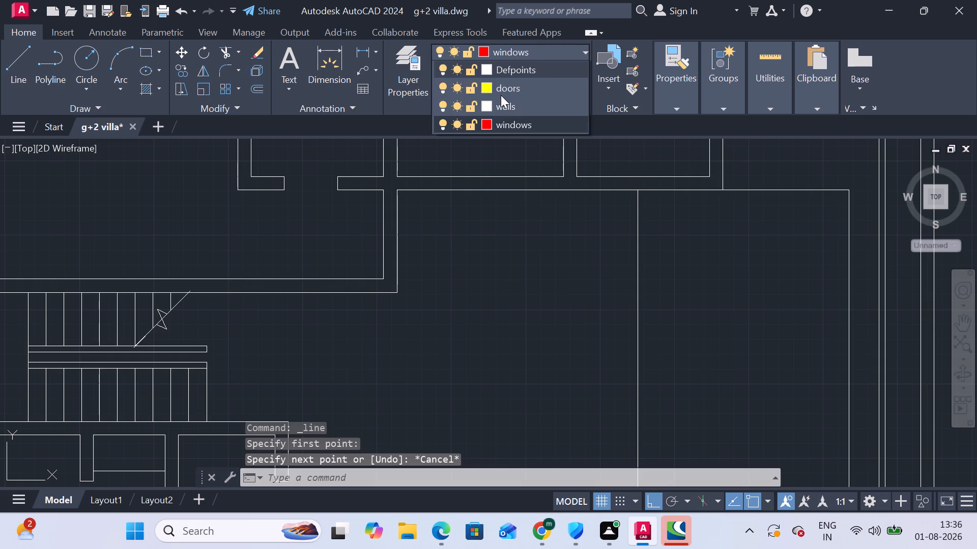
pyautogui.click(502, 124)
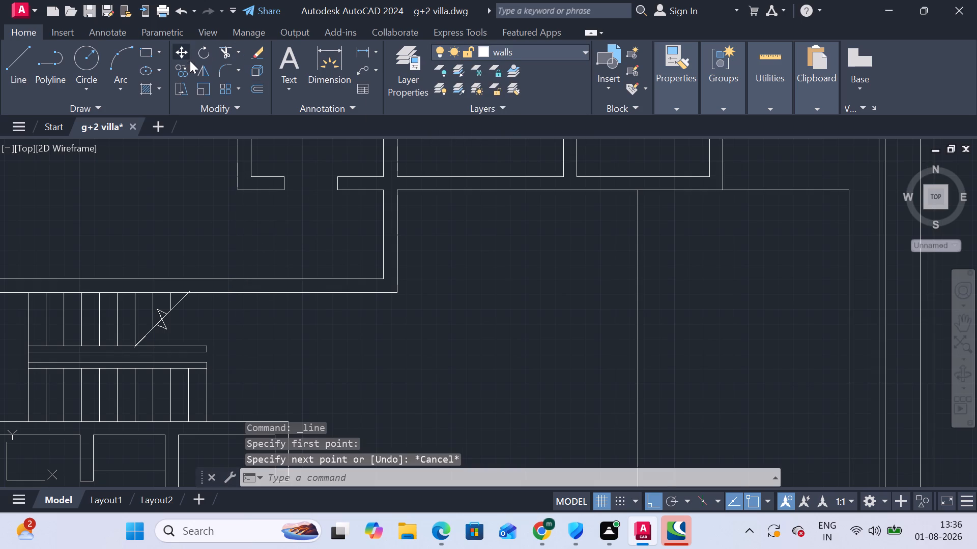
pyautogui.click(20, 49)
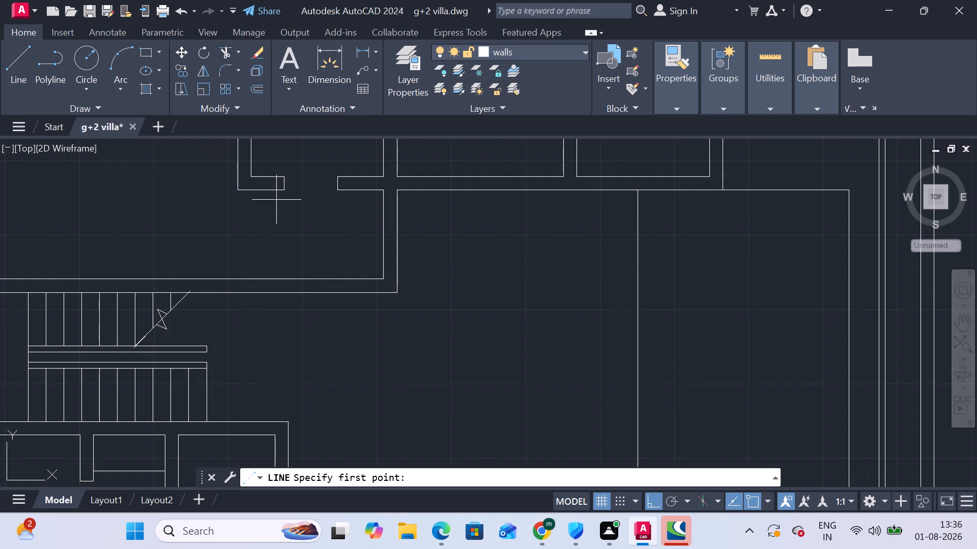
pyautogui.click(237, 188)
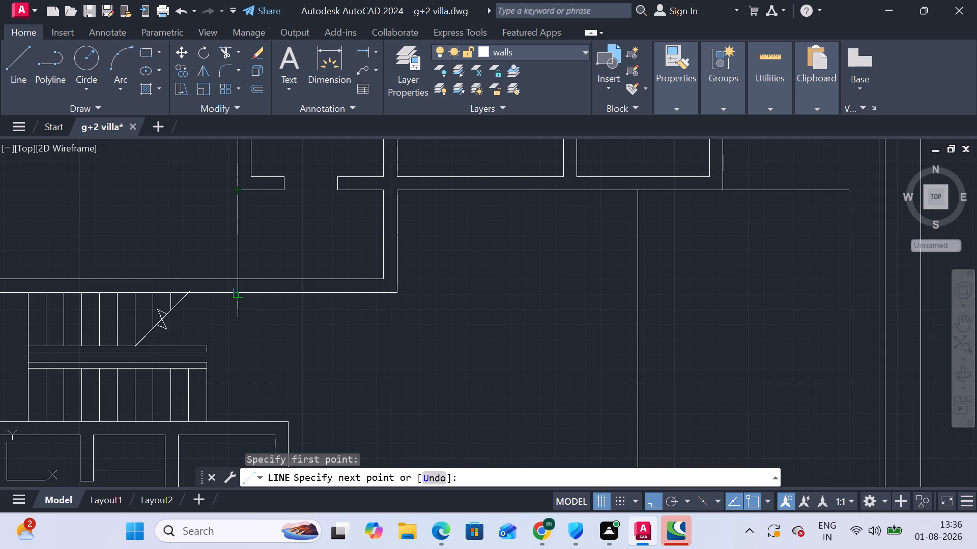
pyautogui.click(239, 292)
pyautogui.press('Escape')
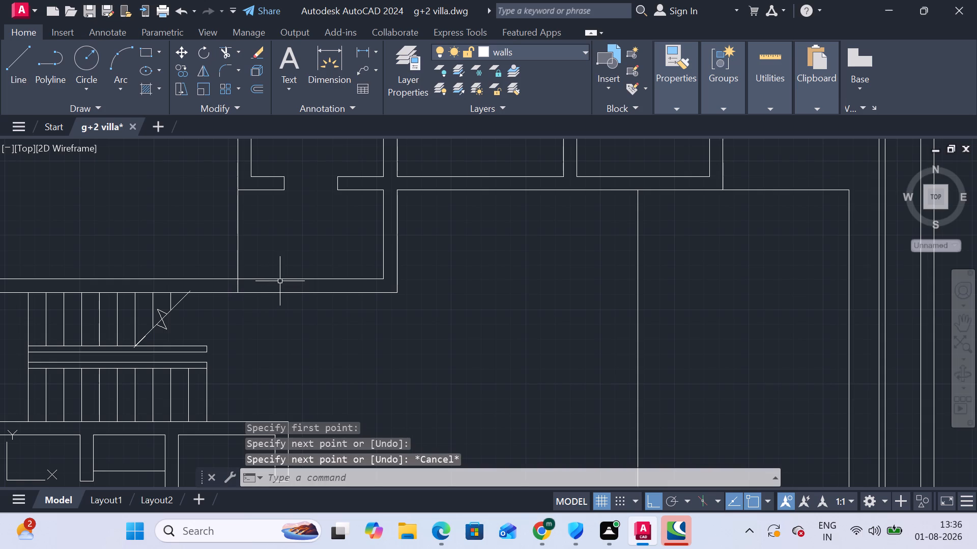
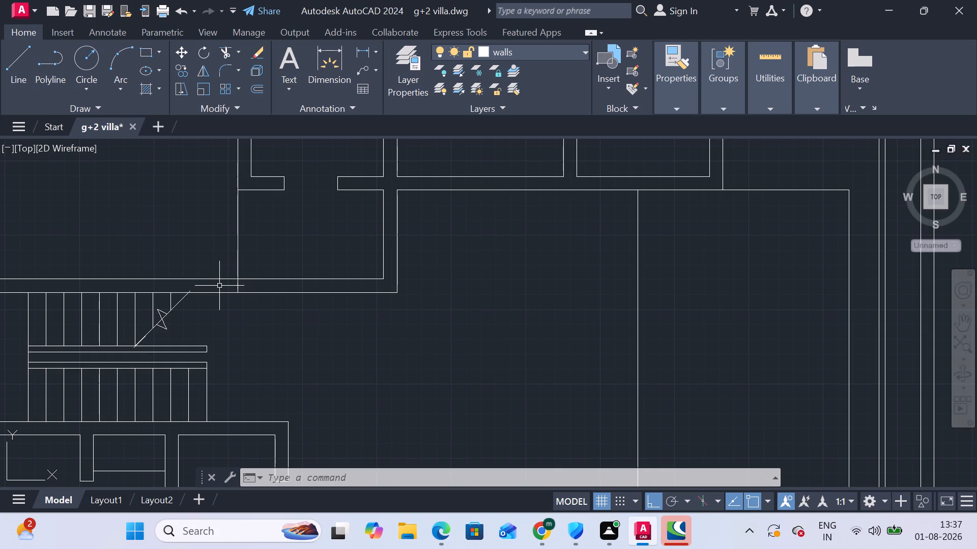
# Copy the white horizontal door-size rectangle into the wall above the staircase, its upper-right corner where the vertical line meets the wall's upper line.
pyautogui.scroll(-4, 343, 337)
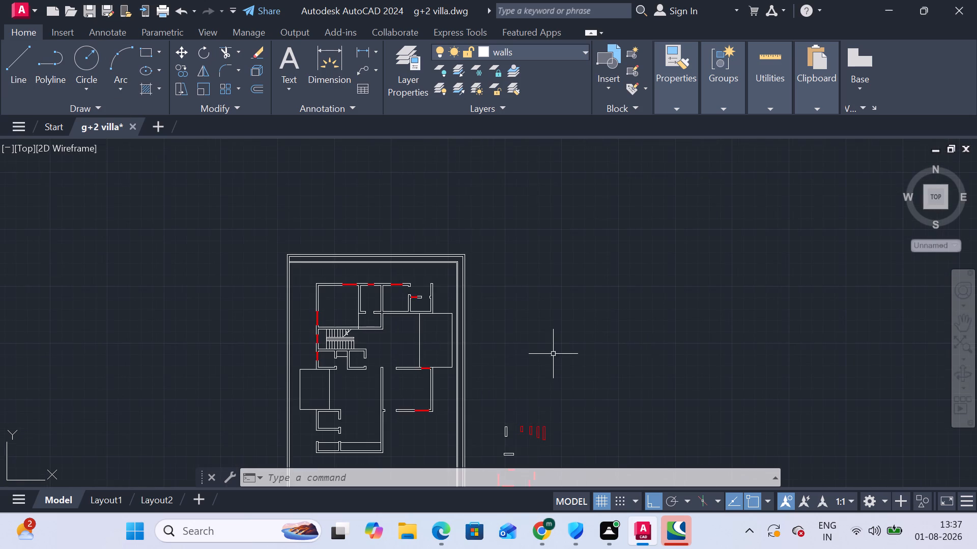
pyautogui.moveTo(552, 360); pyautogui.dragTo(569, 189, button='middle')
pyautogui.scroll(3, 530, 272)
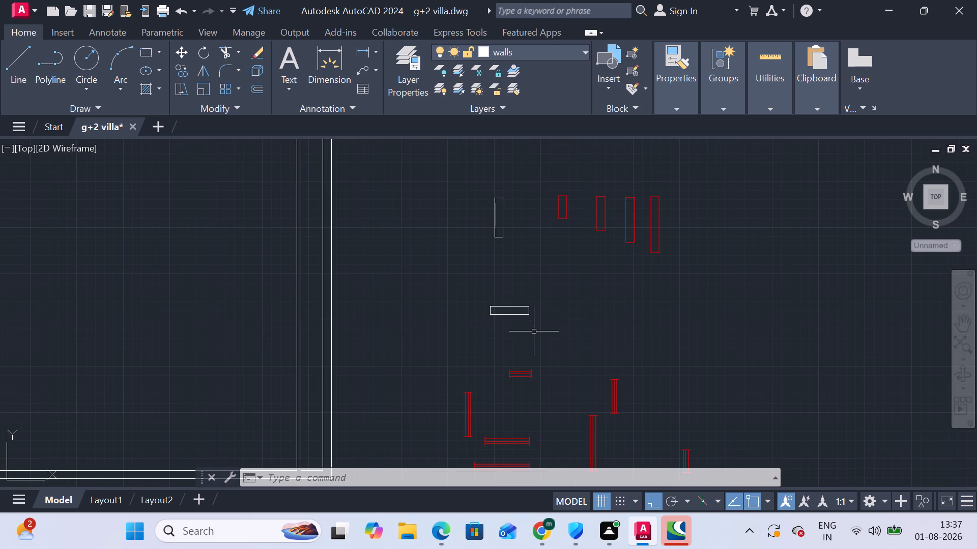
pyautogui.click(536, 331)
pyautogui.click(487, 294)
pyautogui.click(185, 67)
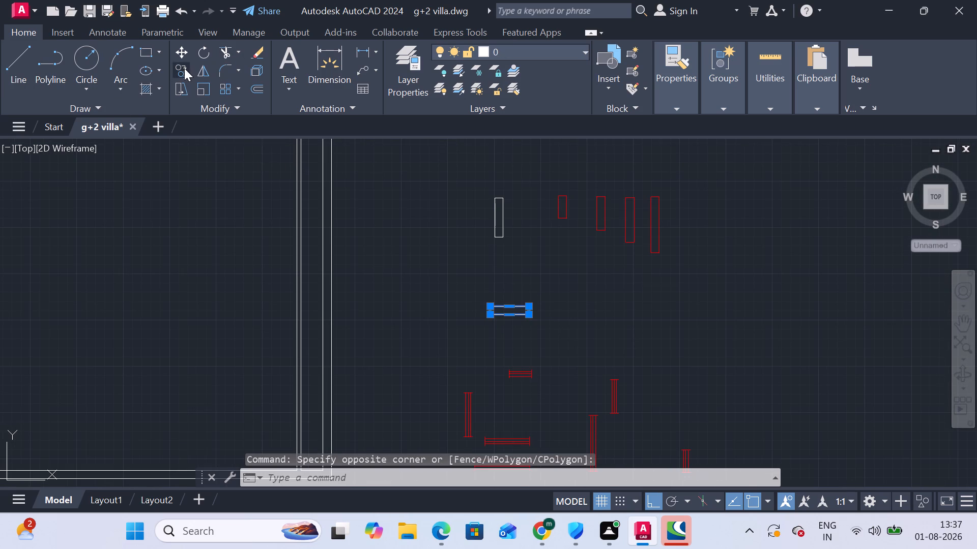
pyautogui.scroll(2, 523, 302)
pyautogui.click(540, 313)
pyautogui.scroll(-4, 152, 205)
pyautogui.moveTo(157, 209); pyautogui.dragTo(378, 379, button='middle')
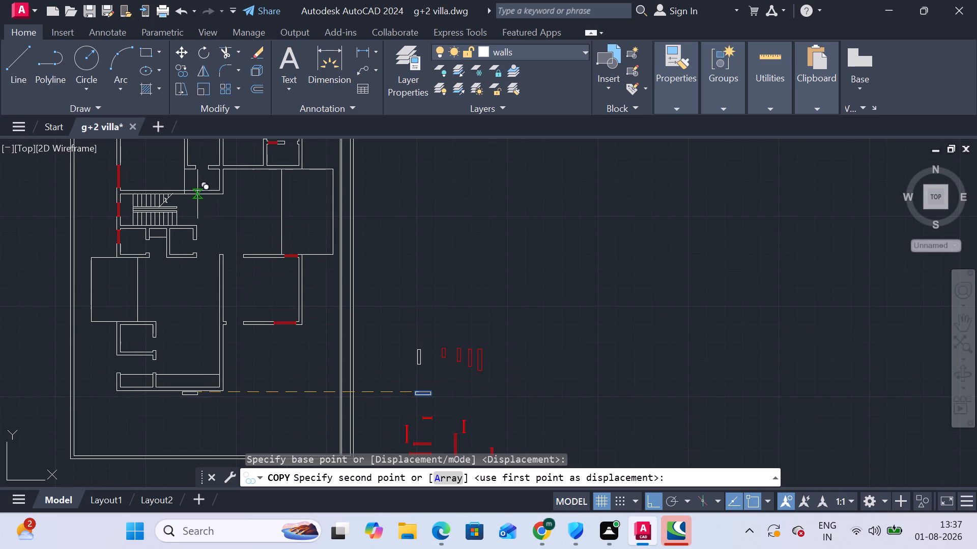
pyautogui.scroll(4, 194, 194)
pyautogui.click(143, 176)
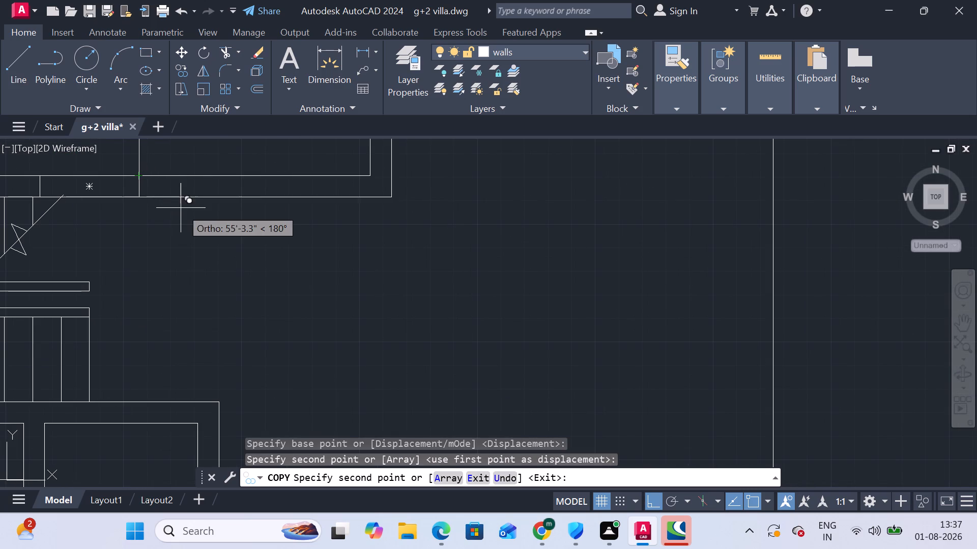
pyautogui.moveTo(186, 220); pyautogui.dragTo(361, 359, button='middle')
pyautogui.press('Escape')
# Erase the vertical guide line running from the upper room's lower-left corner to the wall above the staircase.
pyautogui.moveTo(333, 190); pyautogui.dragTo(328, 190)
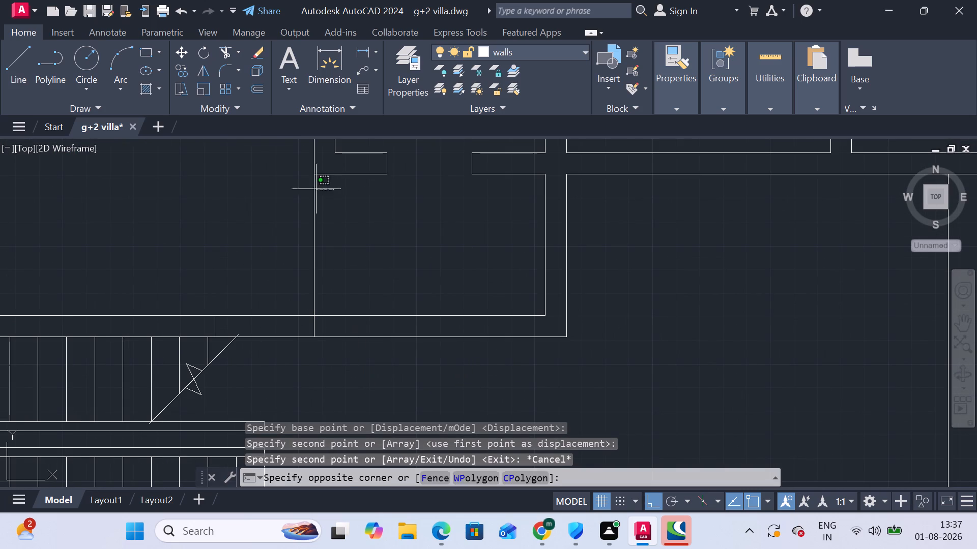
pyautogui.click(233, 210)
pyautogui.press('Delete')
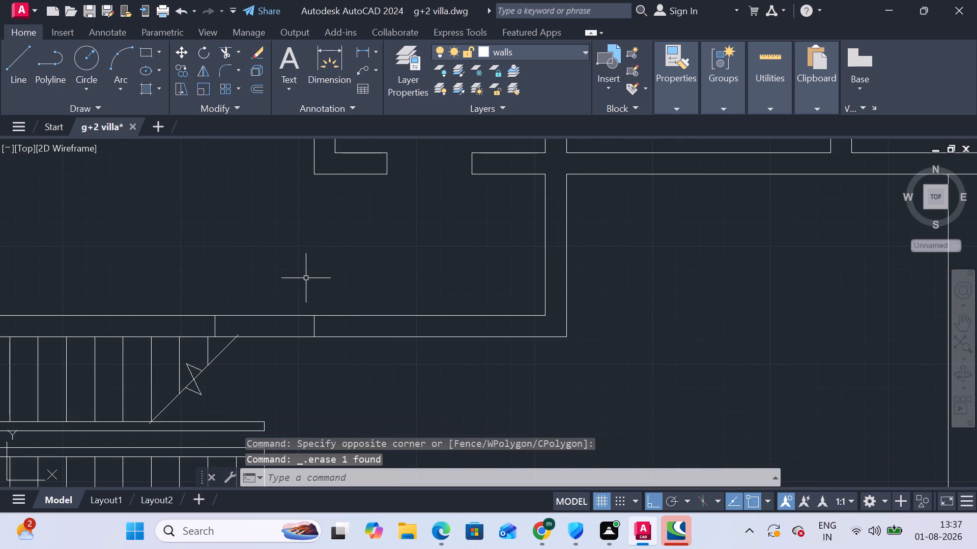
# Move the copied door rectangle 9" to the left along the wall above the staircase.
pyautogui.click(30, 54)
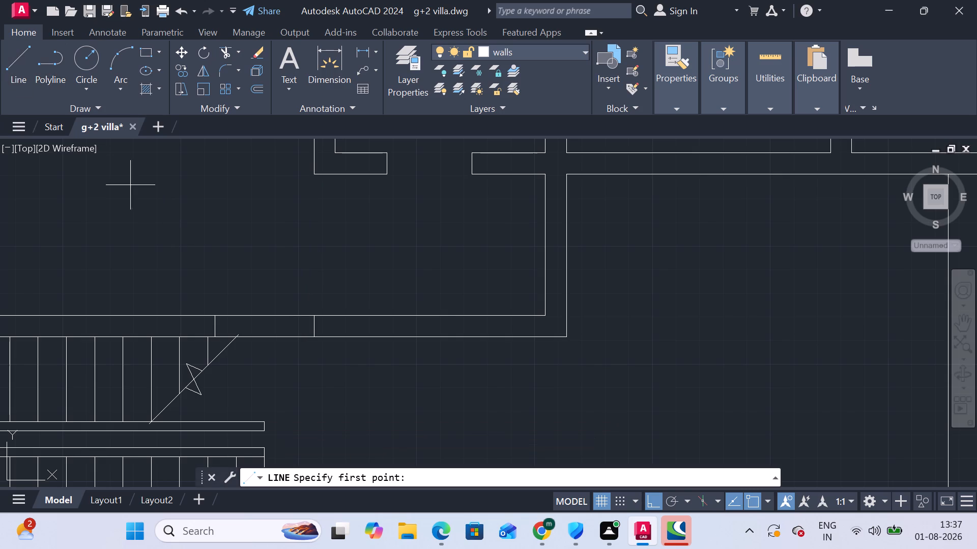
pyautogui.click(181, 52)
pyautogui.scroll(2, 271, 355)
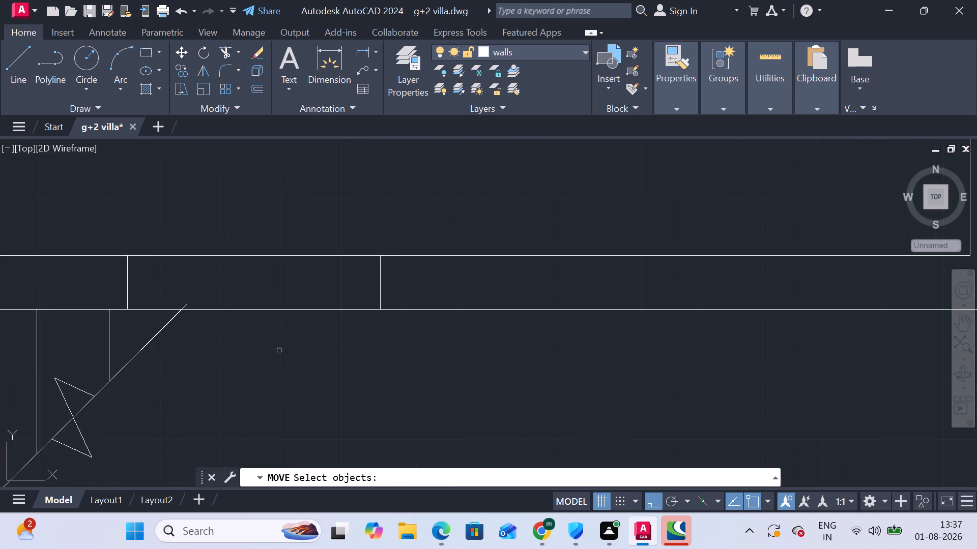
pyautogui.click(387, 292)
pyautogui.click(377, 283)
pyautogui.rightClick(363, 271)
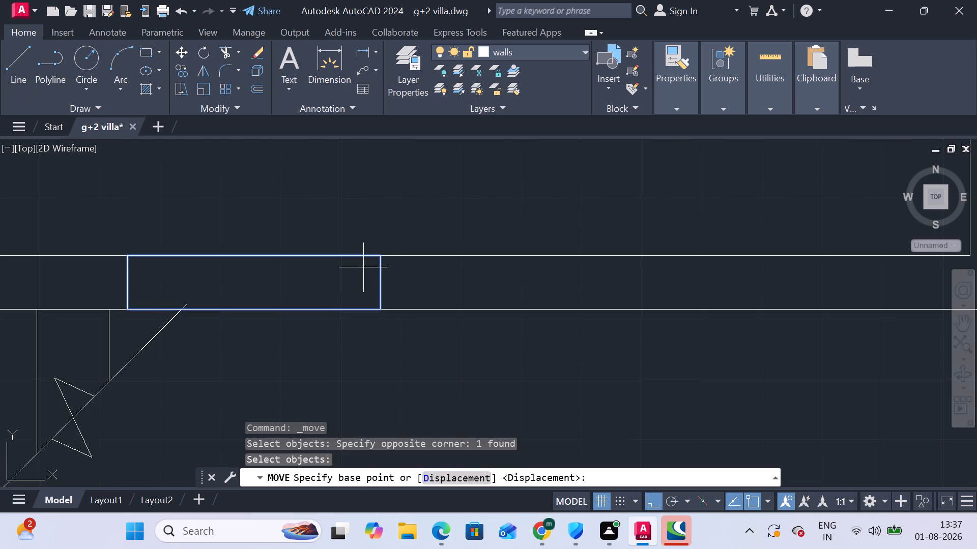
pyautogui.click(379, 259)
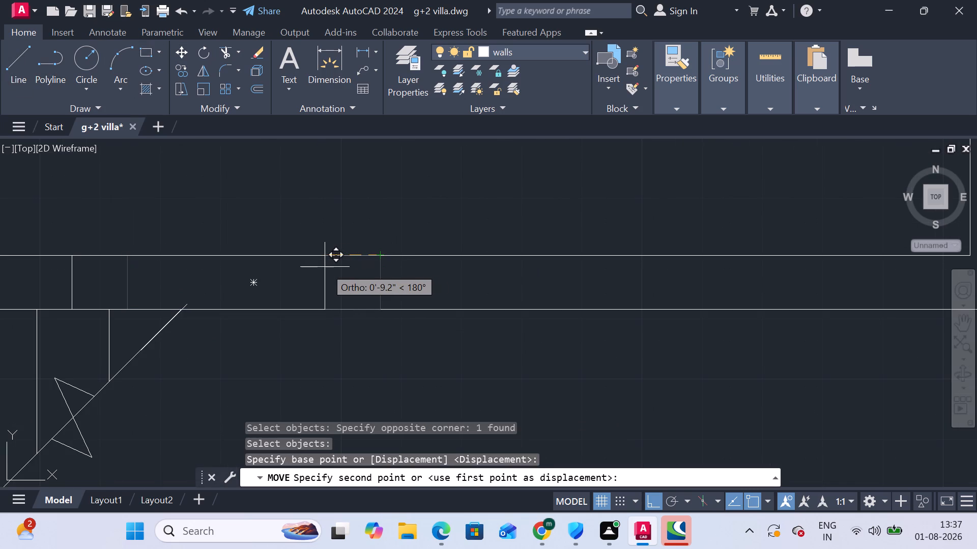
pyautogui.press('9')
pyautogui.hotkey('shift', '"')
pyautogui.press('Return')
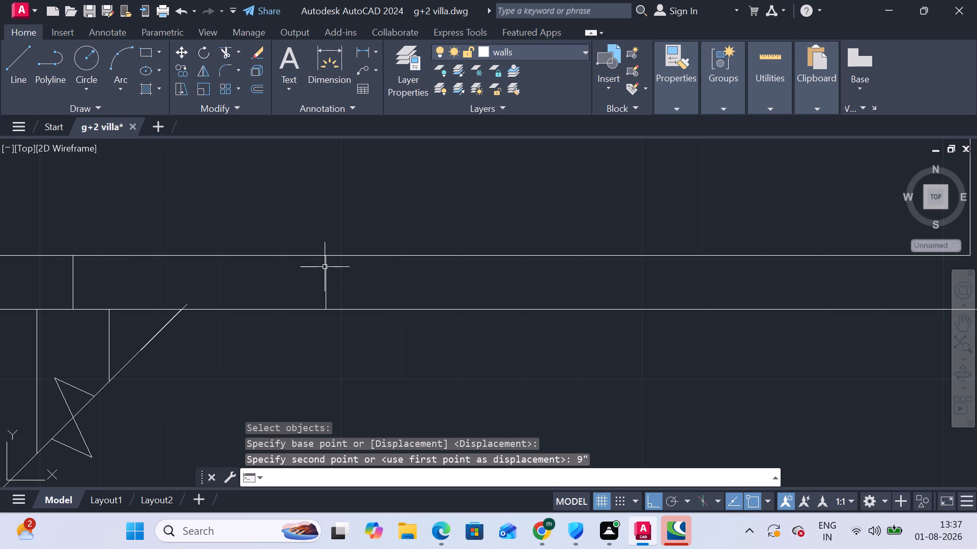
# Trim both wall lines between the door rectangle's ends to cut the opening above the staircase.
pyautogui.click(227, 48)
pyautogui.moveTo(213, 175); pyautogui.dragTo(215, 182)
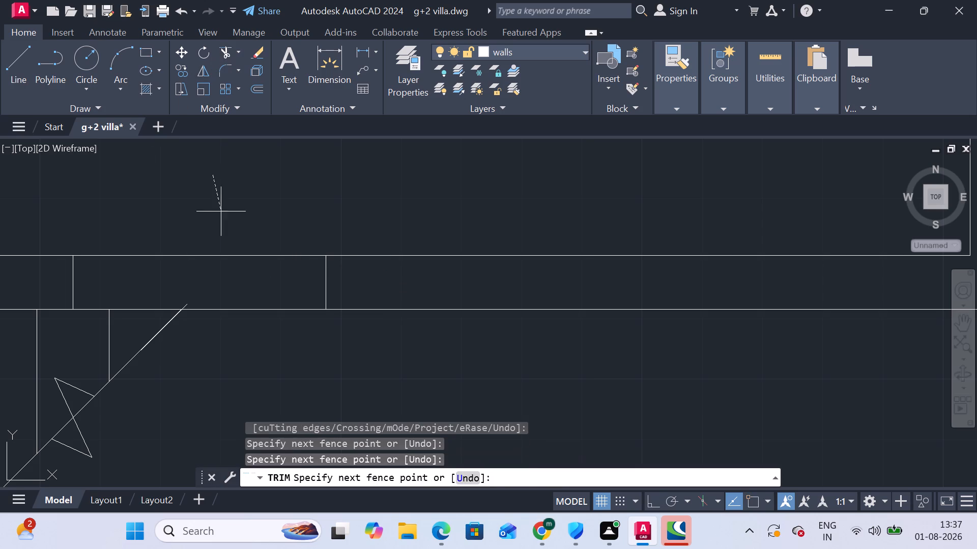
pyautogui.click(261, 377)
pyautogui.press('Escape')
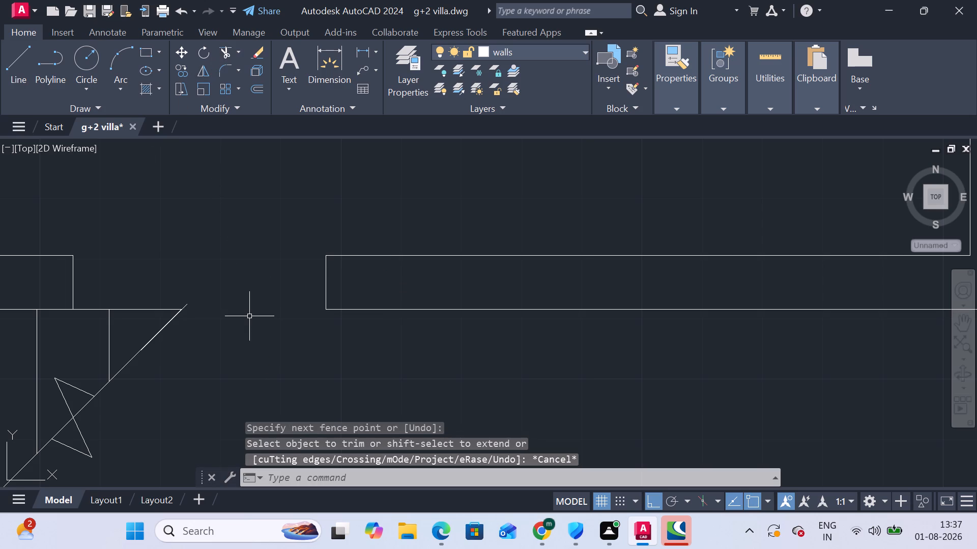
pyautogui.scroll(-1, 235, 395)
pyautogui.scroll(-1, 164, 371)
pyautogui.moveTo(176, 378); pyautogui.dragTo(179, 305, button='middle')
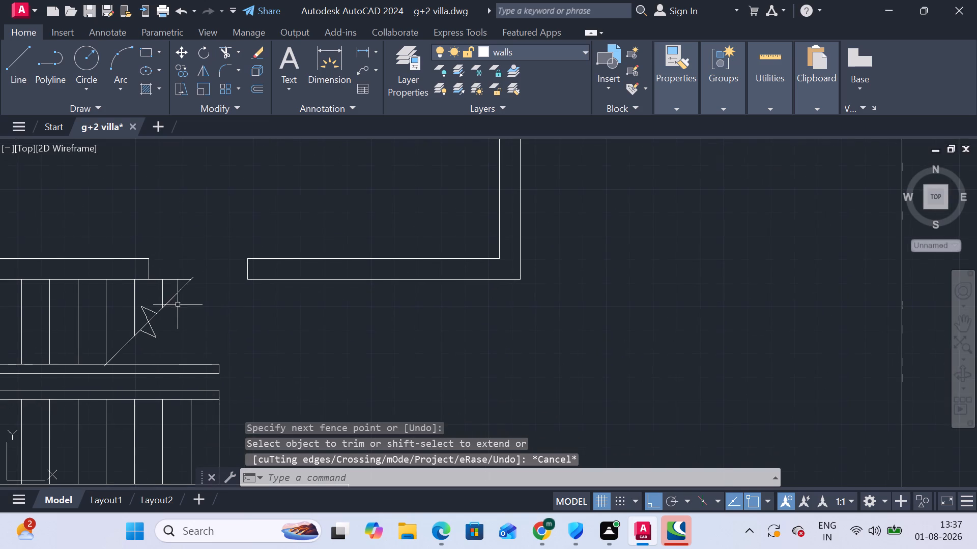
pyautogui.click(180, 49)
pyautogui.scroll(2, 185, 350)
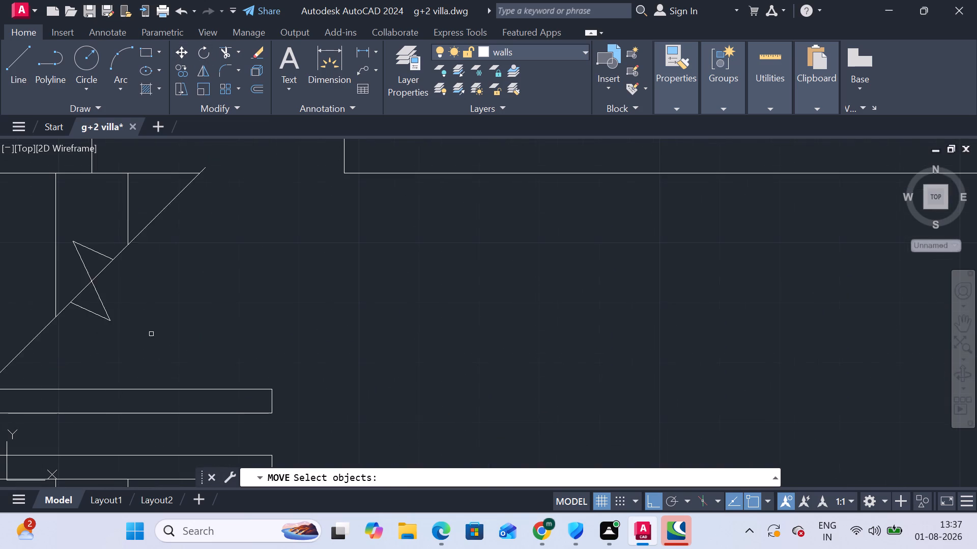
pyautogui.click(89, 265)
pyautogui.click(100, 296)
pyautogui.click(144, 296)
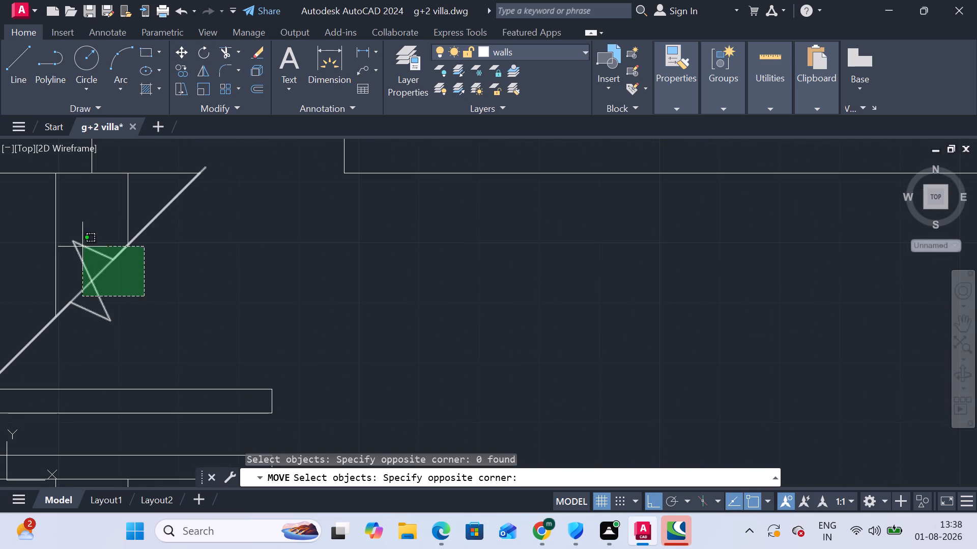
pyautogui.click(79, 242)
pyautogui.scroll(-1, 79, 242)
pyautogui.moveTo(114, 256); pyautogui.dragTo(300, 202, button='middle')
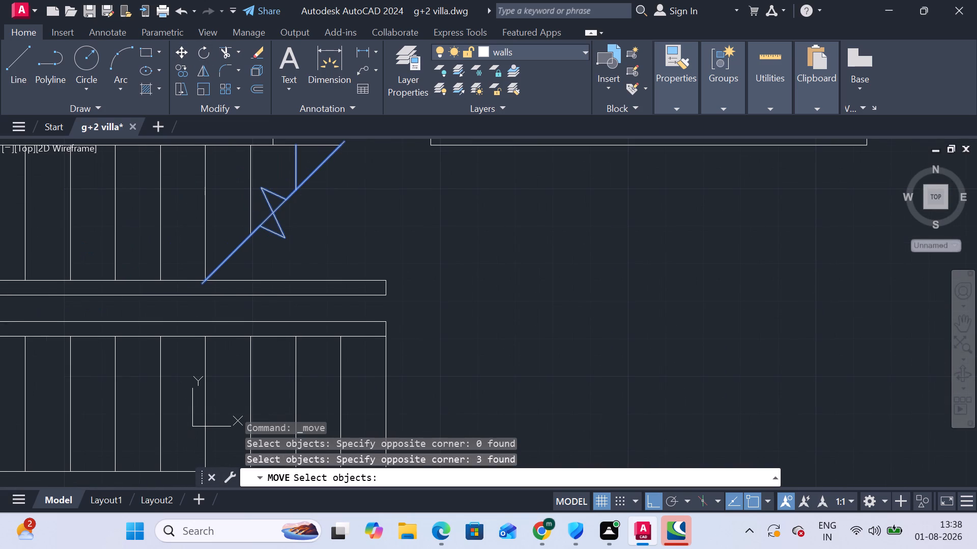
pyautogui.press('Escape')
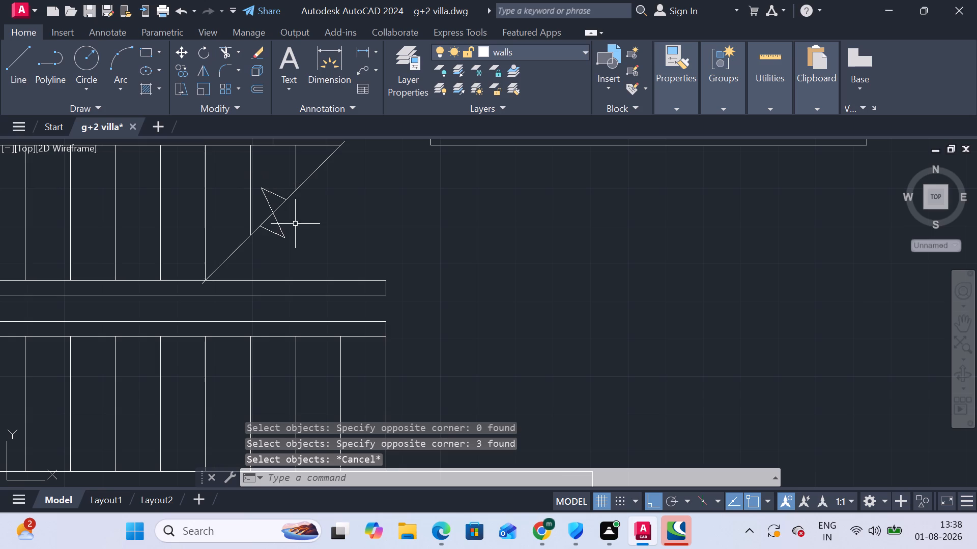
# Move the upper flight's diagonal break line with its zigzag symbol about three treads to the left.
pyautogui.click(295, 224)
pyautogui.click(264, 198)
pyautogui.click(181, 50)
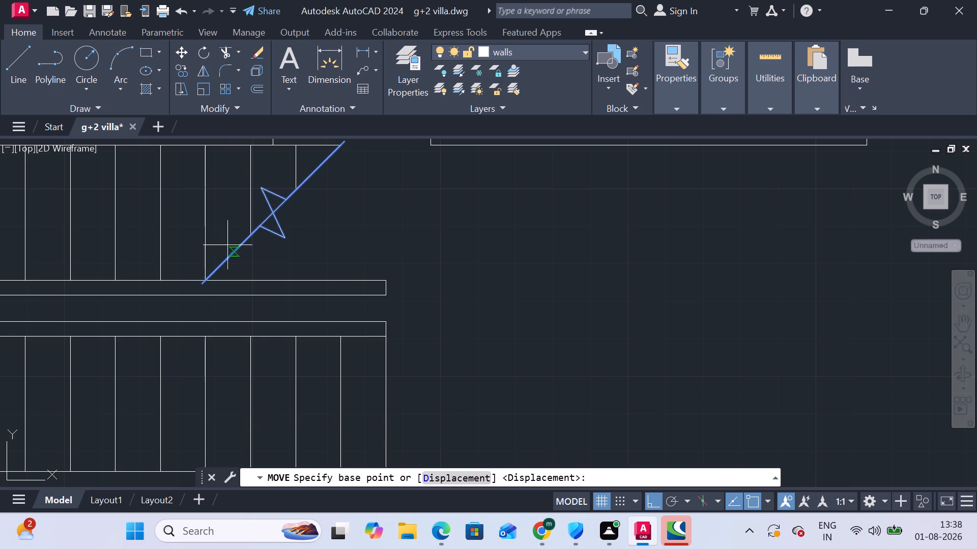
pyautogui.click(258, 228)
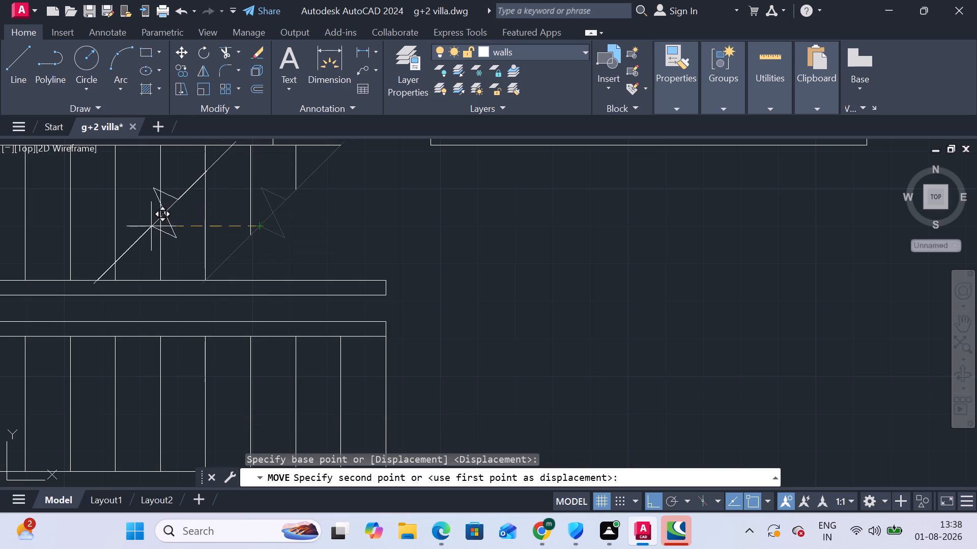
pyautogui.click(104, 226)
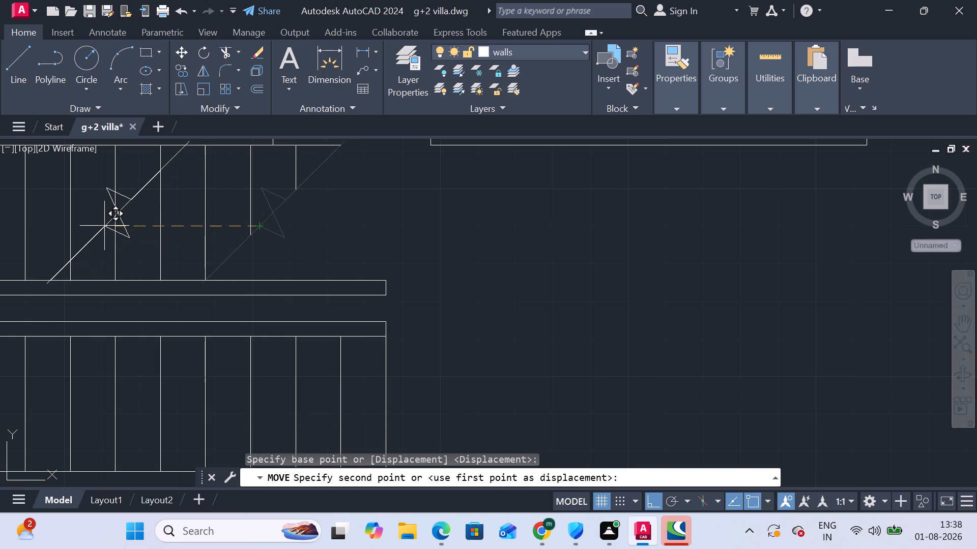
# Trim the upper-flight treads beyond the break line and both ends of the break line that overshoot the flight.
pyautogui.click(223, 50)
pyautogui.click(315, 164)
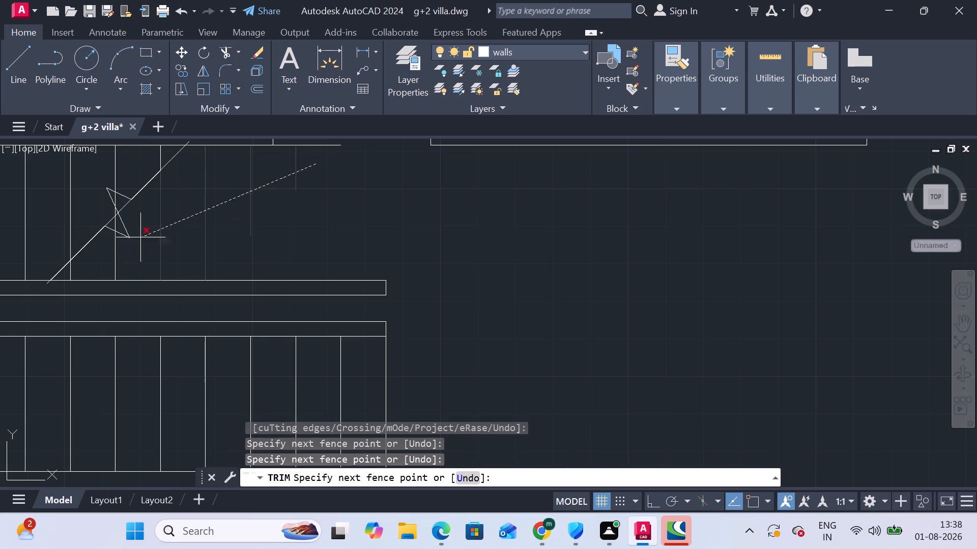
pyautogui.click(62, 274)
pyautogui.scroll(4, 46, 287)
pyautogui.click(55, 259)
pyautogui.scroll(-4, 93, 279)
pyautogui.moveTo(170, 228); pyautogui.dragTo(145, 334, button='middle')
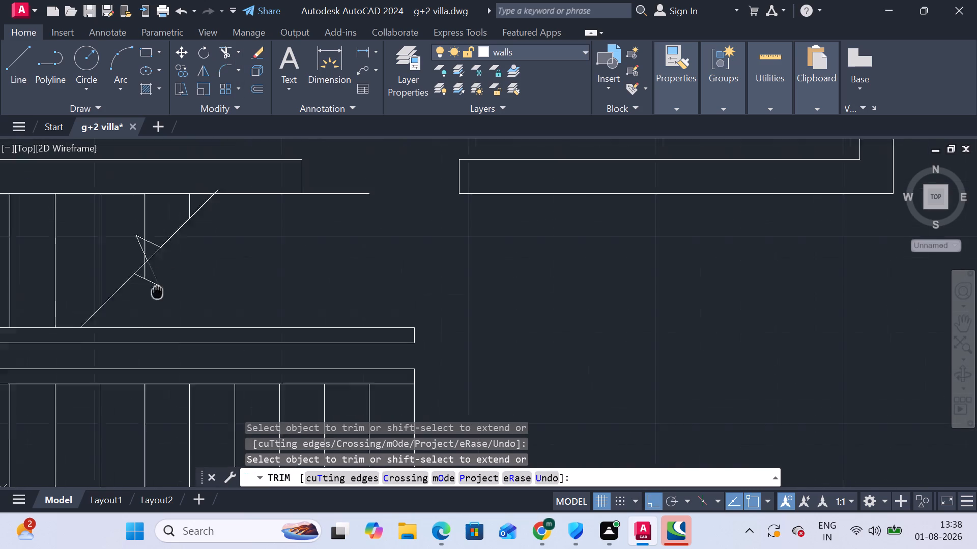
pyautogui.moveTo(145, 334); pyautogui.dragTo(128, 401, button='middle')
pyautogui.scroll(4, 167, 305)
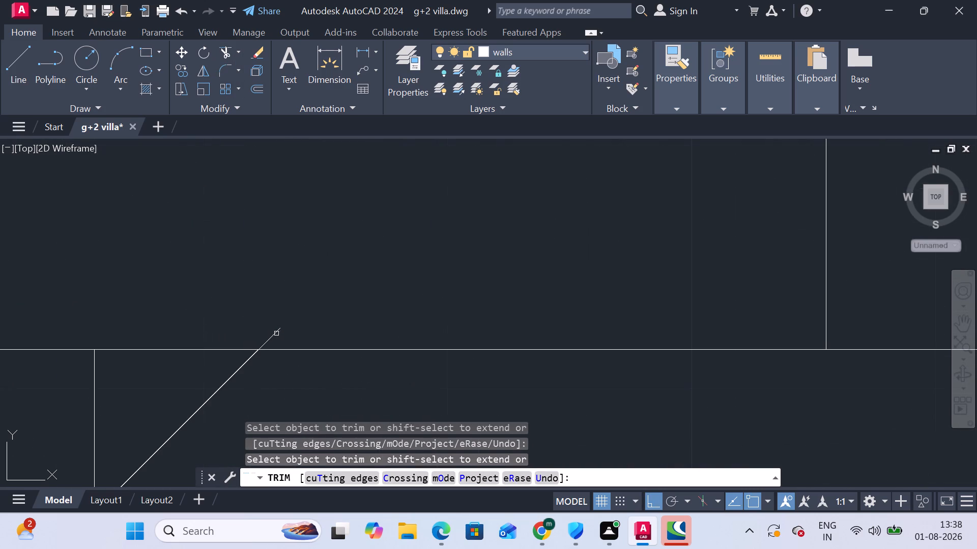
pyautogui.click(271, 331)
pyautogui.click(276, 335)
# Trim away the leftover piece of the wall's lower line projecting into the door opening above the staircase.
pyautogui.scroll(-4, 281, 346)
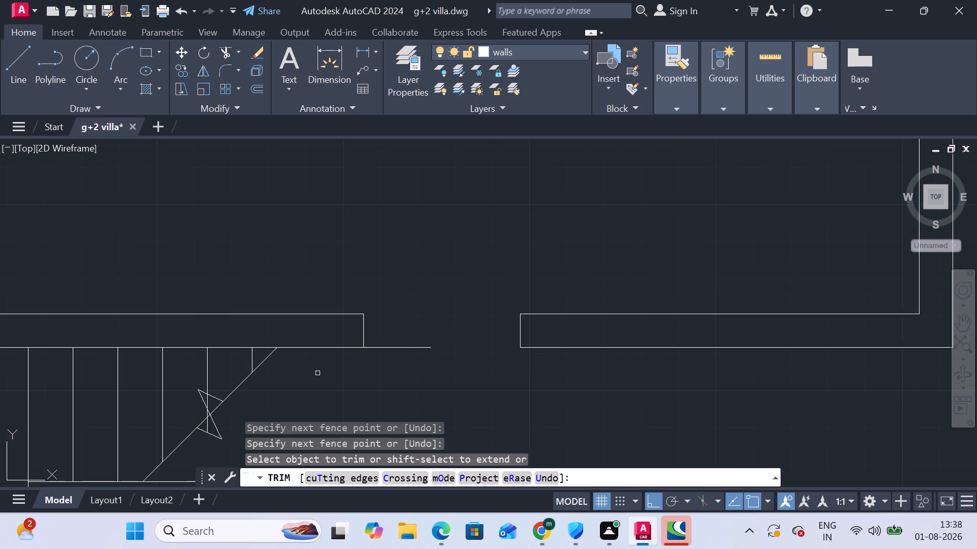
pyautogui.scroll(-1, 367, 379)
pyautogui.moveTo(367, 379); pyautogui.dragTo(324, 338, button='middle')
pyautogui.click(357, 325)
pyautogui.click(353, 308)
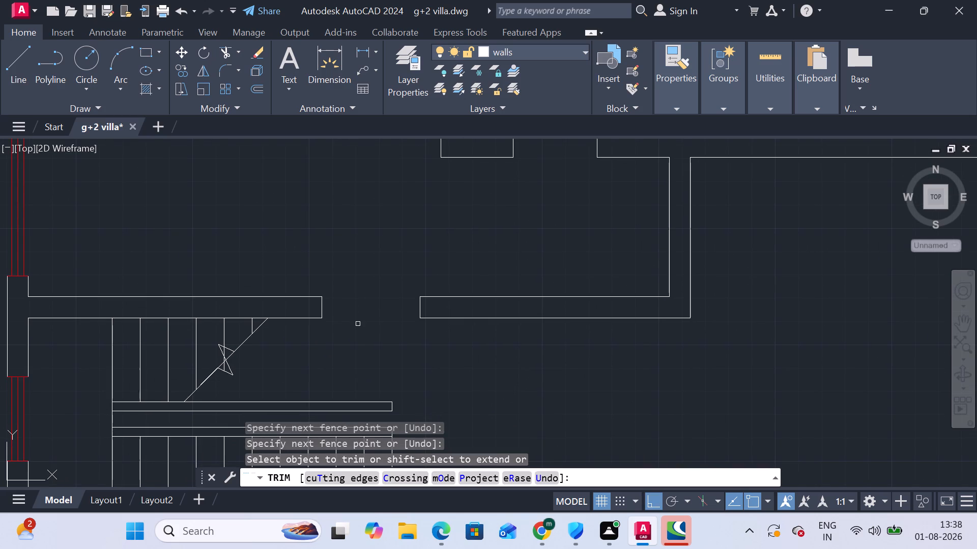
pyautogui.press('Escape')
# Copy the lowest horizontal window block beside the plan into the villa's bottom wall, its right end at the inner right corner.
pyautogui.scroll(-3, 358, 326)
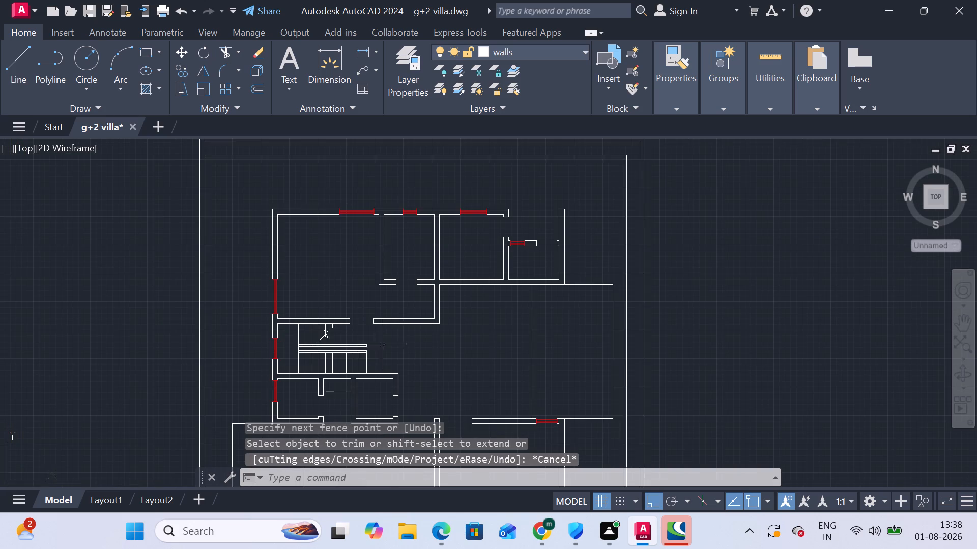
pyautogui.moveTo(408, 336); pyautogui.dragTo(390, 300, button='middle')
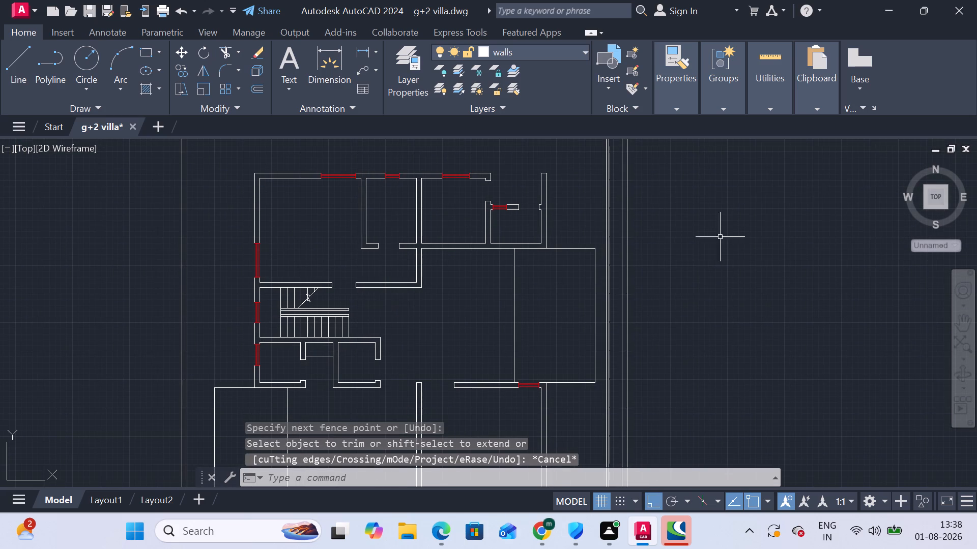
pyautogui.scroll(-3, 545, 298)
pyautogui.moveTo(513, 324); pyautogui.dragTo(470, 275, button='middle')
pyautogui.scroll(1, 457, 312)
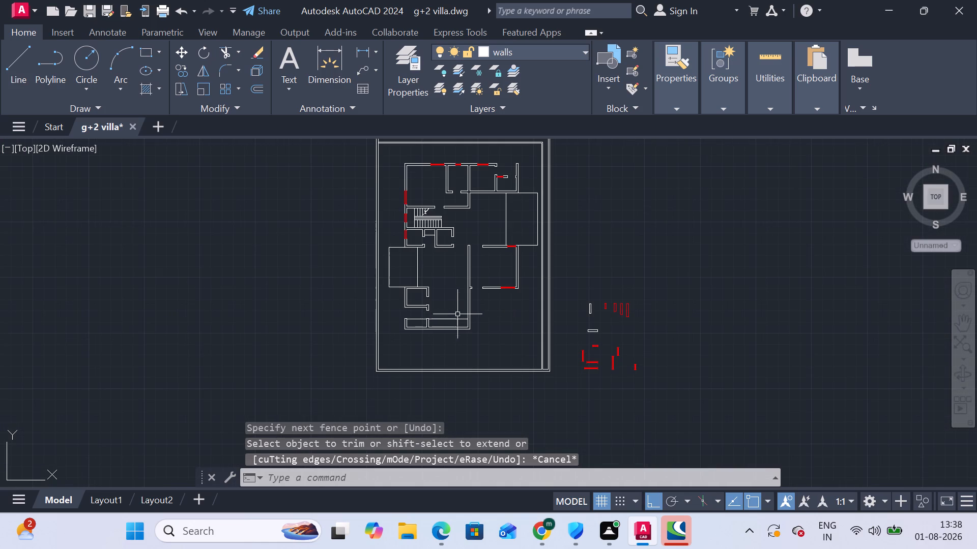
pyautogui.scroll(1, 445, 326)
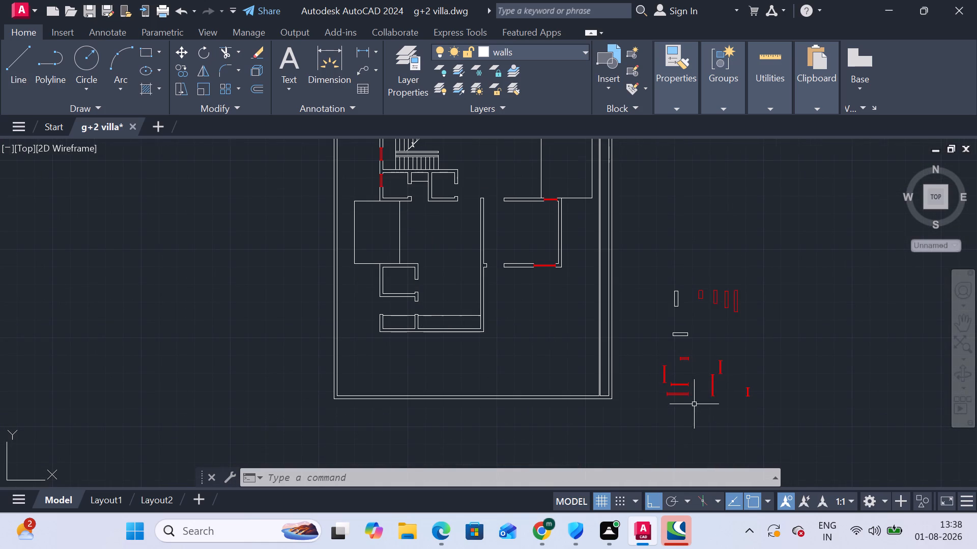
pyautogui.scroll(2, 694, 404)
pyautogui.click(681, 398)
pyautogui.click(589, 372)
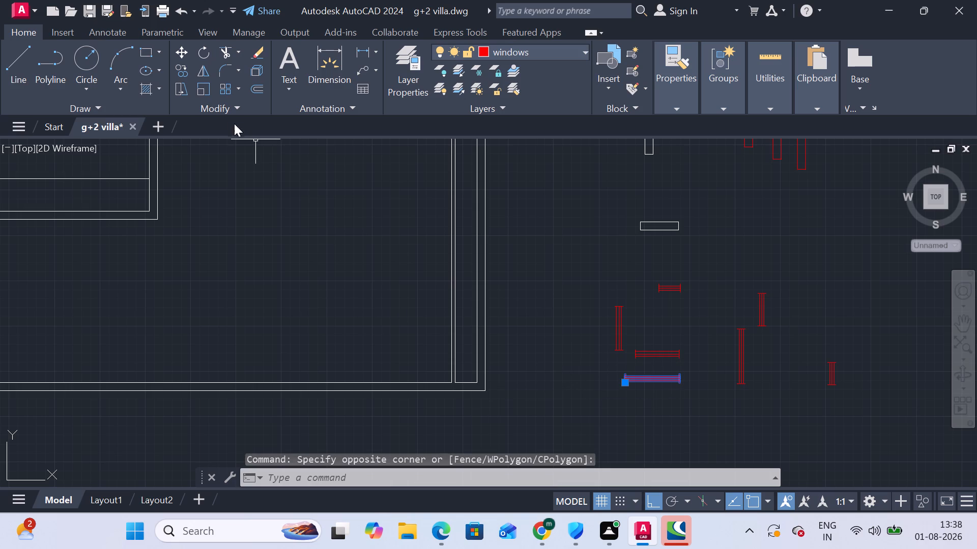
pyautogui.moveTo(182, 68); pyautogui.dragTo(187, 73)
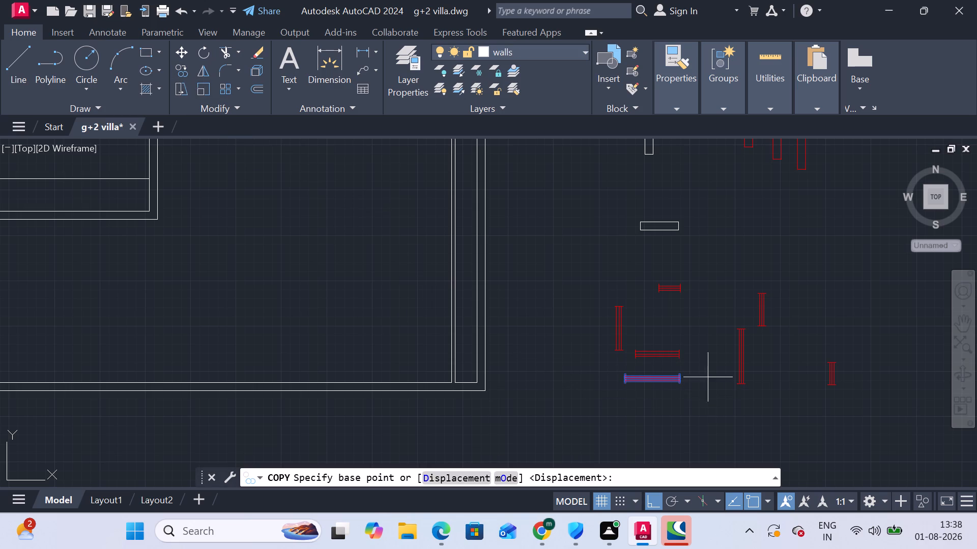
pyautogui.scroll(3, 687, 369)
pyautogui.click(654, 401)
pyautogui.scroll(-4, 157, 236)
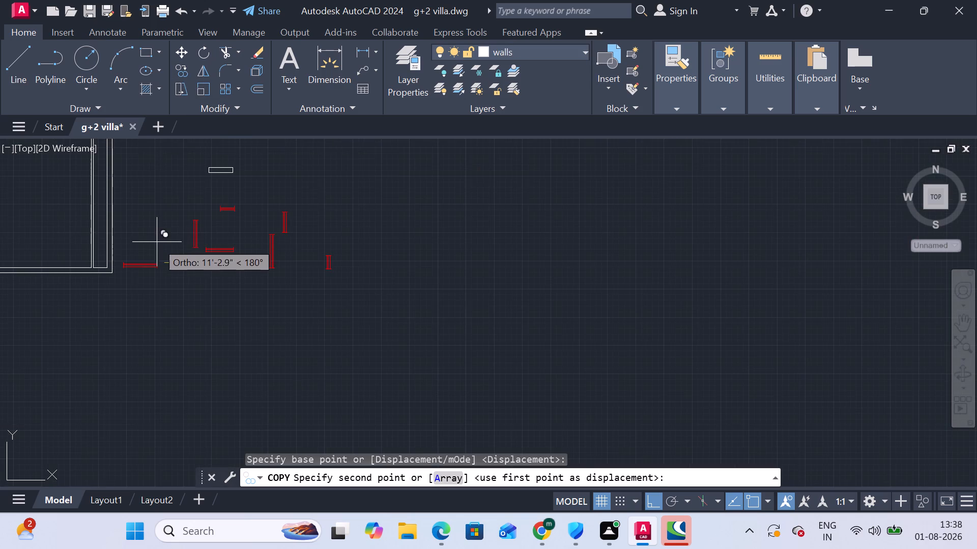
pyautogui.moveTo(176, 246); pyautogui.dragTo(441, 311, button='middle')
pyautogui.scroll(4, 171, 215)
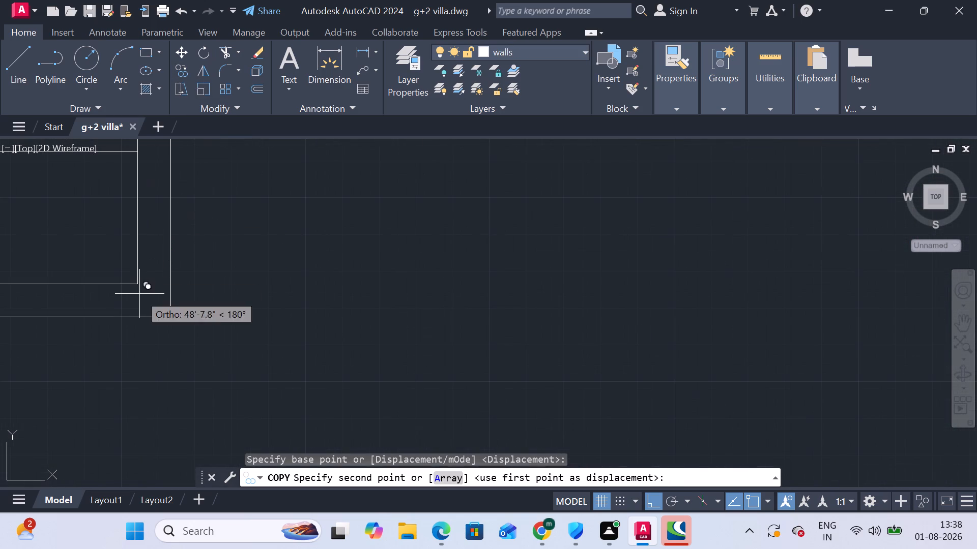
pyautogui.click(136, 283)
pyautogui.scroll(-3, 197, 286)
pyautogui.moveTo(205, 290); pyautogui.dragTo(313, 238, button='middle')
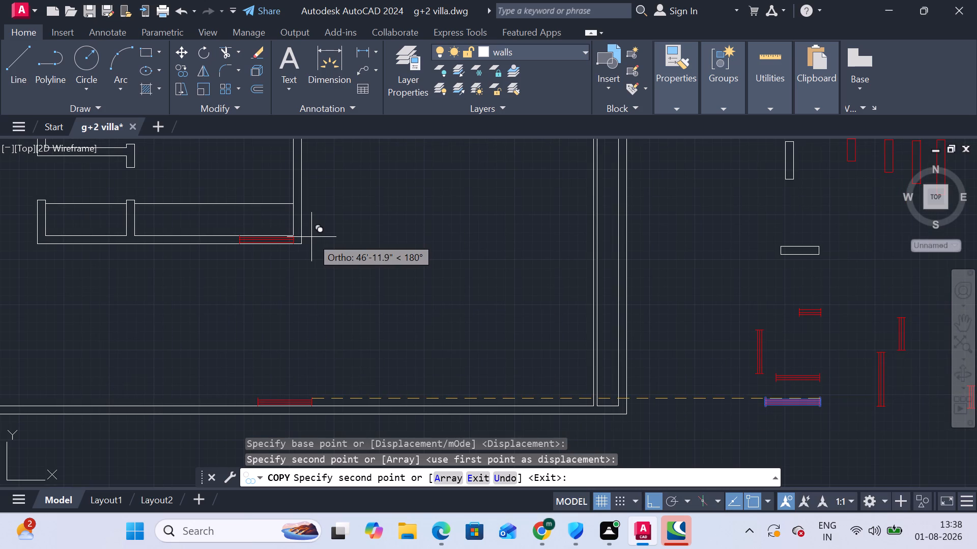
pyautogui.press('Escape')
# Move the copied bottom-wall window 9" to the left, away from the inner corner.
pyautogui.scroll(3, 311, 236)
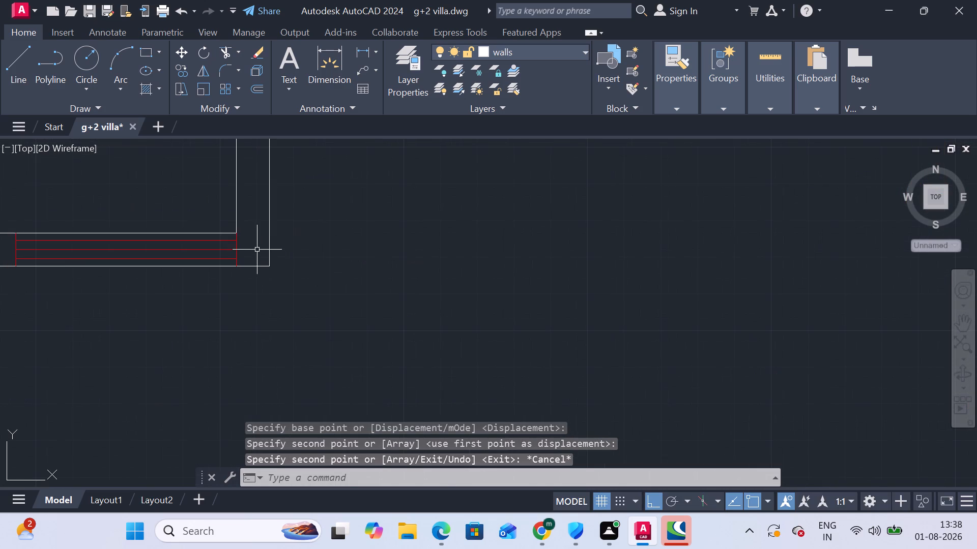
pyautogui.click(255, 248)
pyautogui.click(228, 243)
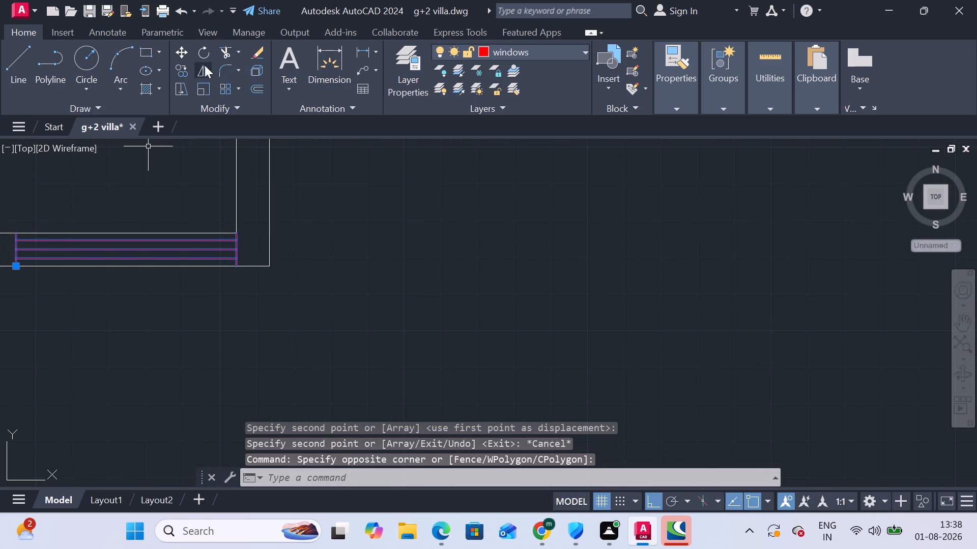
pyautogui.click(182, 47)
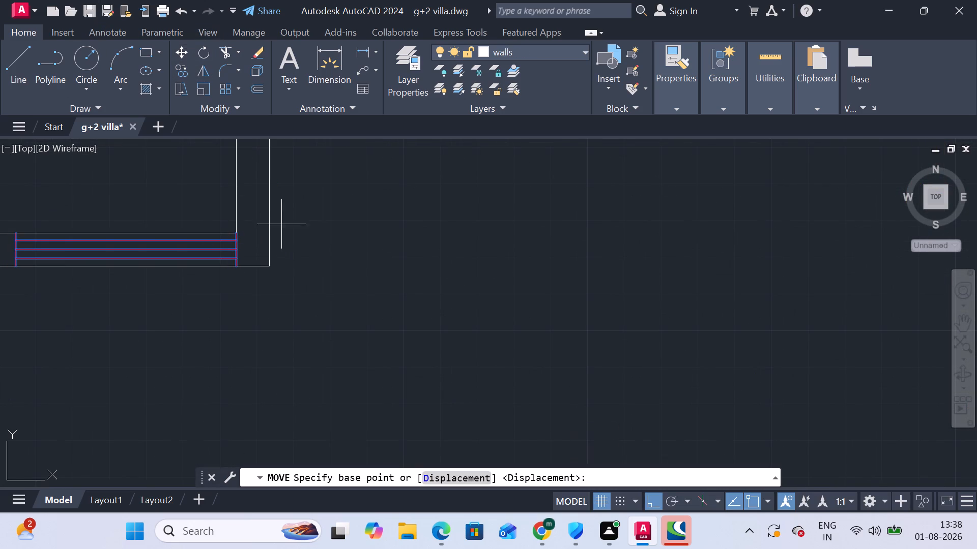
pyautogui.click(241, 233)
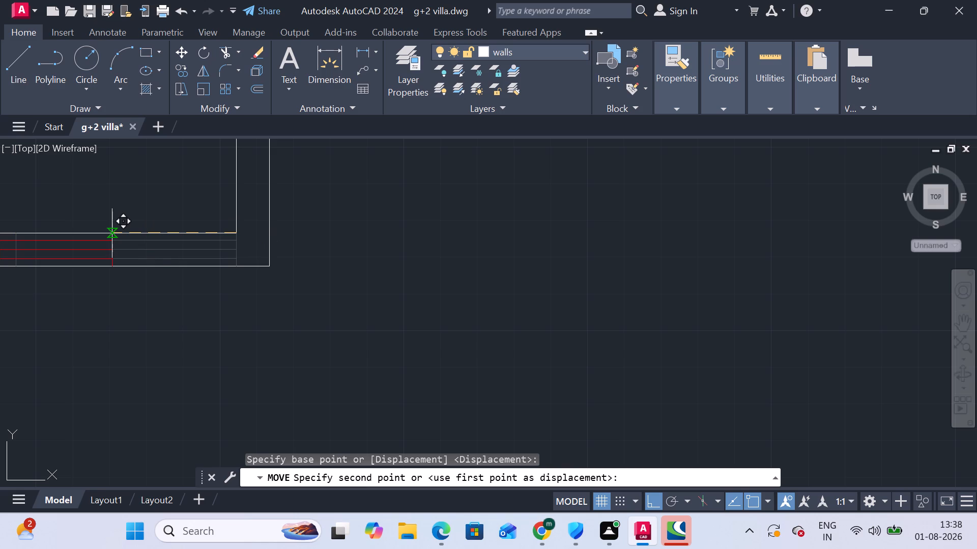
pyautogui.press('9')
pyautogui.hotkey('shift', '"')
pyautogui.press('Return')
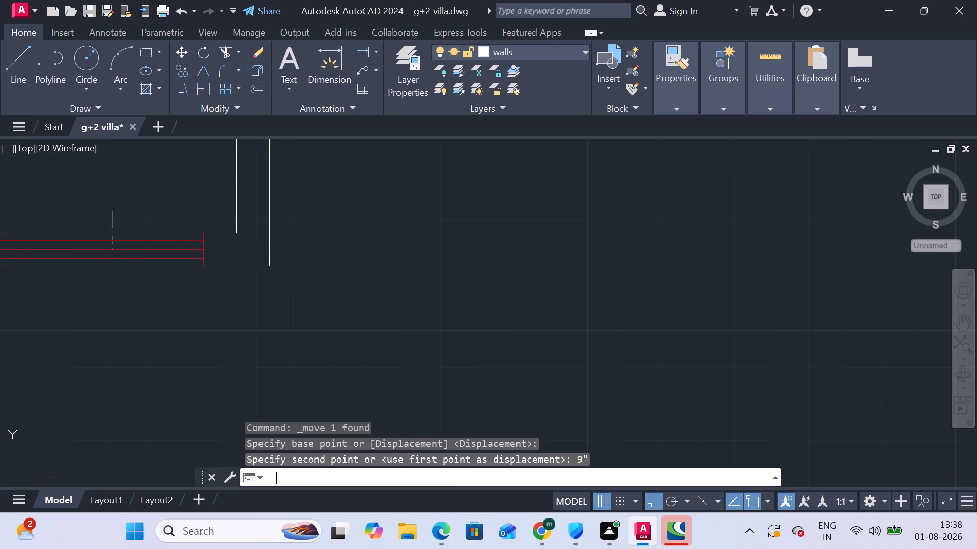
pyautogui.press('Escape')
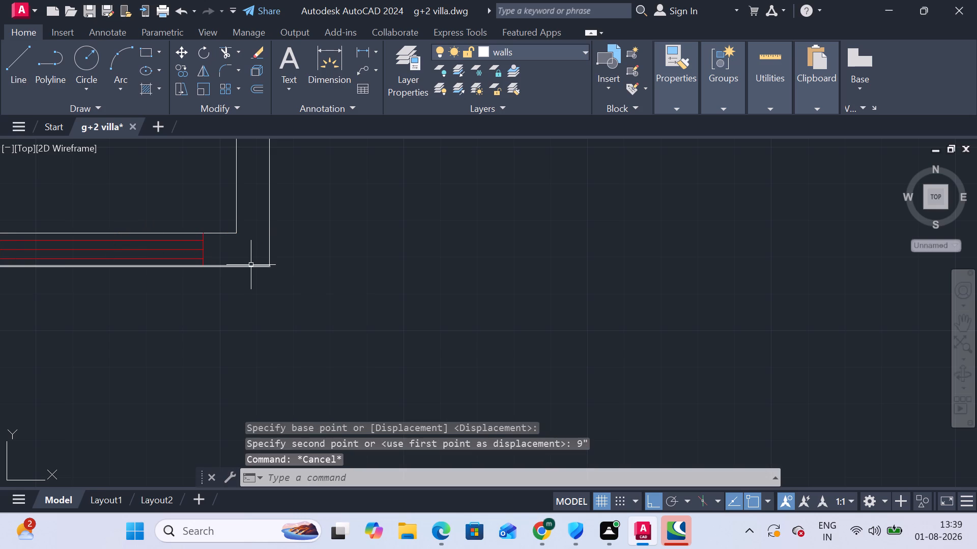
# Draw a jamb line across the wall thickness at each end of the bottom-wall window.
pyautogui.moveTo(236, 254); pyautogui.dragTo(325, 227, button='middle')
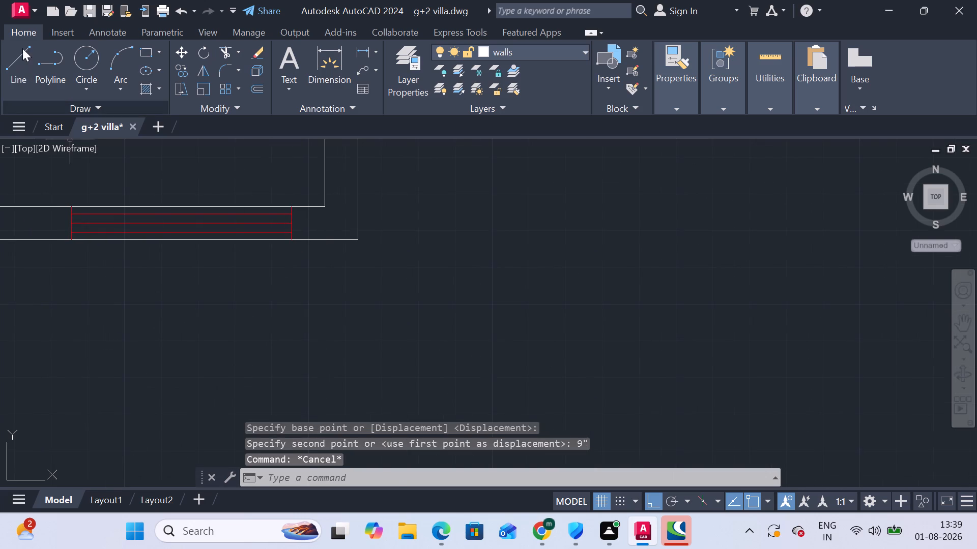
pyautogui.click(22, 48)
pyautogui.click(75, 238)
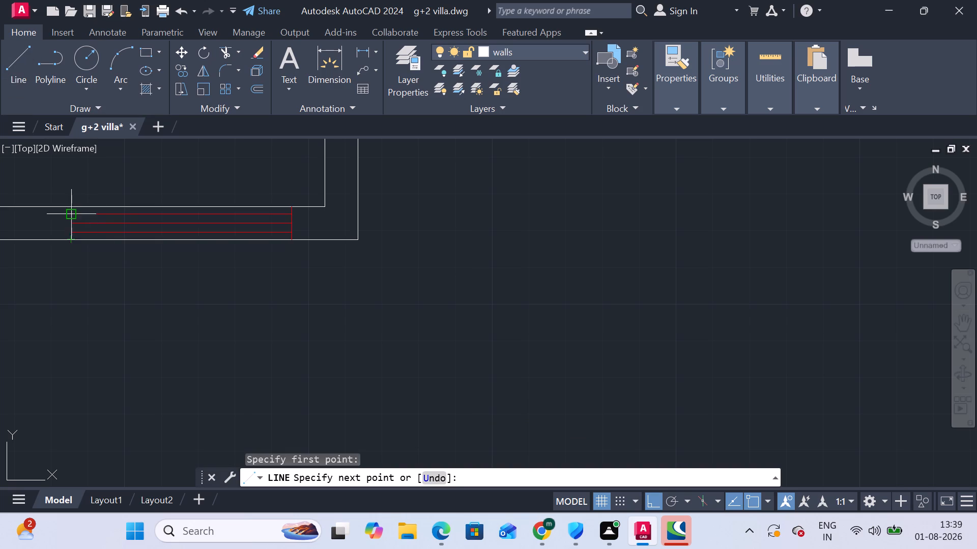
pyautogui.click(71, 209)
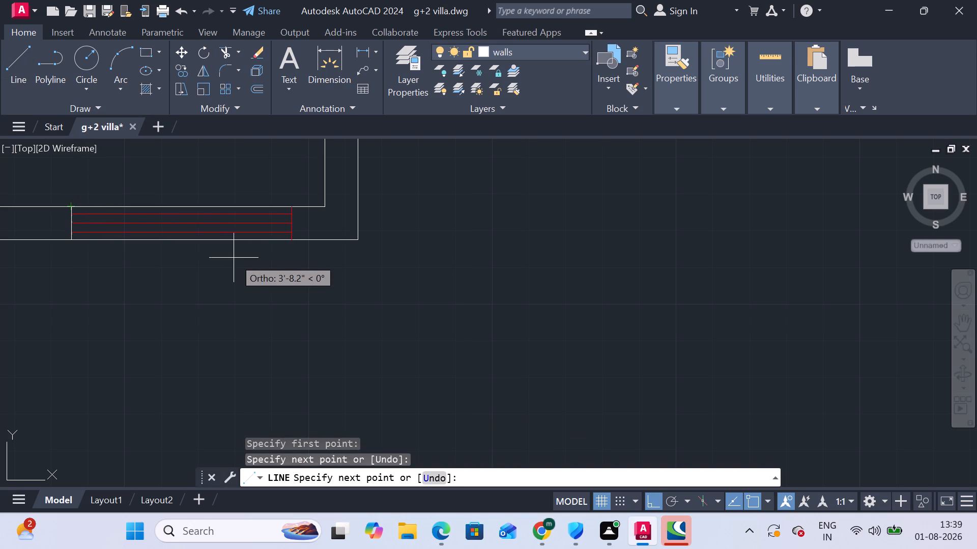
pyautogui.press('Escape')
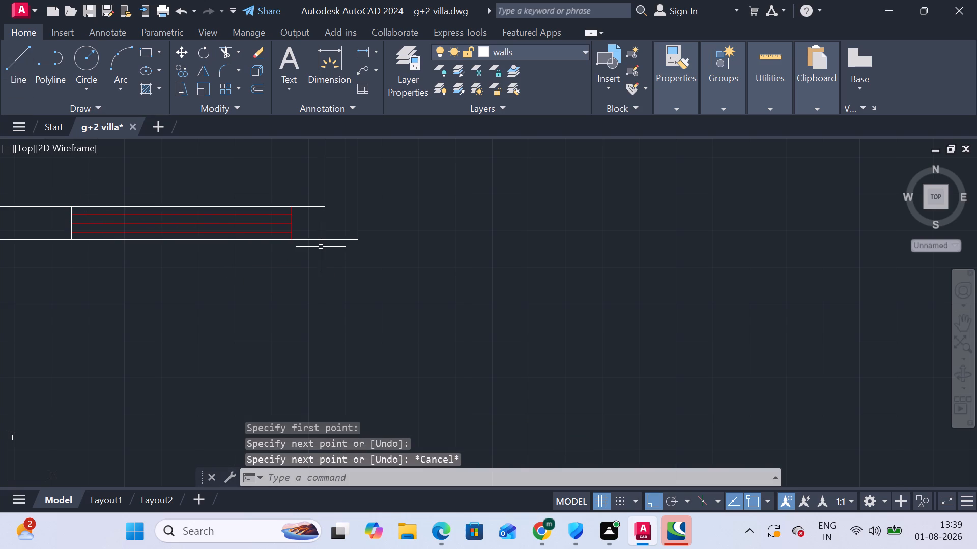
pyautogui.press('space')
pyautogui.click(293, 239)
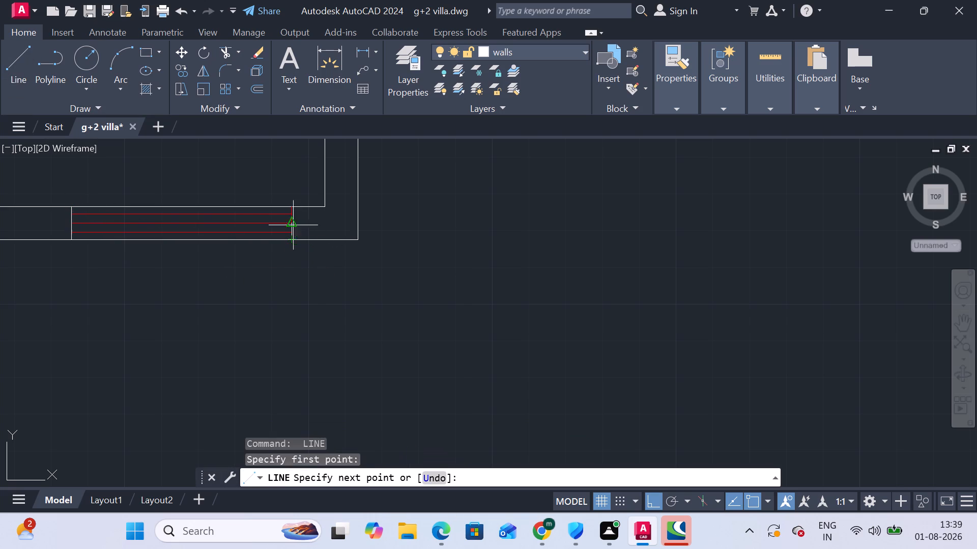
pyautogui.click(293, 203)
pyautogui.press('Escape')
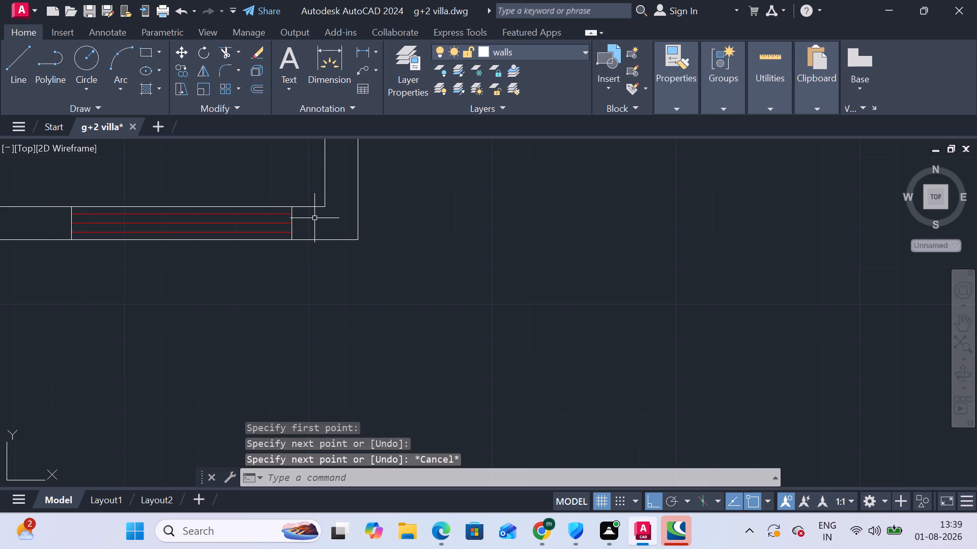
# Trim both wall lines between the two jamb lines of the bottom-wall window.
pyautogui.click(226, 51)
pyautogui.moveTo(204, 180); pyautogui.dragTo(205, 186)
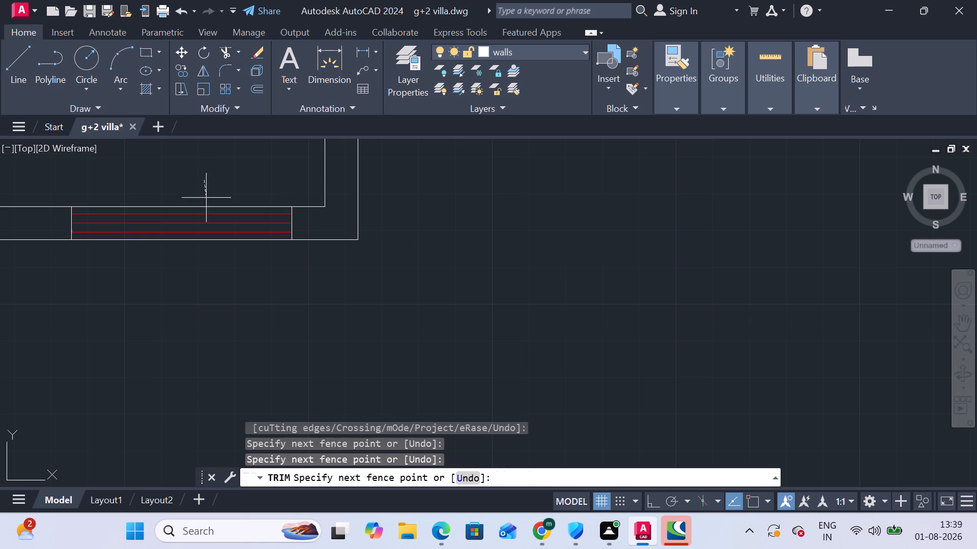
pyautogui.click(206, 281)
pyautogui.press('Escape')
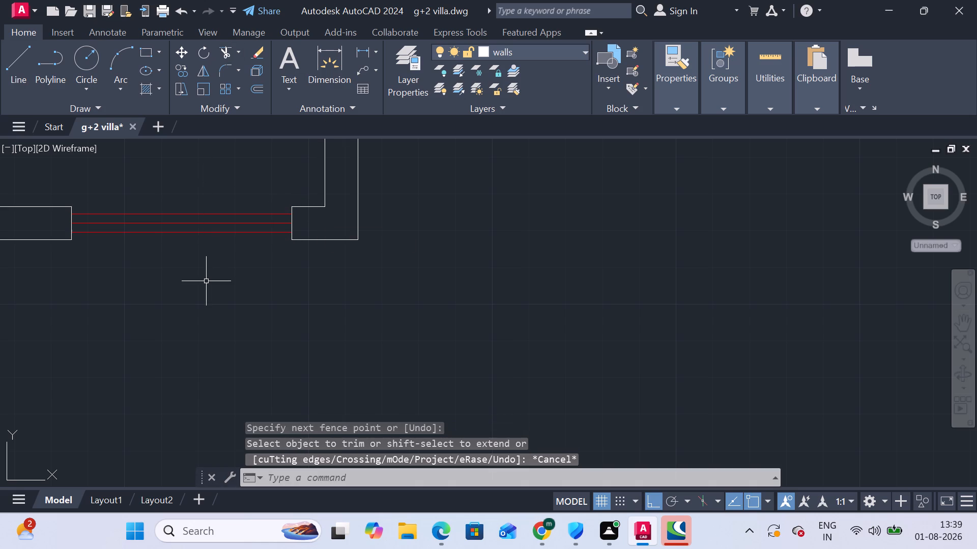
# Save the drawing.
pyautogui.scroll(-3, 292, 340)
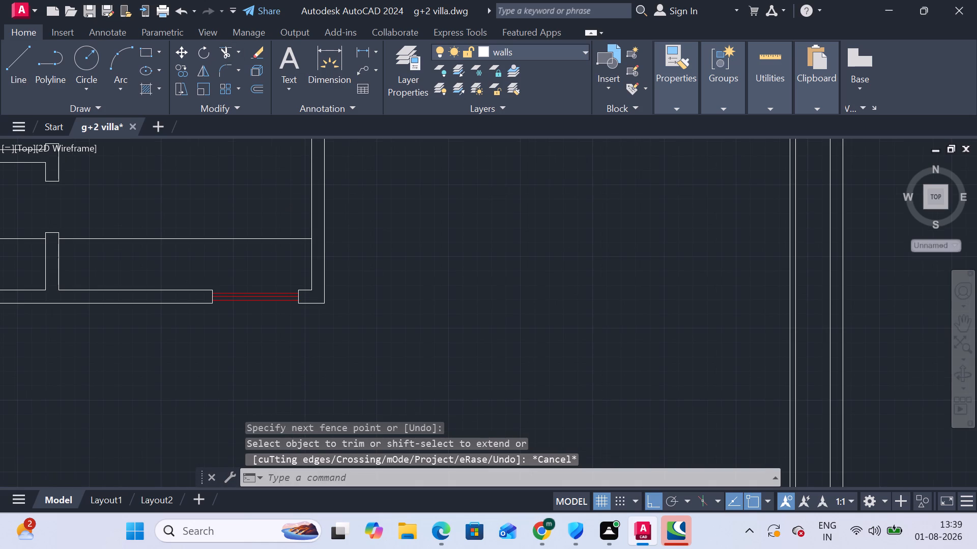
pyautogui.scroll(-1, 310, 346)
pyautogui.scroll(-1, 412, 308)
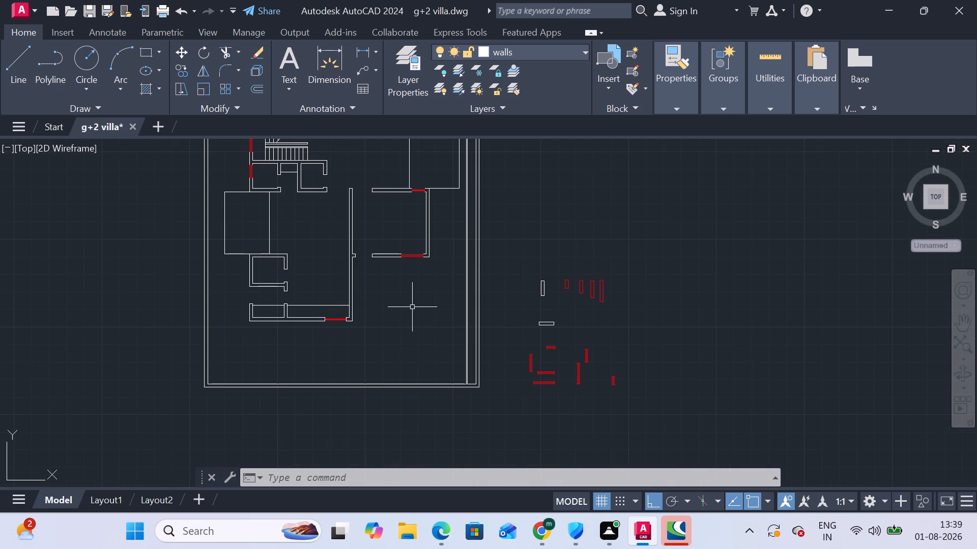
pyautogui.hotkey('ctrl', 's')
# Insert the Door - Imperial block from the architectural tool palette into the empty space left of the plan.
pyautogui.scroll(-2, 412, 307)
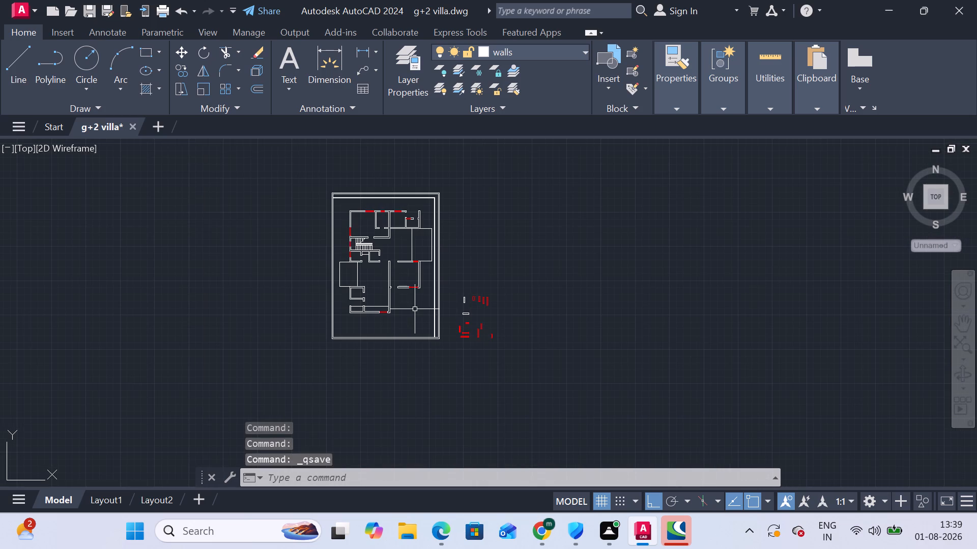
pyautogui.scroll(1, 421, 235)
pyautogui.write('tp')
pyautogui.press('Return')
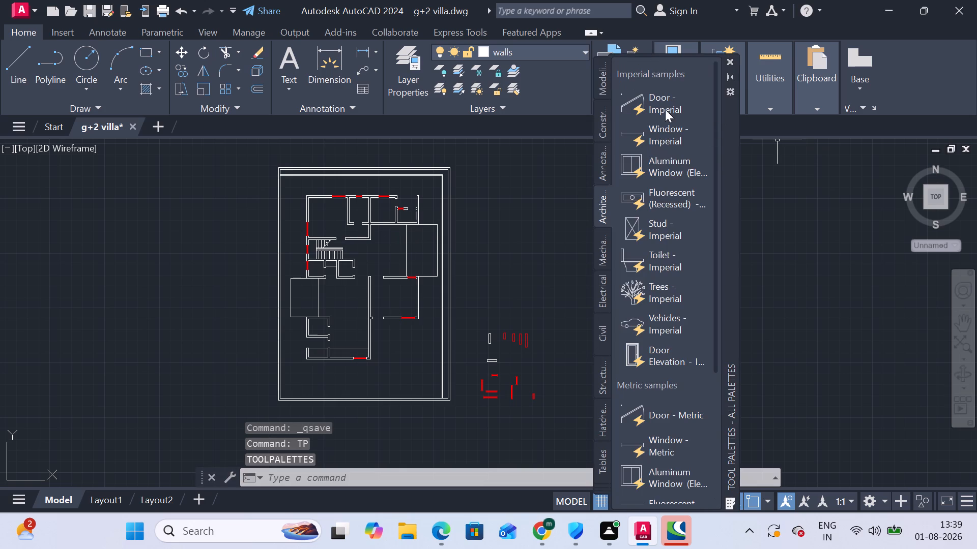
pyautogui.click(663, 107)
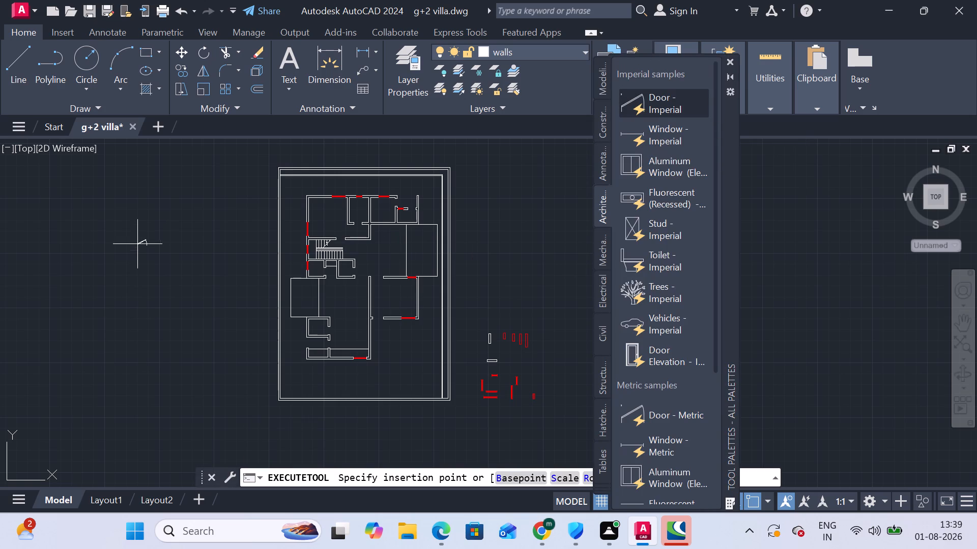
pyautogui.click(138, 237)
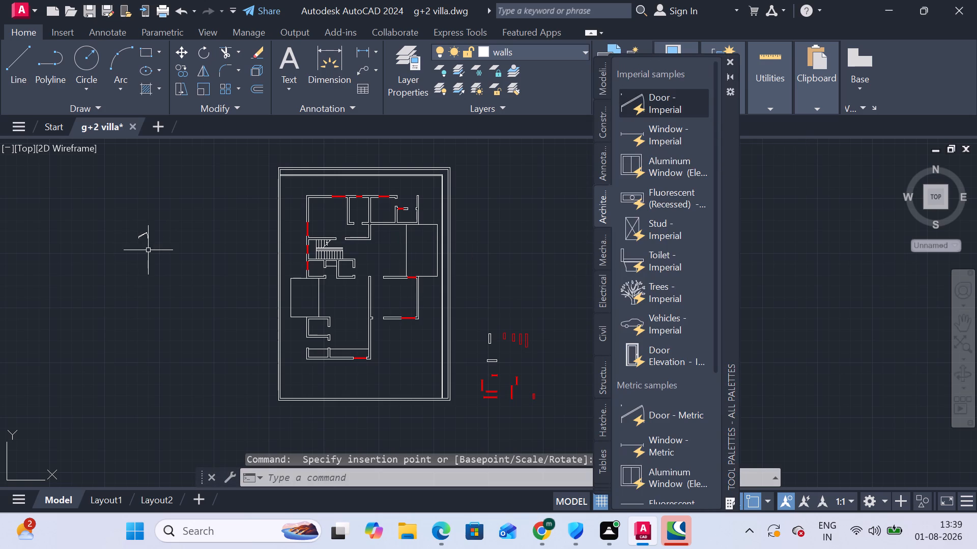
pyautogui.press('Escape')
pyautogui.click(730, 62)
# Assign the inserted door block to the doors layer.
pyautogui.scroll(3, 143, 223)
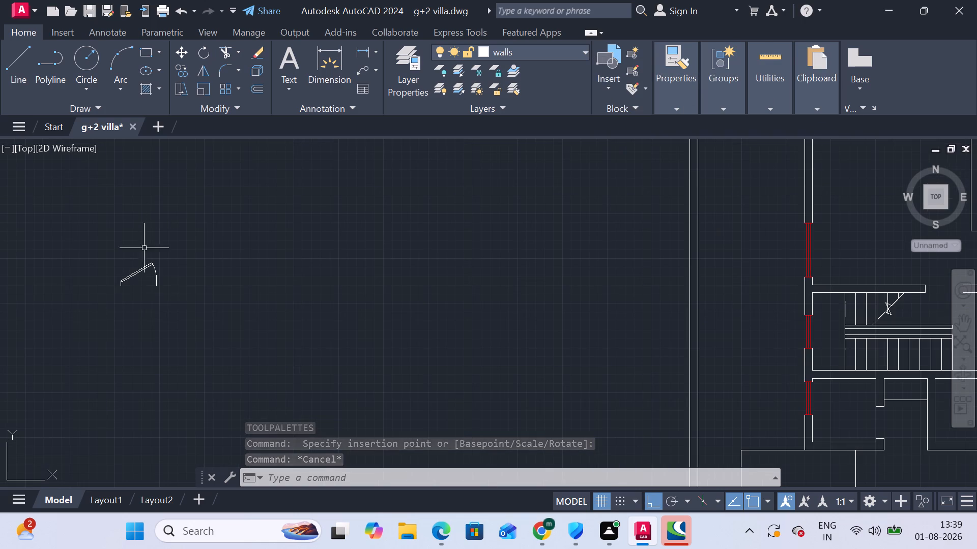
pyautogui.moveTo(165, 308); pyautogui.dragTo(156, 304)
pyautogui.click(106, 259)
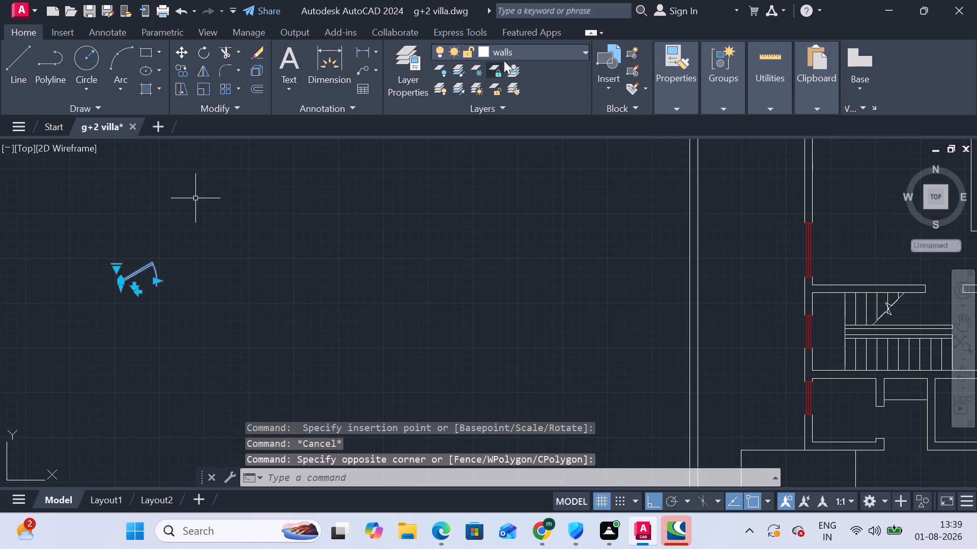
pyautogui.click(557, 54)
pyautogui.click(528, 105)
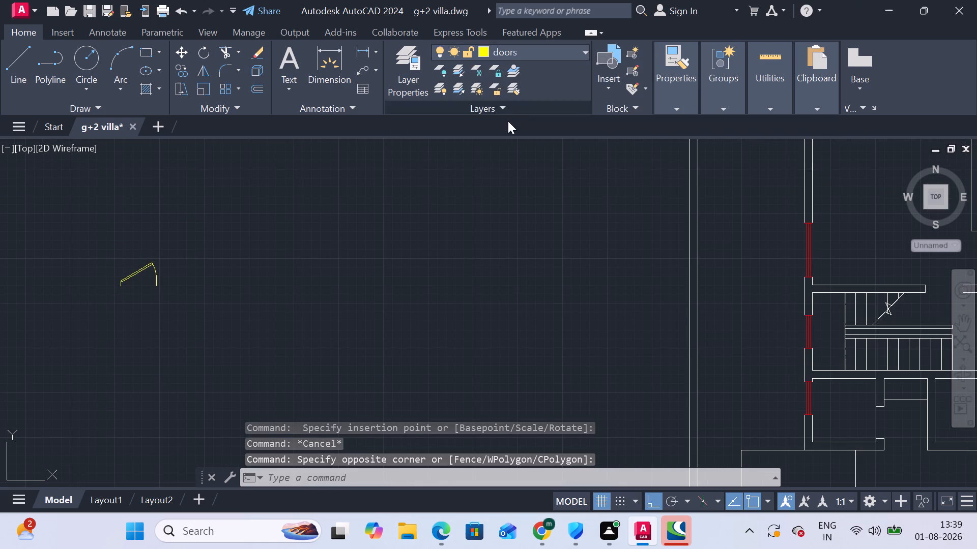
pyautogui.click(274, 265)
pyautogui.click(191, 326)
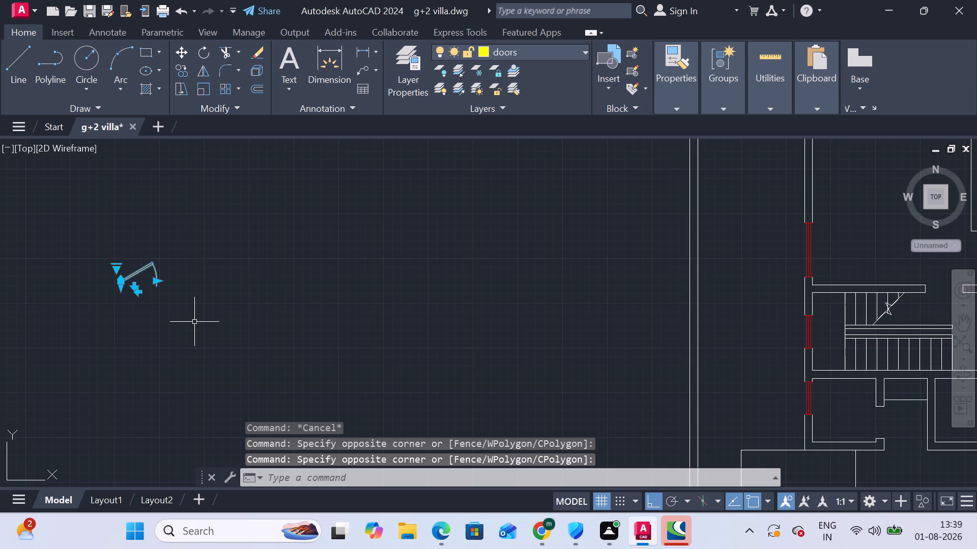
pyautogui.press('Escape')
# Rotate a copy of the door block by 90°, keeping the original, about a point just below and to the right of it.
pyautogui.click(170, 298)
pyautogui.click(106, 254)
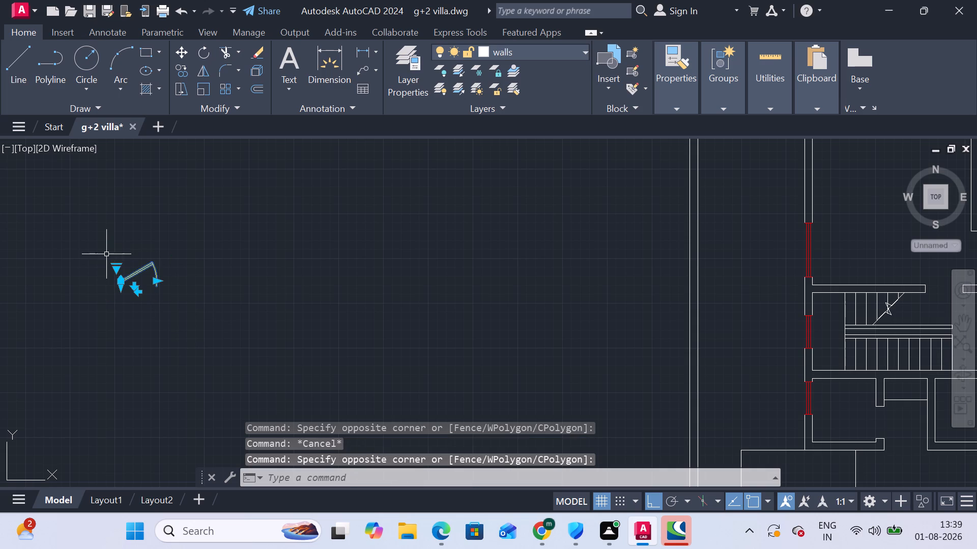
pyautogui.click(209, 50)
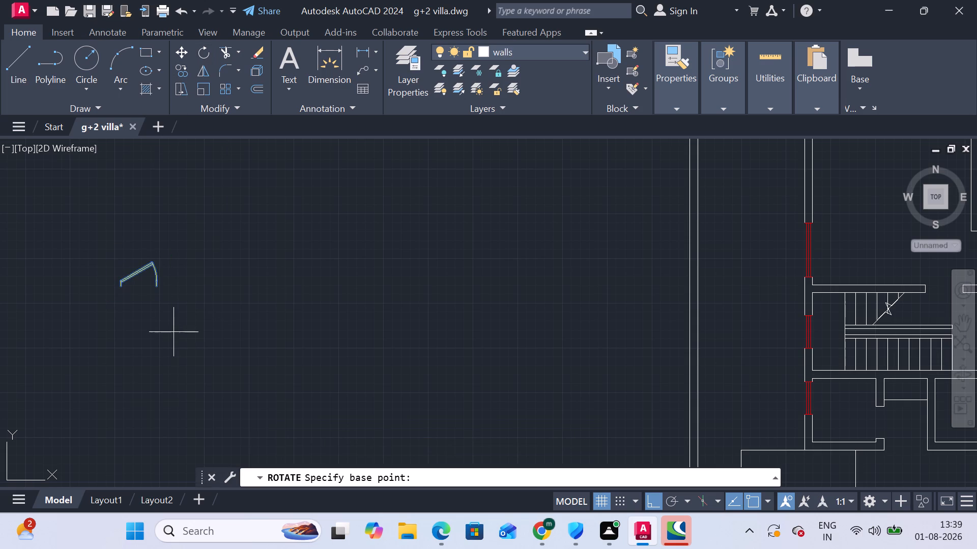
pyautogui.click(173, 329)
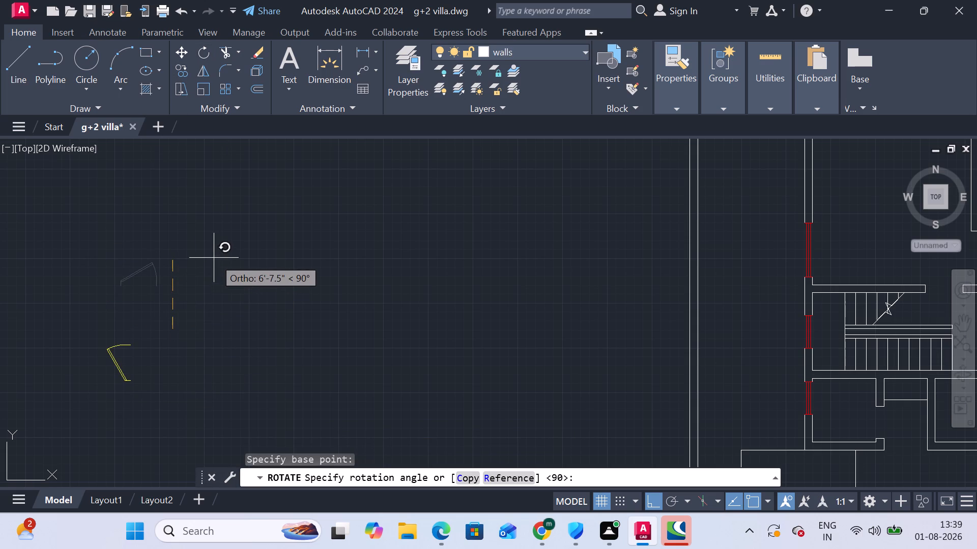
pyautogui.click(475, 476)
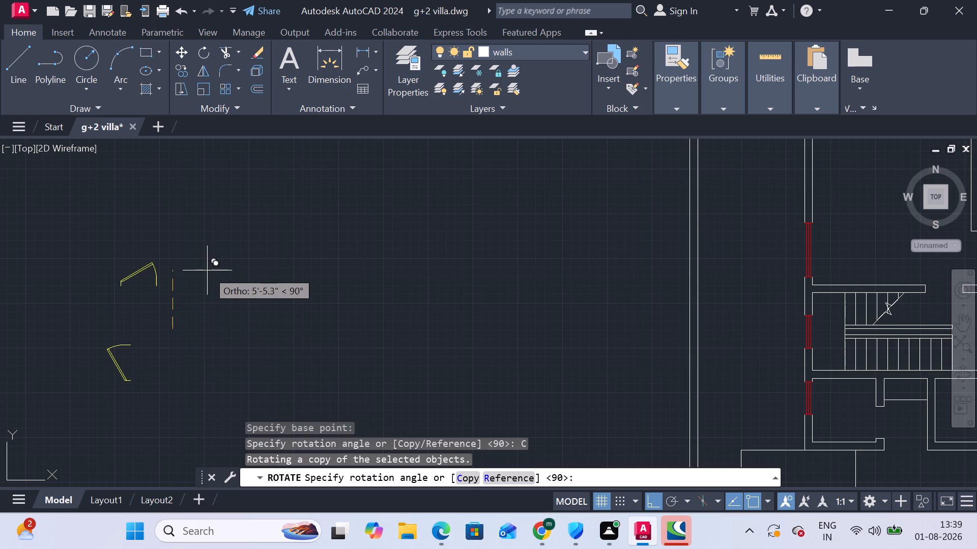
pyautogui.click(207, 270)
# Move the original door block straight down, closer to its rotated copy.
pyautogui.click(148, 269)
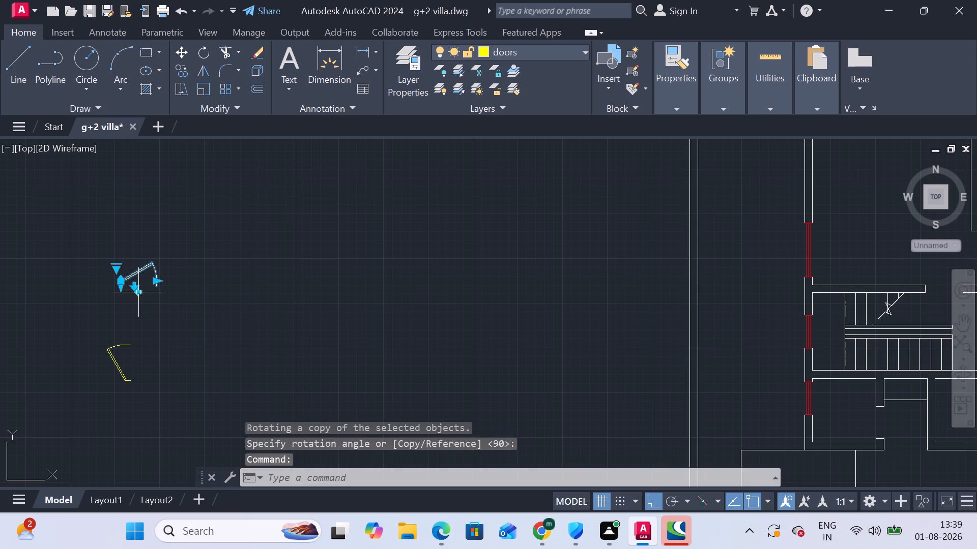
pyautogui.click(121, 281)
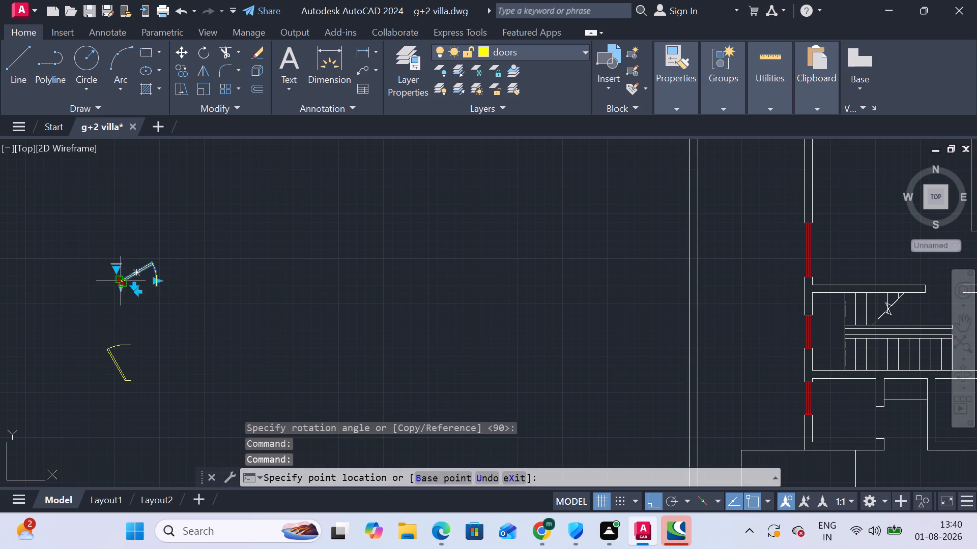
pyautogui.click(142, 324)
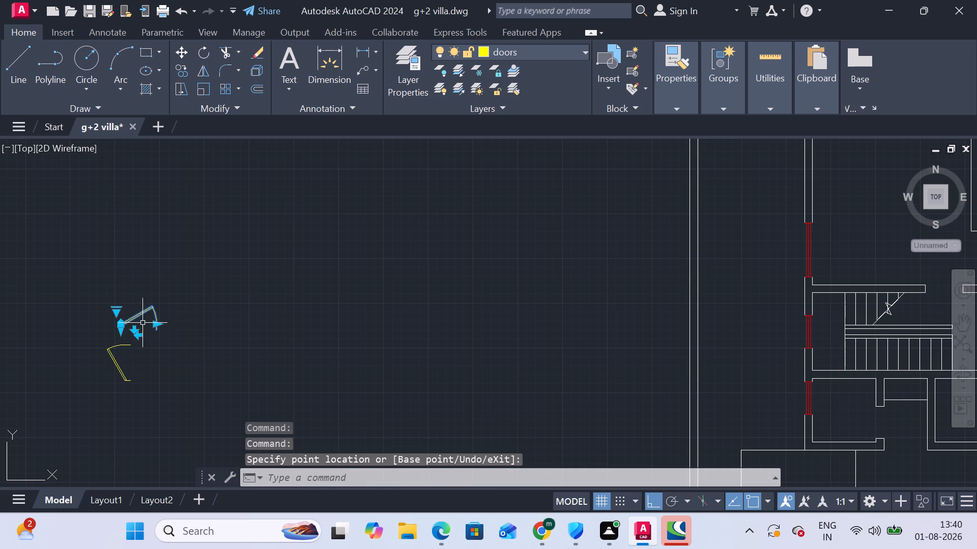
# Set both the original door block and its rotated copy to Open 90º.
pyautogui.click(117, 314)
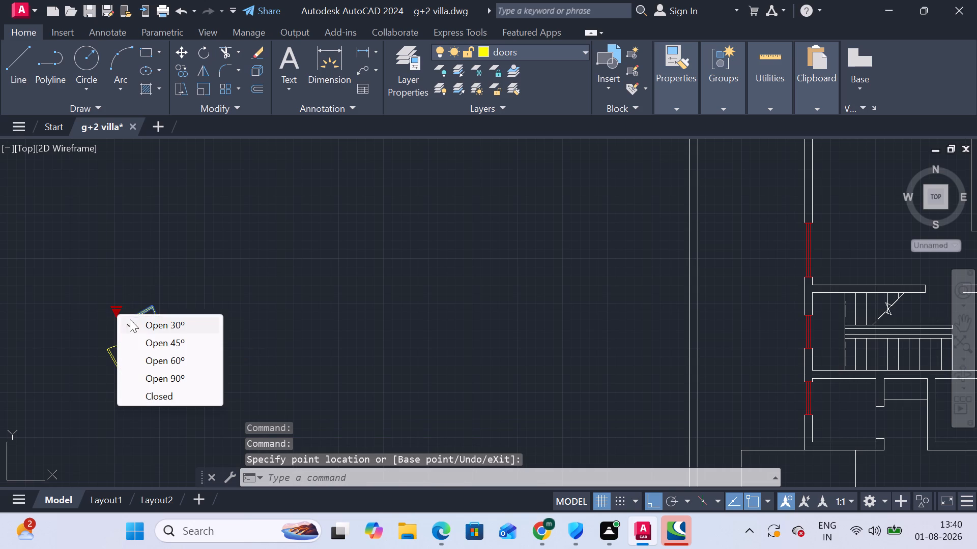
pyautogui.click(159, 374)
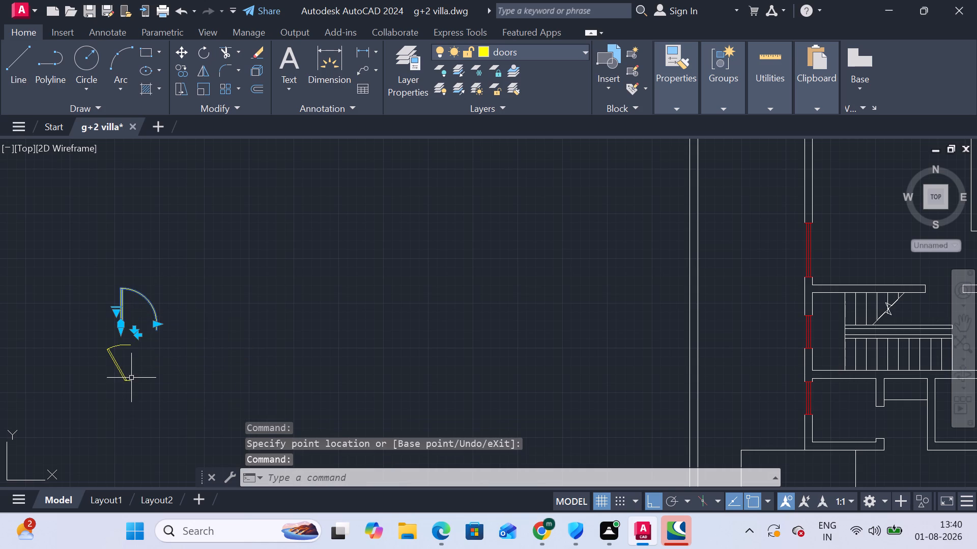
pyautogui.click(120, 370)
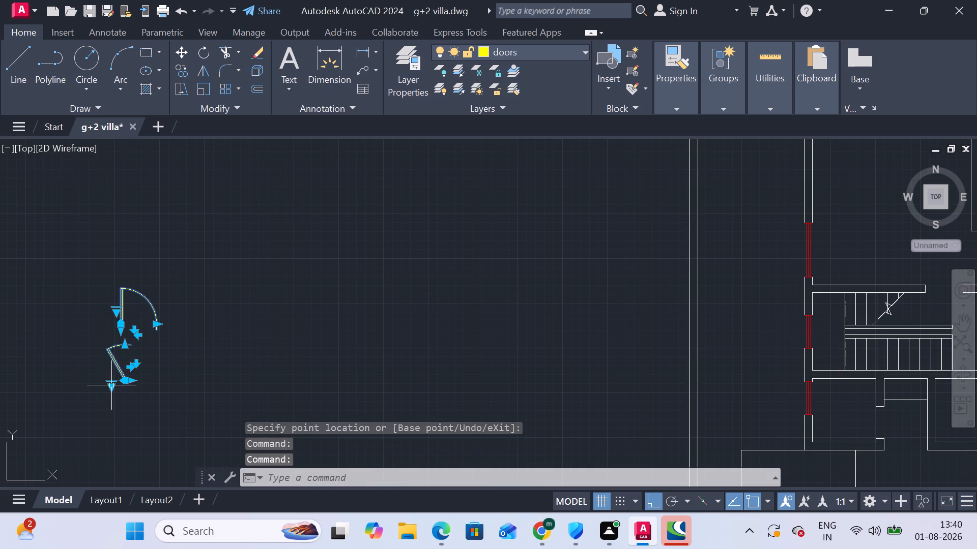
pyautogui.click(112, 388)
pyautogui.click(150, 449)
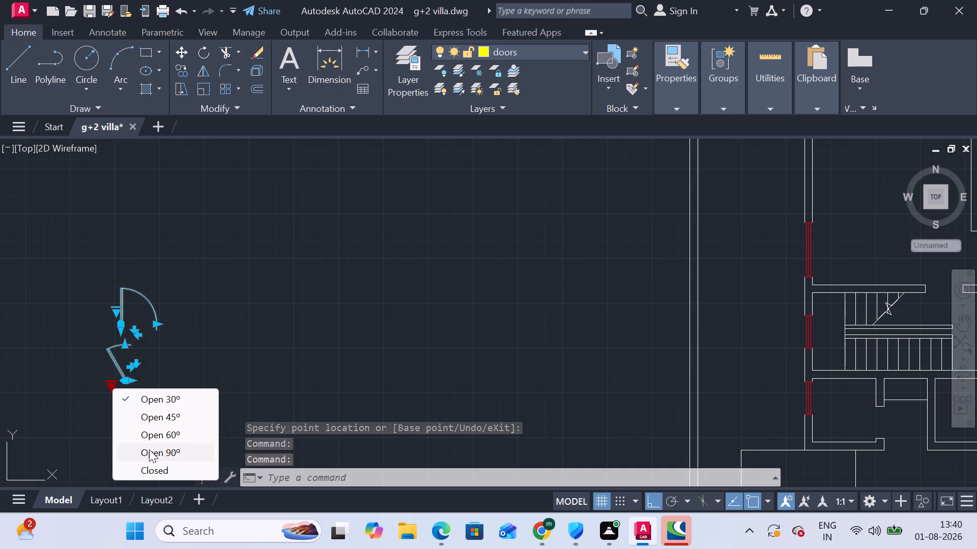
pyautogui.moveTo(166, 390); pyautogui.dragTo(178, 340, button='middle')
pyautogui.click(179, 338)
pyautogui.moveTo(219, 332); pyautogui.dragTo(228, 326)
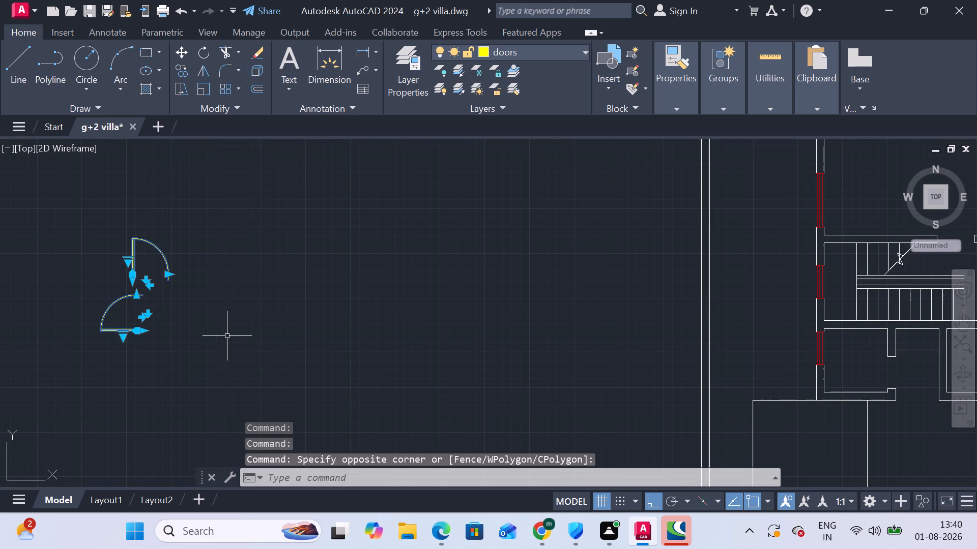
pyautogui.press('Escape')
# Copy the rotated door from its hinge end into the two adjacent door openings of the plan's lower-left rooms.
pyautogui.scroll(-2, 197, 347)
pyautogui.scroll(2, 179, 333)
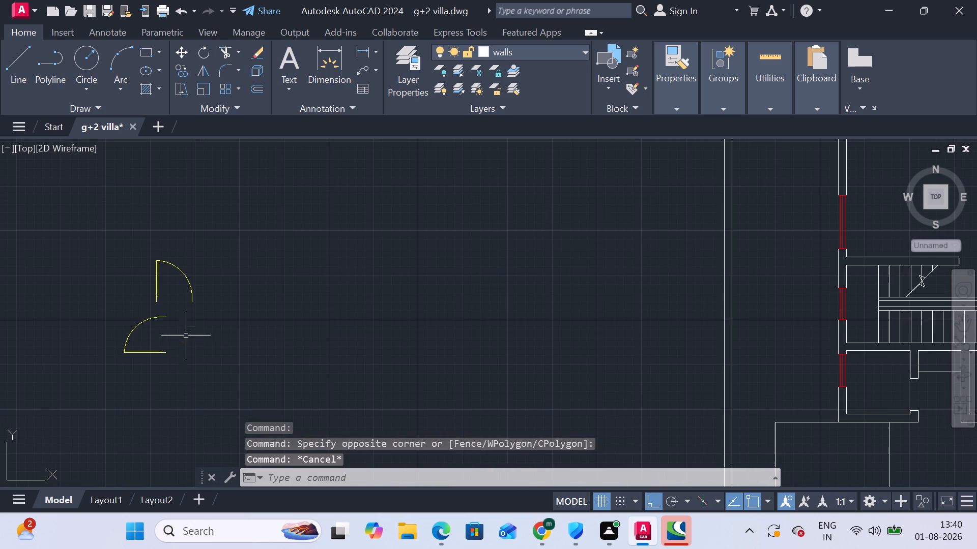
pyautogui.moveTo(174, 351); pyautogui.dragTo(168, 351)
pyautogui.click(82, 320)
pyautogui.click(177, 67)
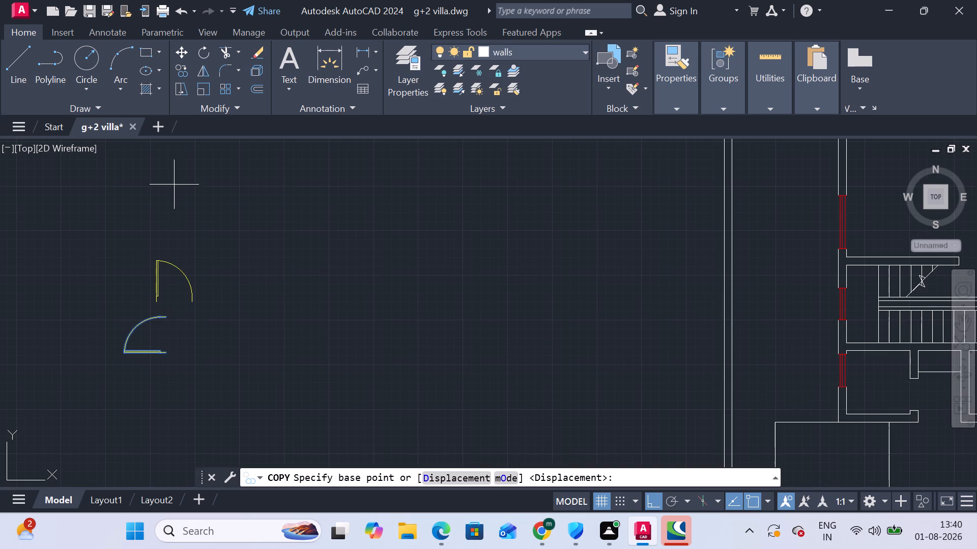
pyautogui.scroll(3, 161, 376)
pyautogui.click(174, 285)
pyautogui.scroll(-4, 421, 328)
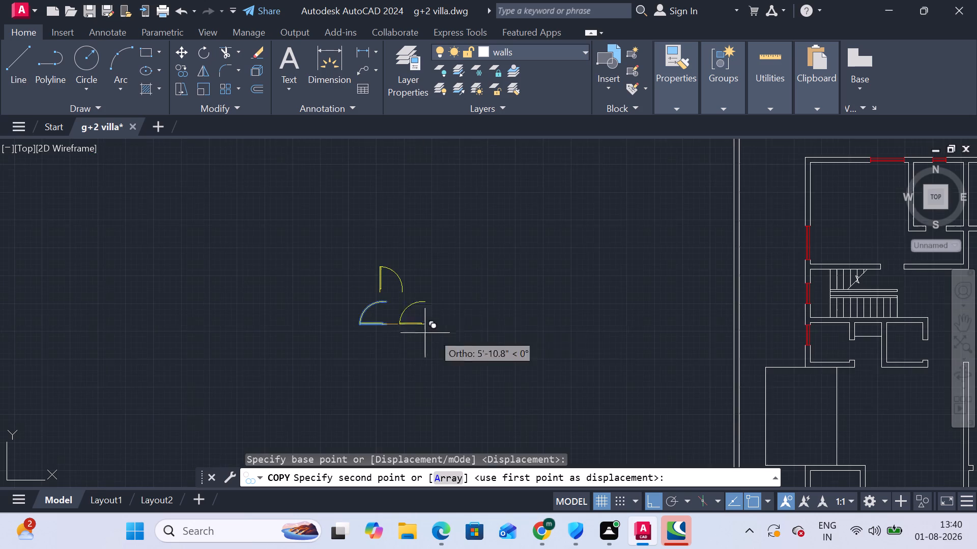
pyautogui.scroll(-3, 507, 334)
pyautogui.moveTo(520, 341); pyautogui.dragTo(229, 251, button='middle')
pyautogui.scroll(4, 327, 322)
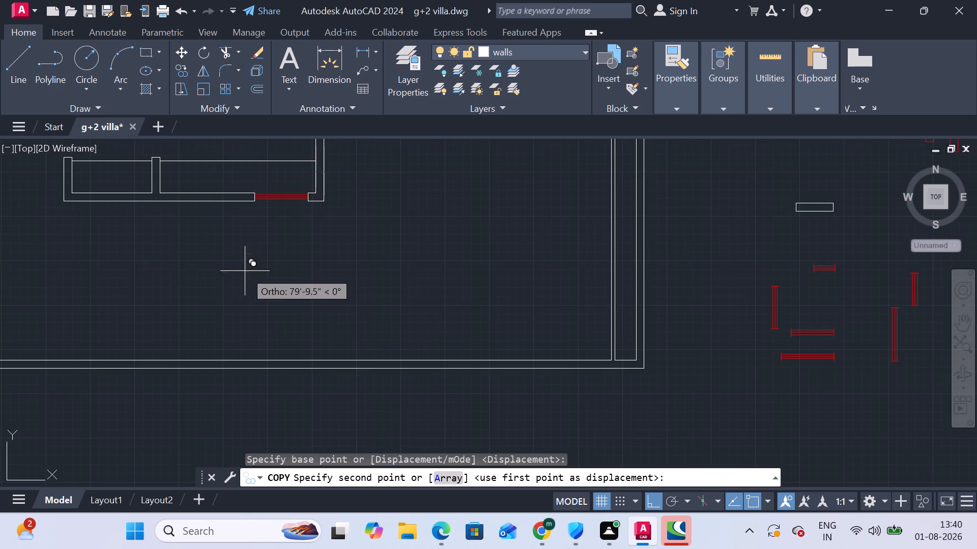
pyautogui.moveTo(257, 277); pyautogui.dragTo(440, 490, button='middle')
pyautogui.scroll(2, 348, 368)
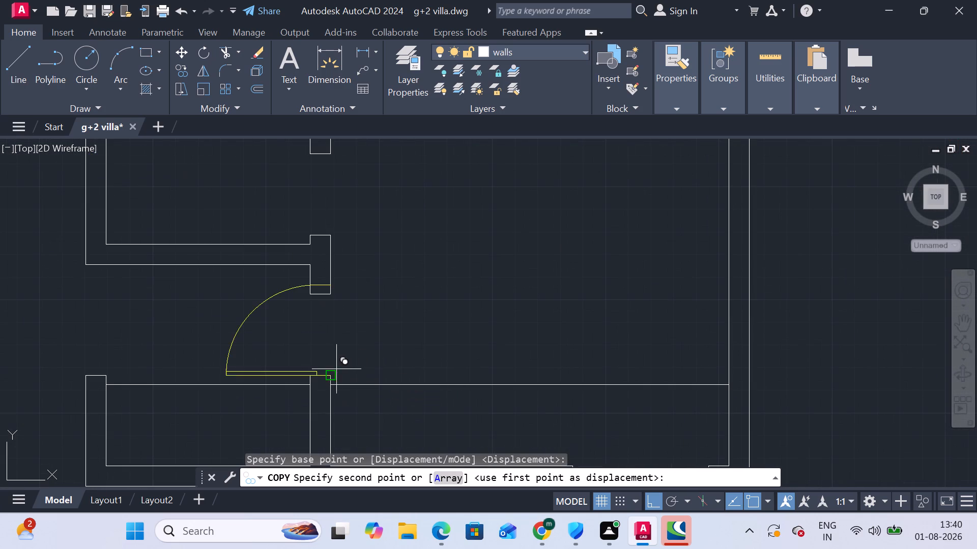
pyautogui.click(331, 371)
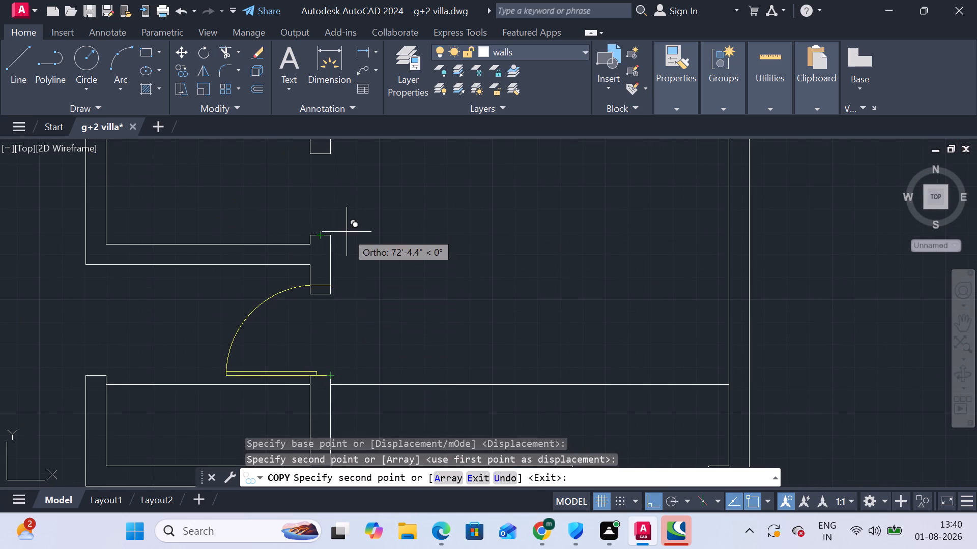
pyautogui.click(334, 232)
# Copy the same rotated door into the opening of the small windowed room below the staircase and the upper-right room's side-wall opening.
pyautogui.scroll(-3, 370, 213)
pyautogui.moveTo(366, 231); pyautogui.dragTo(406, 399, button='middle')
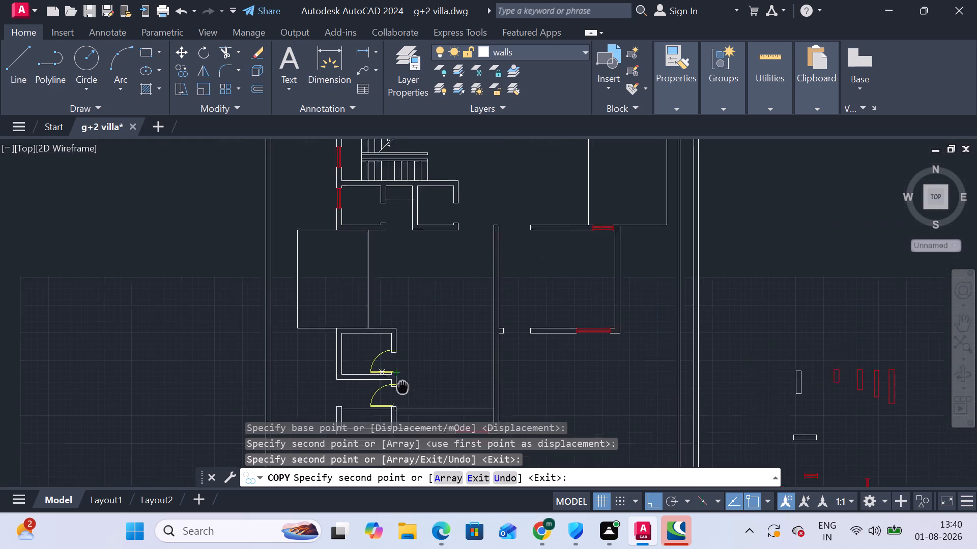
pyautogui.moveTo(406, 399); pyautogui.dragTo(409, 418, button='middle')
pyautogui.scroll(2, 396, 256)
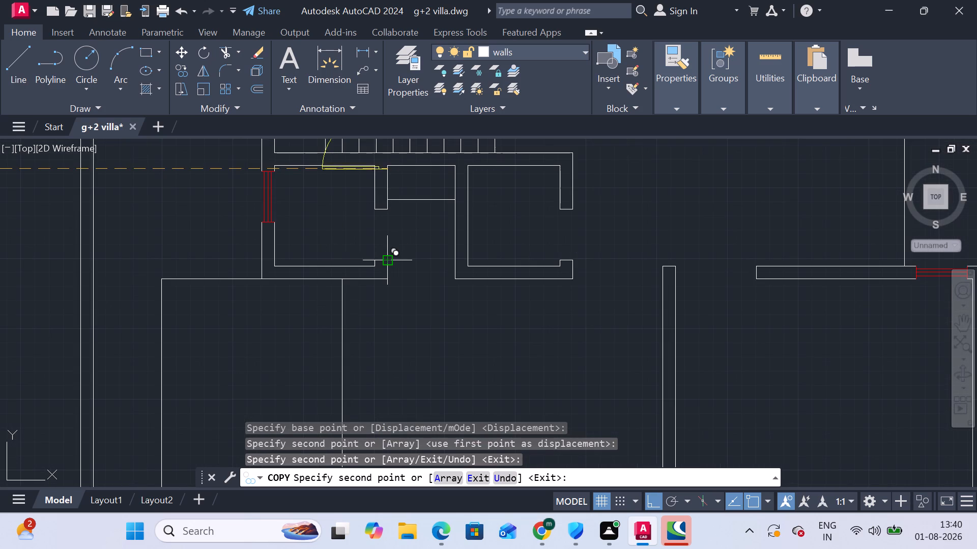
pyautogui.click(388, 261)
pyautogui.scroll(-2, 410, 249)
pyautogui.moveTo(409, 256); pyautogui.dragTo(437, 399, button='middle')
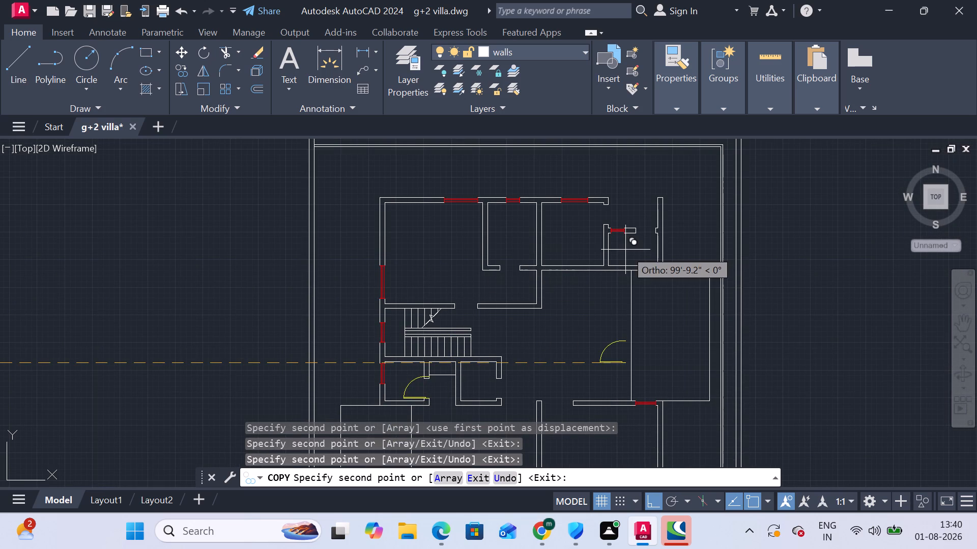
pyautogui.moveTo(592, 259); pyautogui.dragTo(430, 276, button='middle')
pyautogui.scroll(3, 433, 243)
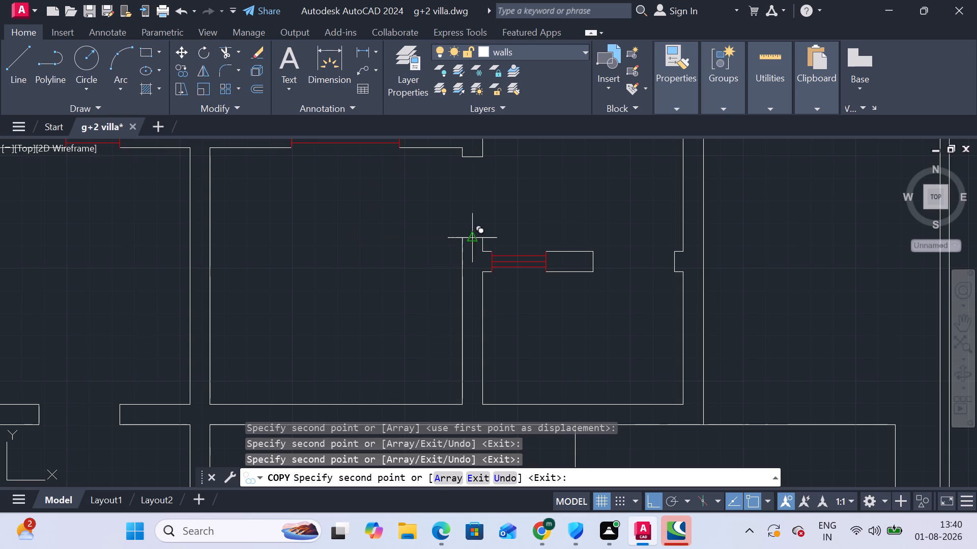
pyautogui.click(480, 233)
pyautogui.scroll(-2, 520, 263)
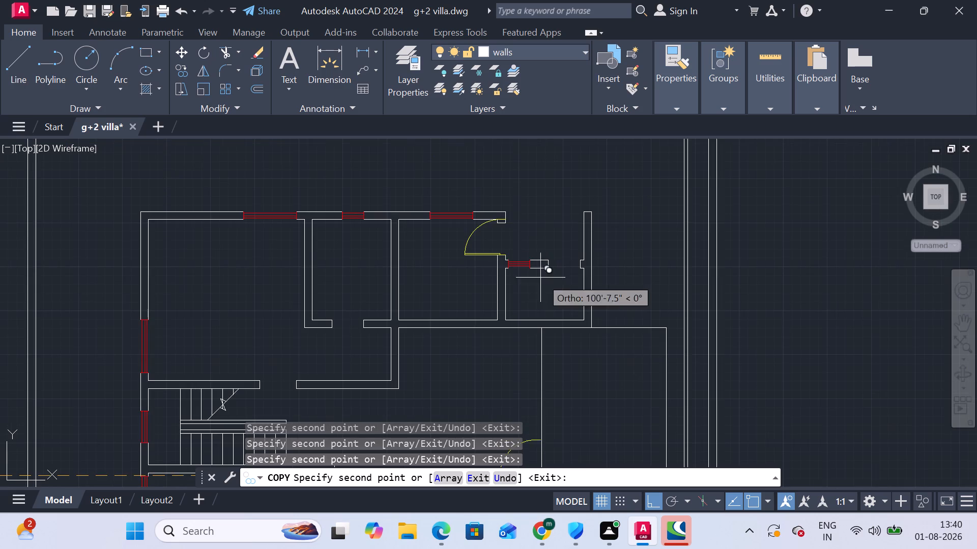
pyautogui.scroll(-2, 568, 311)
pyautogui.moveTo(564, 312); pyautogui.dragTo(569, 192, button='middle')
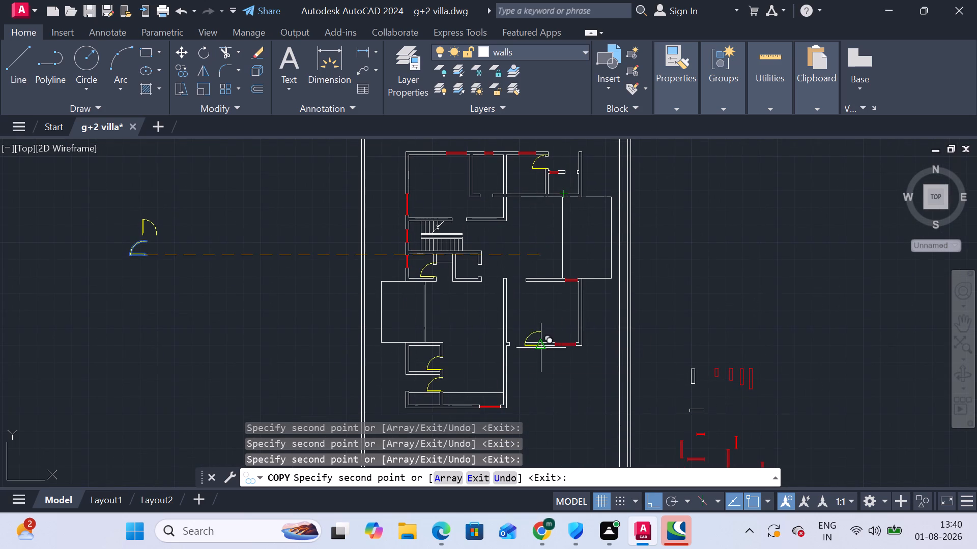
pyautogui.press('Escape')
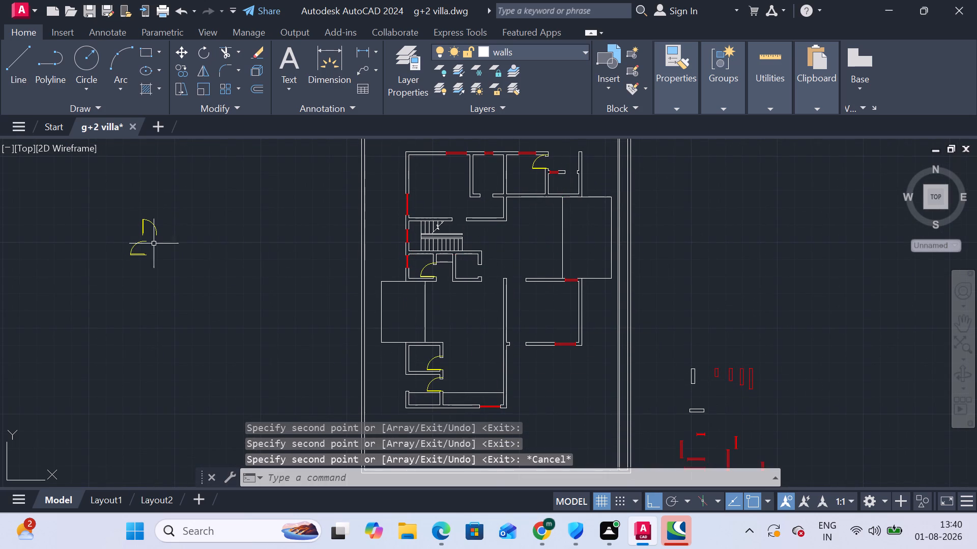
# Copy the original upright door from its hinge end into the opening in the wall just above the staircase.
pyautogui.scroll(3, 136, 257)
pyautogui.scroll(-1, 183, 226)
pyautogui.moveTo(192, 287); pyautogui.dragTo(207, 339, button='middle')
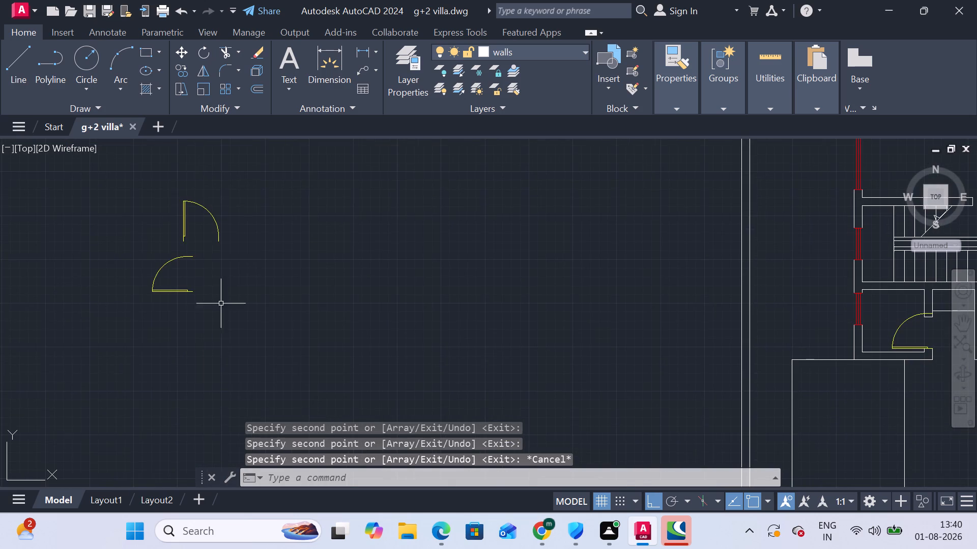
pyautogui.moveTo(231, 246); pyautogui.dragTo(226, 233)
pyautogui.click(163, 179)
pyautogui.click(176, 68)
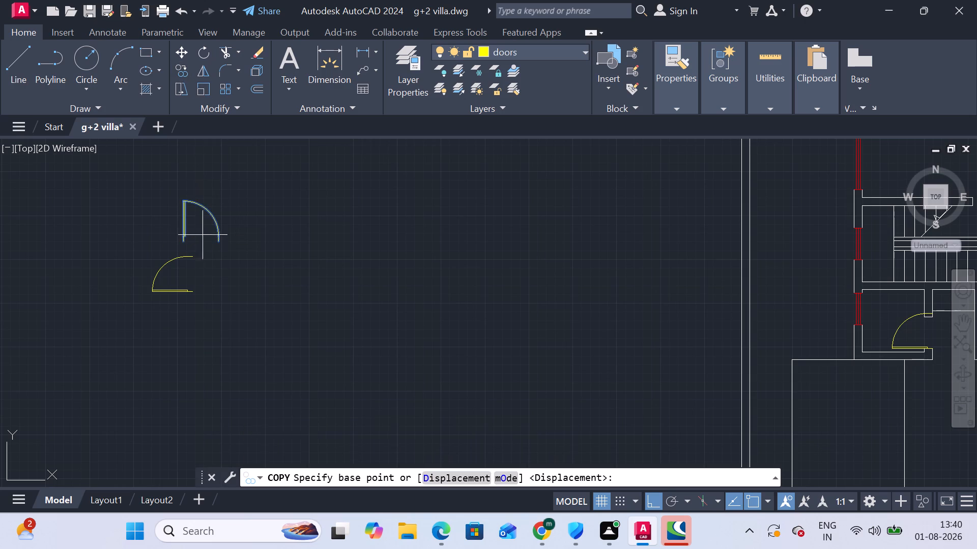
pyautogui.scroll(4, 186, 264)
pyautogui.moveTo(168, 188); pyautogui.dragTo(218, 394, button='middle')
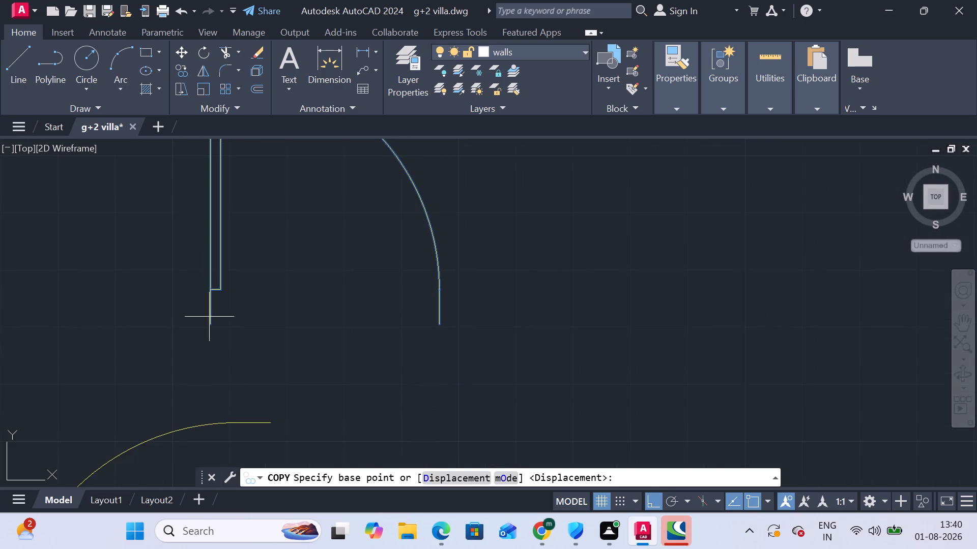
pyautogui.click(209, 323)
pyautogui.scroll(-7, 524, 381)
pyautogui.moveTo(556, 393); pyautogui.dragTo(225, 306, button='middle')
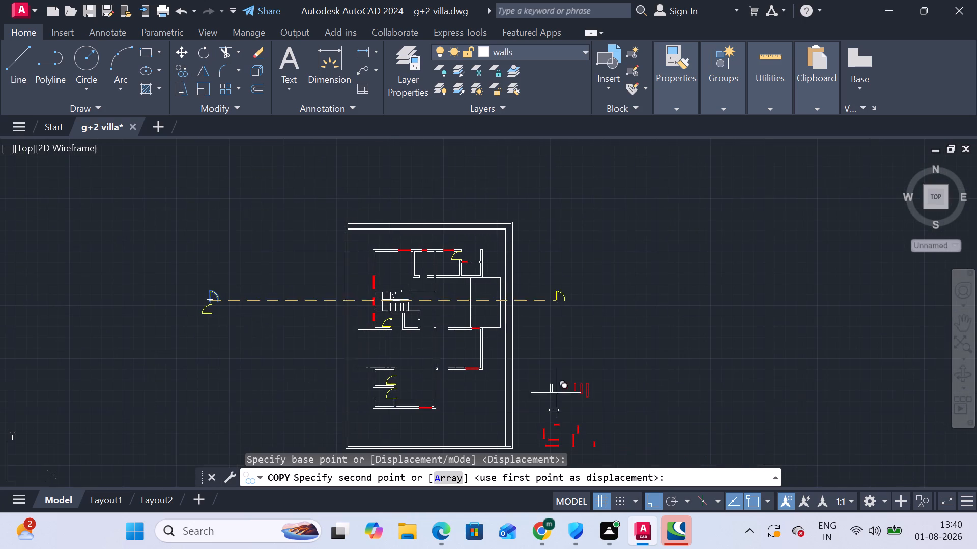
pyautogui.scroll(3, 406, 398)
pyautogui.scroll(-3, 382, 315)
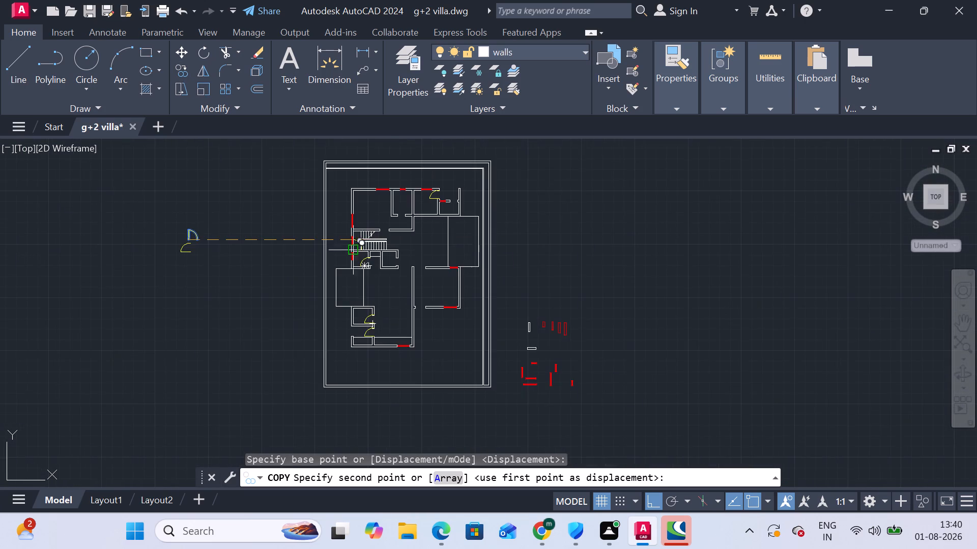
pyautogui.scroll(3, 364, 271)
pyautogui.moveTo(402, 270); pyautogui.dragTo(407, 464, button='middle')
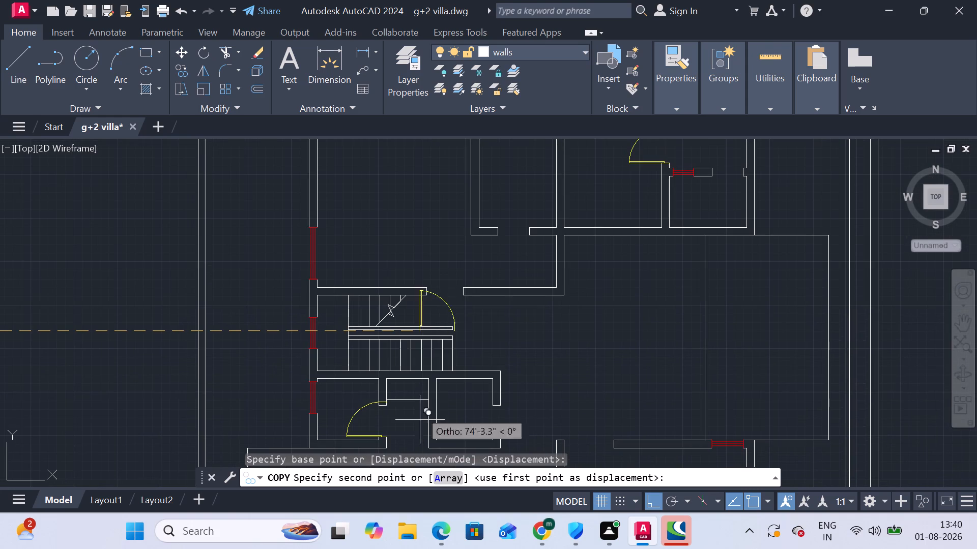
pyautogui.click(430, 296)
# Copy the same upright door into the top-middle room's bottom-wall opening and the opening beside the short window at the upper right.
pyautogui.moveTo(550, 294); pyautogui.dragTo(549, 299, button='middle')
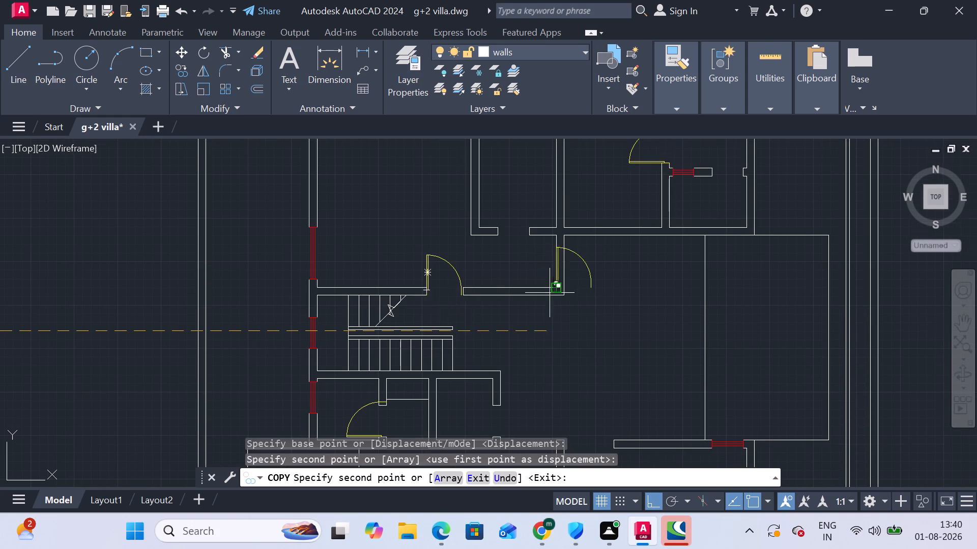
pyautogui.moveTo(549, 299); pyautogui.dragTo(466, 379, button='middle')
pyautogui.click(414, 322)
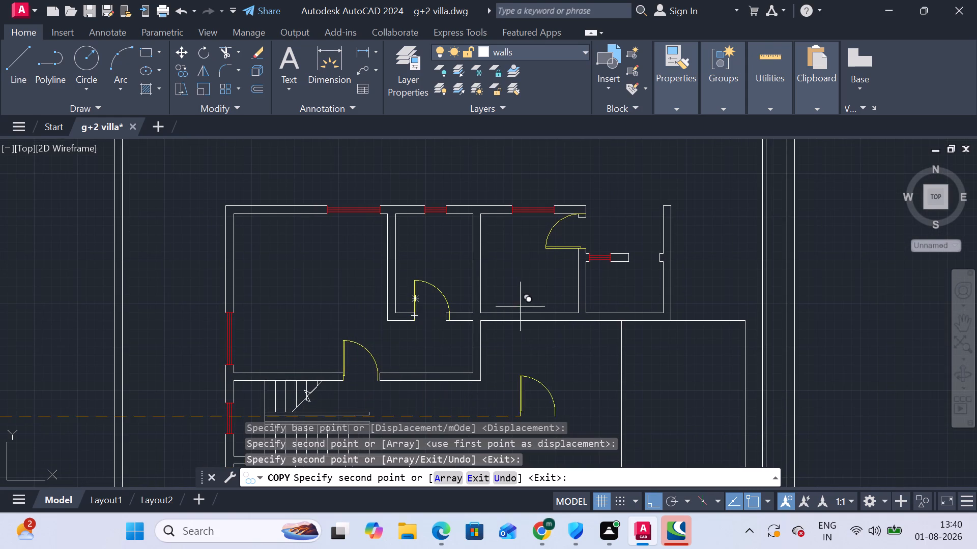
pyautogui.click(625, 264)
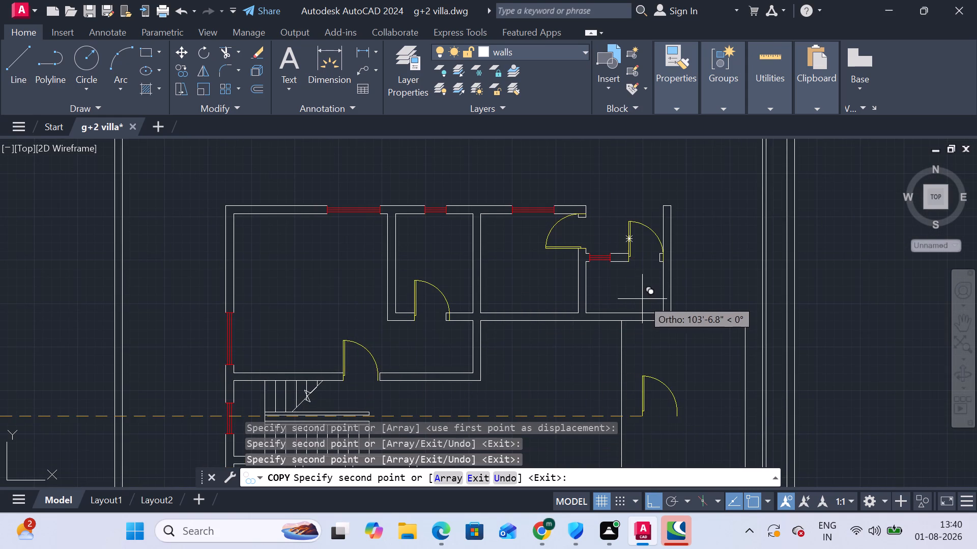
pyautogui.press('Escape')
pyautogui.scroll(-2, 636, 301)
pyautogui.moveTo(573, 391); pyautogui.dragTo(571, 388, button='middle')
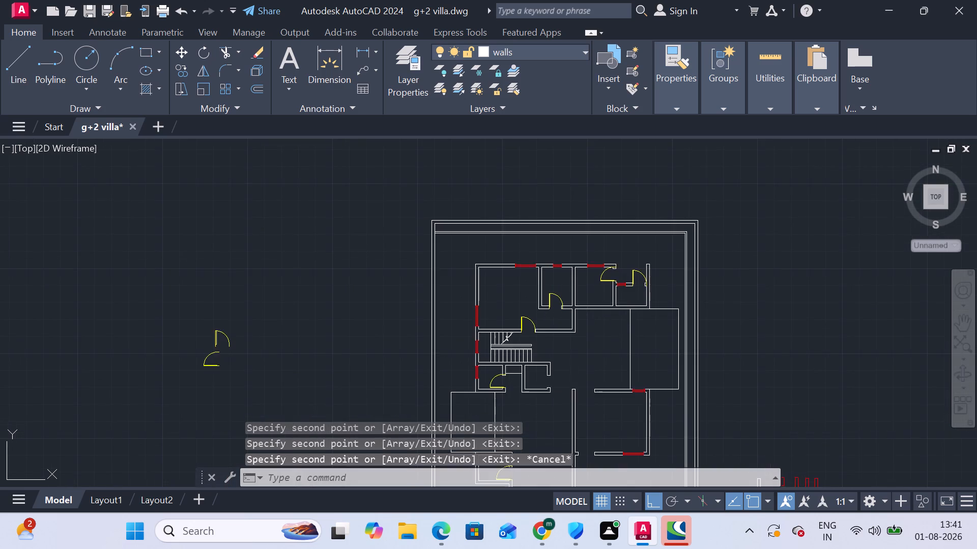
# Scale the lower of the two adjacent lower-left doors from its hinge end by reference to fit its 3'-0" opening.
pyautogui.moveTo(571, 388); pyautogui.dragTo(542, 256, button='middle')
pyautogui.scroll(3, 468, 400)
pyautogui.scroll(2, 494, 258)
pyautogui.moveTo(462, 238); pyautogui.dragTo(459, 238)
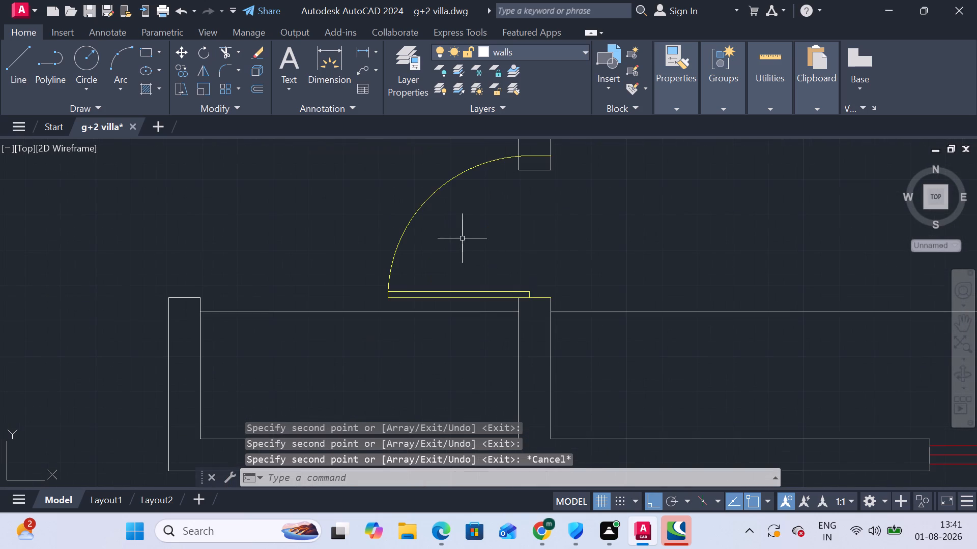
pyautogui.moveTo(459, 238); pyautogui.dragTo(444, 230)
pyautogui.click(214, 148)
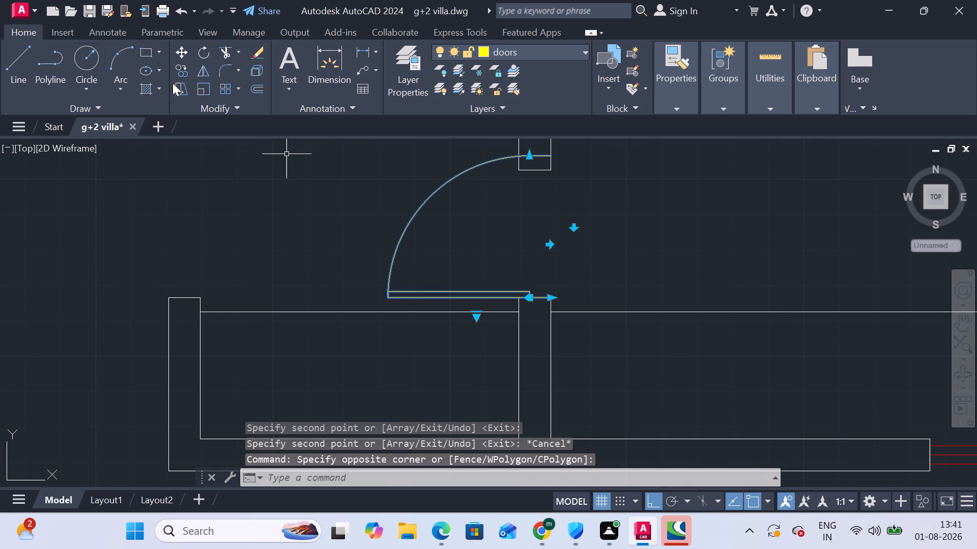
pyautogui.click(208, 85)
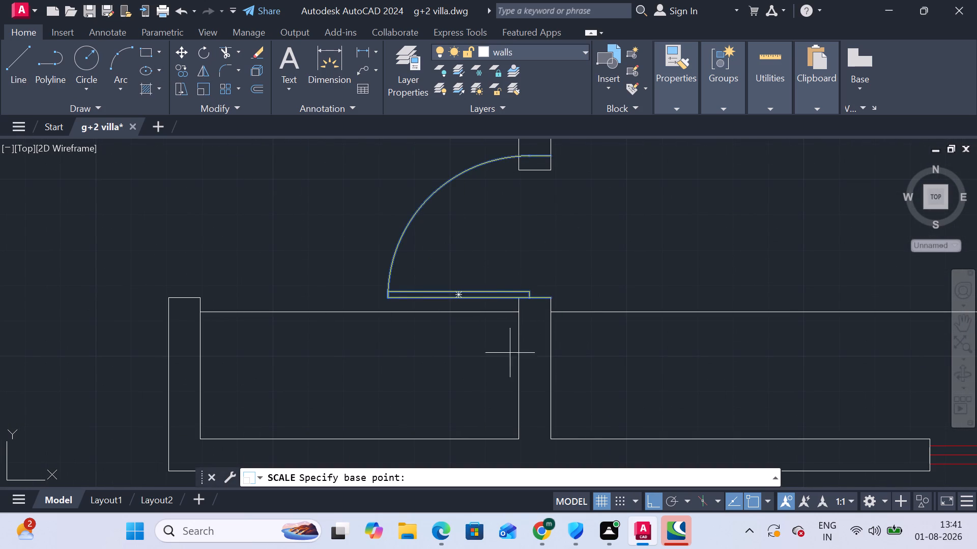
pyautogui.click(549, 300)
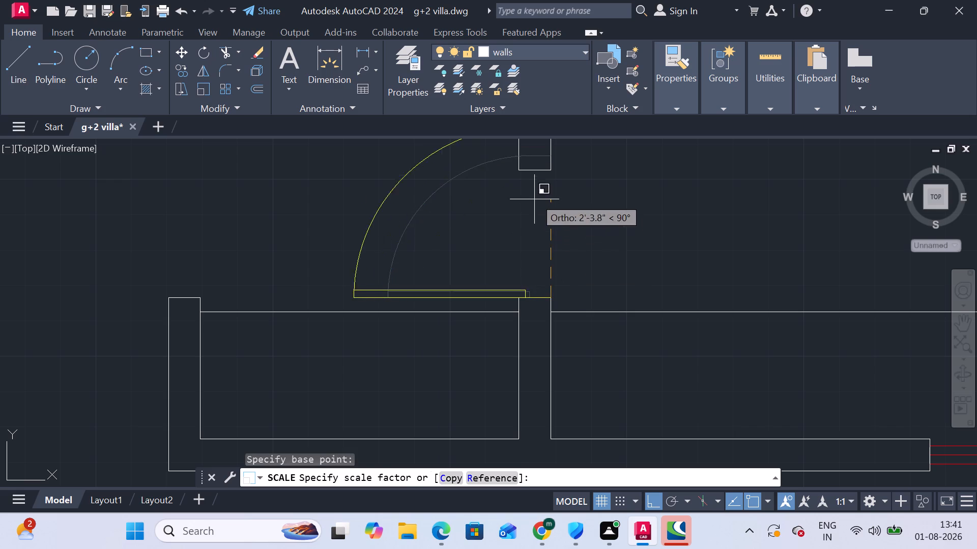
pyautogui.click(486, 477)
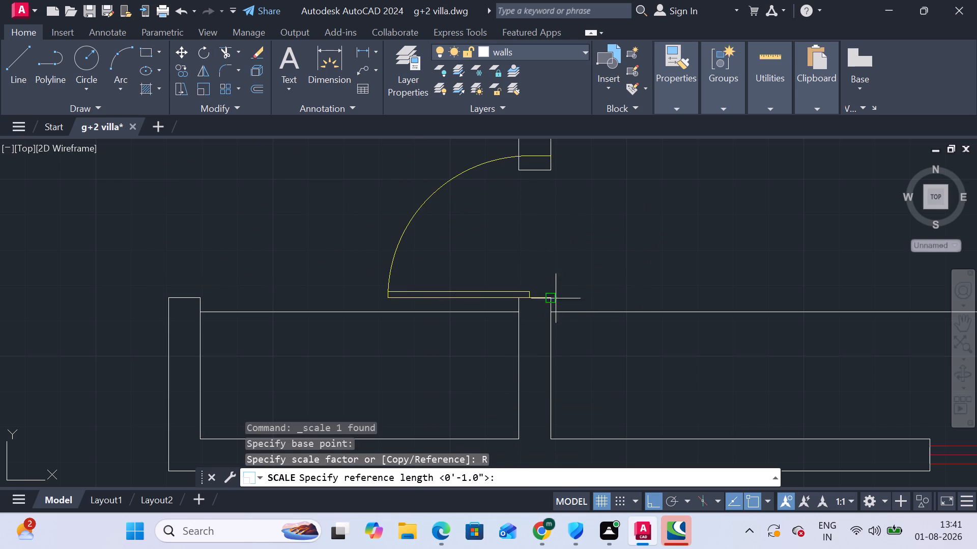
pyautogui.click(554, 298)
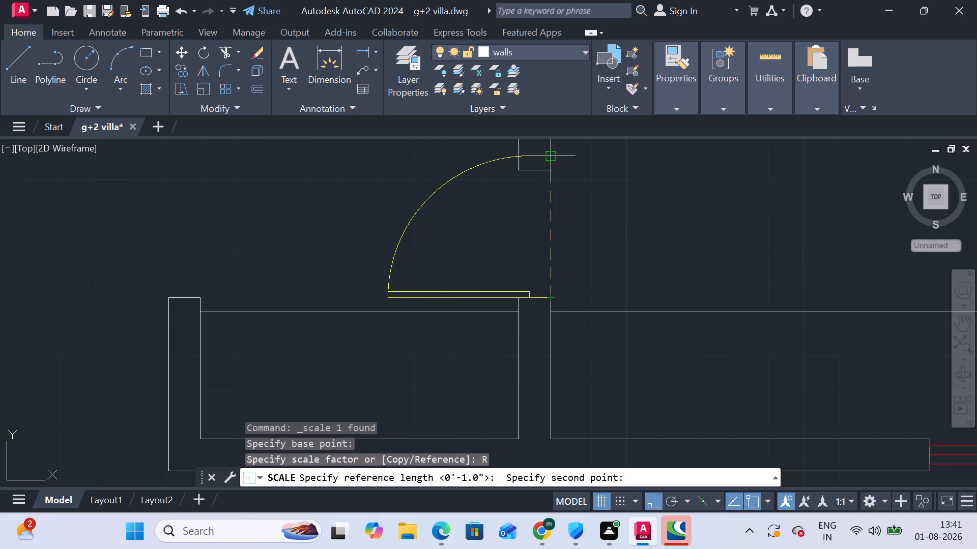
pyautogui.click(549, 155)
pyautogui.click(550, 171)
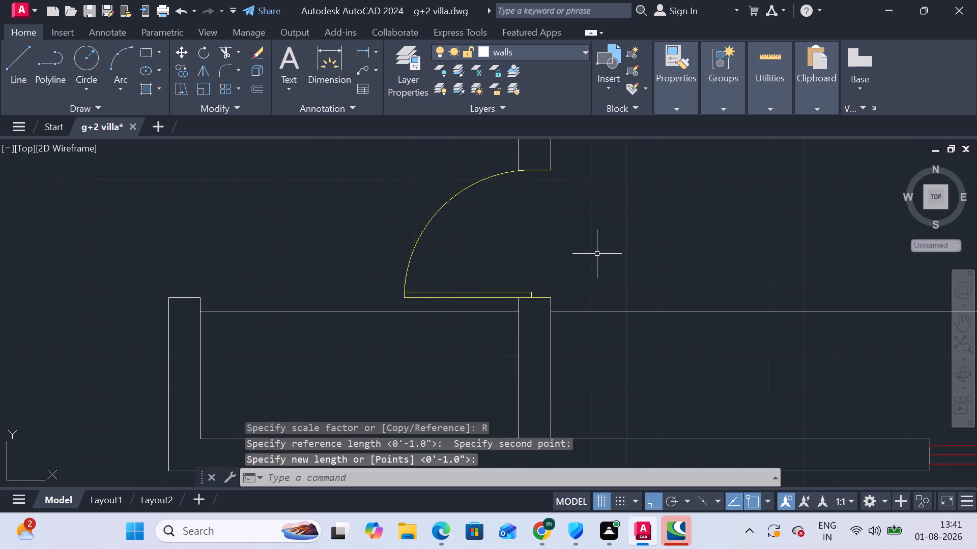
pyautogui.moveTo(605, 283); pyautogui.dragTo(607, 315, button='middle')
pyautogui.press('Escape')
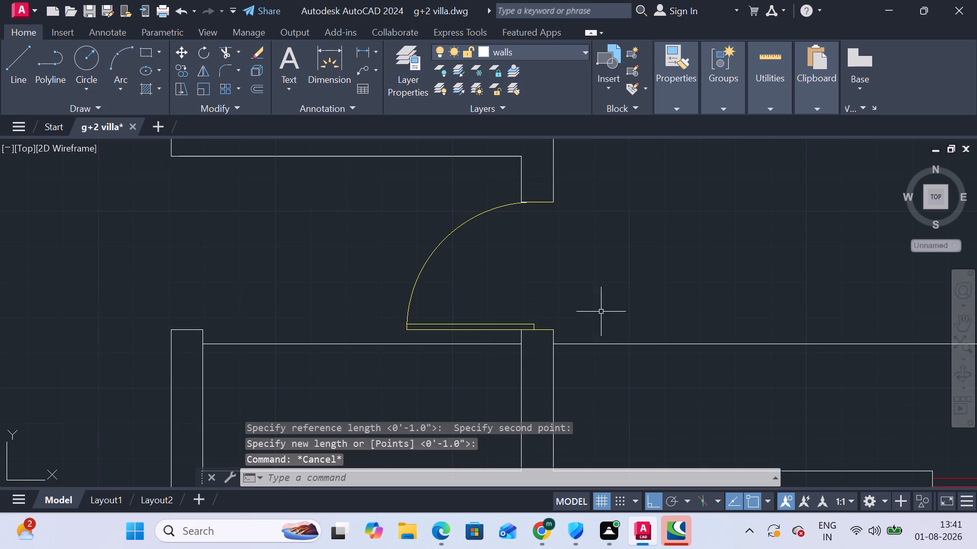
# Flip that lower door vertically so its leaf hinges on the opening's upper jamb.
pyautogui.moveTo(472, 247); pyautogui.dragTo(450, 237)
pyautogui.click(325, 206)
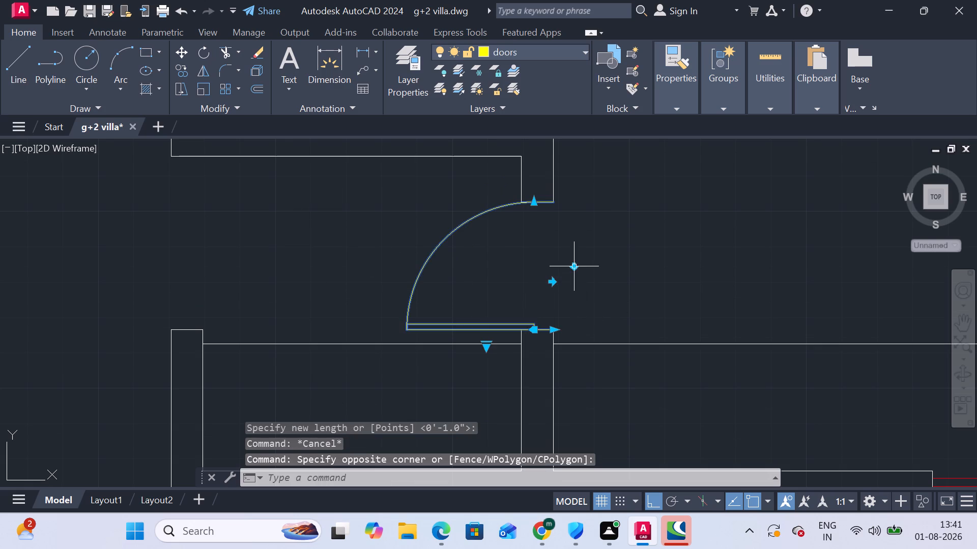
pyautogui.click(573, 268)
pyautogui.press('Escape')
# Scale the upper of the two adjacent lower-left doors from its hinge end by reference to fit its 3'-0" opening.
pyautogui.scroll(-2, 576, 265)
pyautogui.moveTo(548, 213); pyautogui.dragTo(553, 325, button='middle')
pyautogui.scroll(2, 545, 294)
pyautogui.click(516, 276)
pyautogui.moveTo(397, 207); pyautogui.dragTo(404, 212)
pyautogui.click(197, 92)
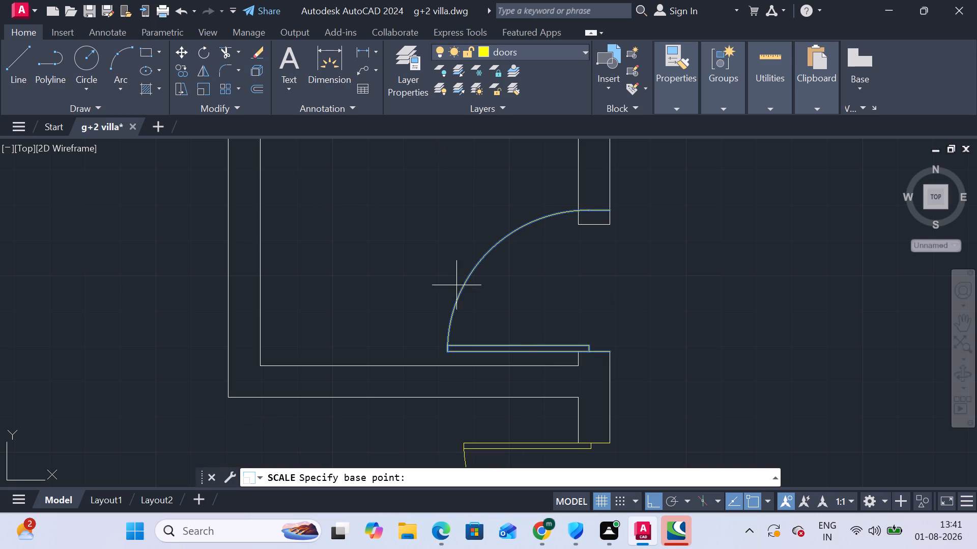
pyautogui.click(610, 352)
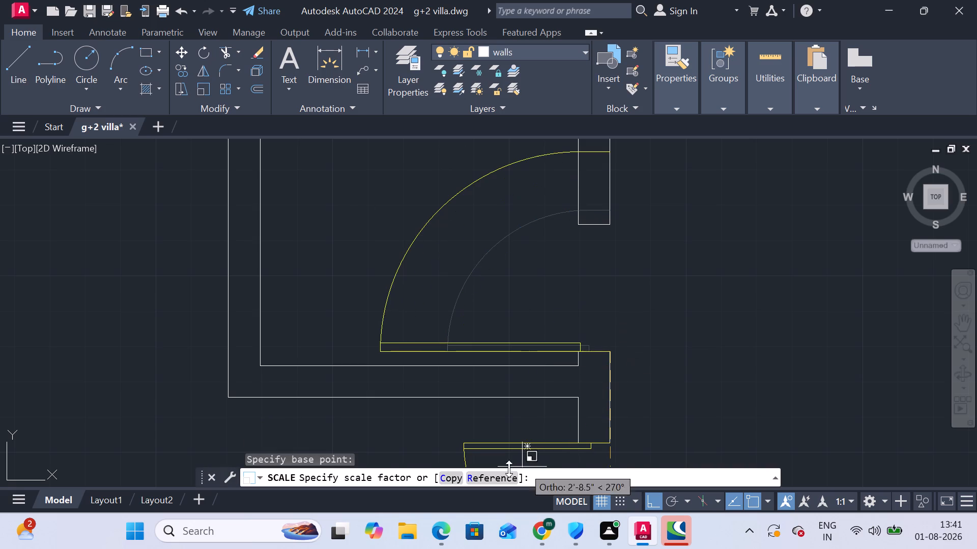
pyautogui.click(493, 478)
pyautogui.click(608, 355)
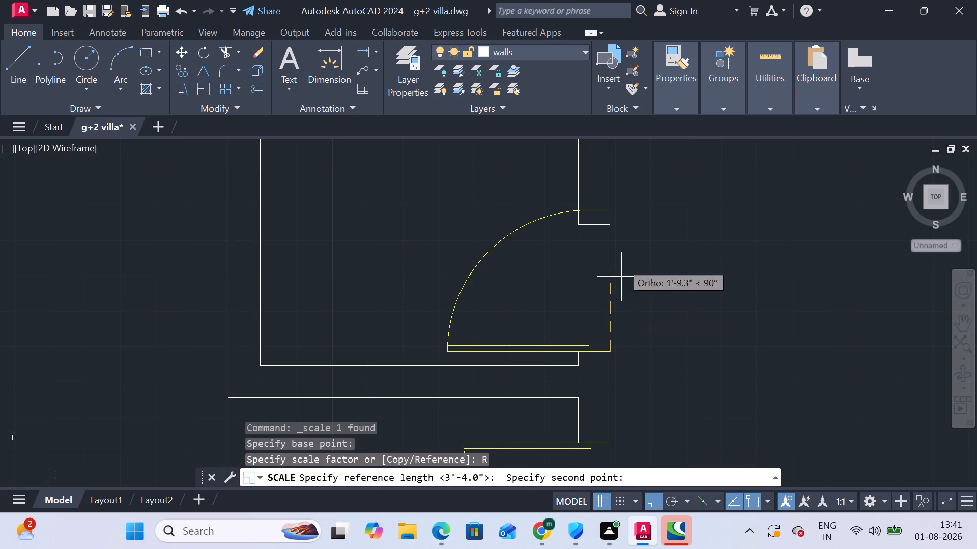
pyautogui.click(611, 210)
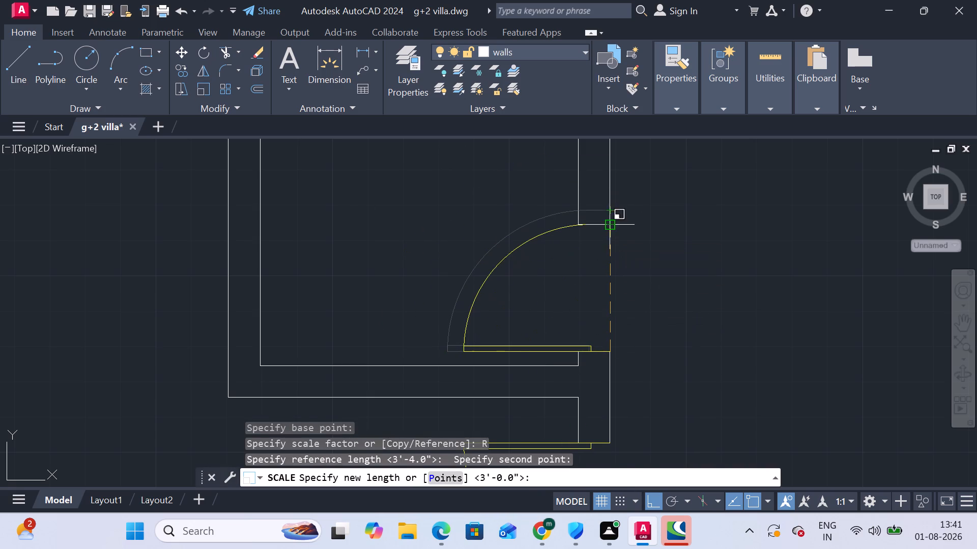
pyautogui.click(609, 222)
pyautogui.press('Escape')
# Scale the door of the small windowed room below the staircase from its hinge end by reference to fit its 3'-0" opening.
pyautogui.scroll(-2, 633, 272)
pyautogui.moveTo(638, 248); pyautogui.dragTo(613, 376, button='middle')
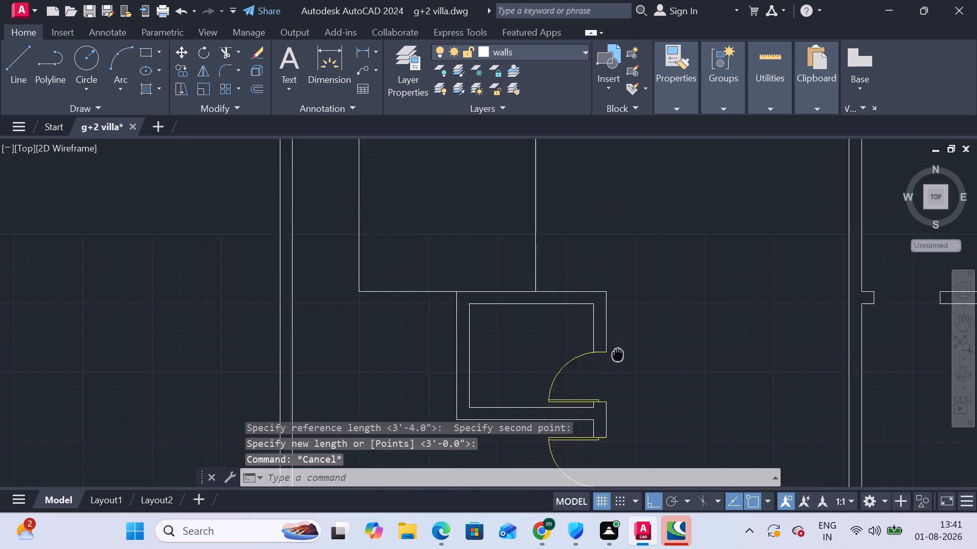
pyautogui.moveTo(613, 376); pyautogui.dragTo(613, 384, button='middle')
pyautogui.scroll(-2, 563, 233)
pyautogui.moveTo(569, 229); pyautogui.dragTo(574, 319, button='middle')
pyautogui.scroll(4, 558, 239)
pyautogui.moveTo(572, 256); pyautogui.dragTo(563, 248)
pyautogui.click(548, 238)
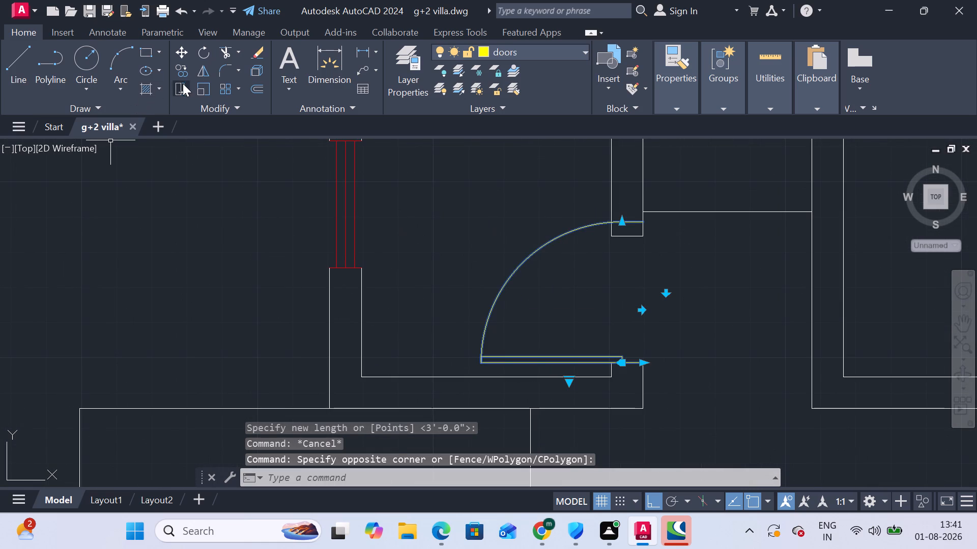
pyautogui.click(207, 85)
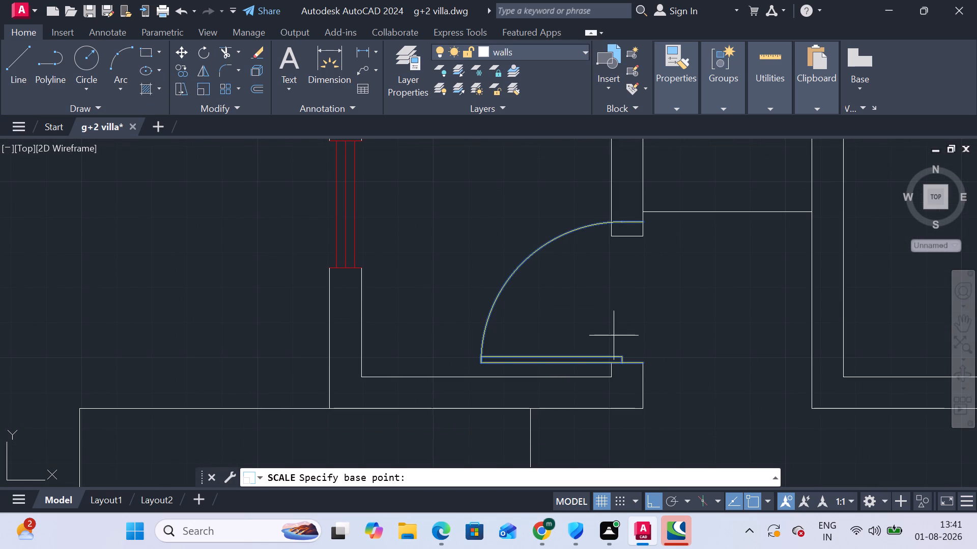
pyautogui.click(641, 364)
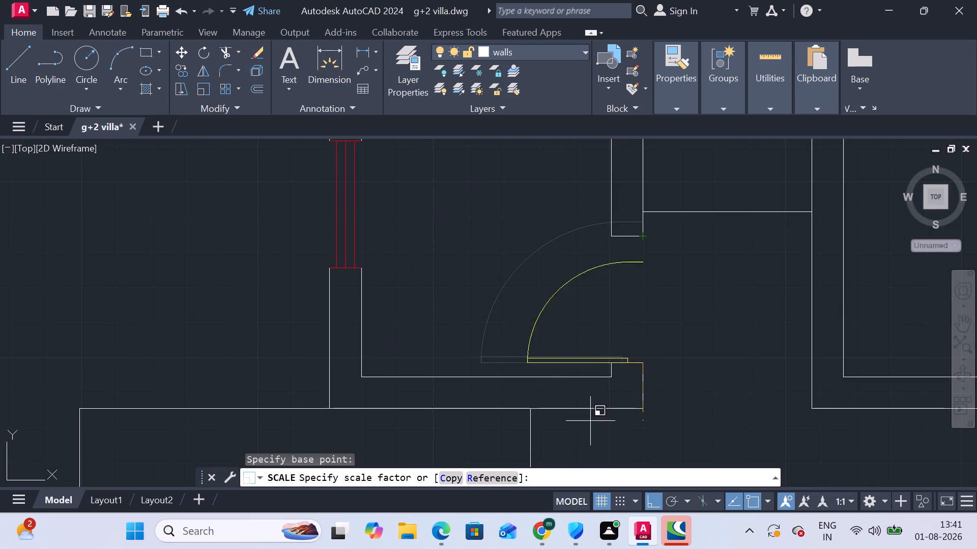
pyautogui.click(483, 482)
pyautogui.click(644, 366)
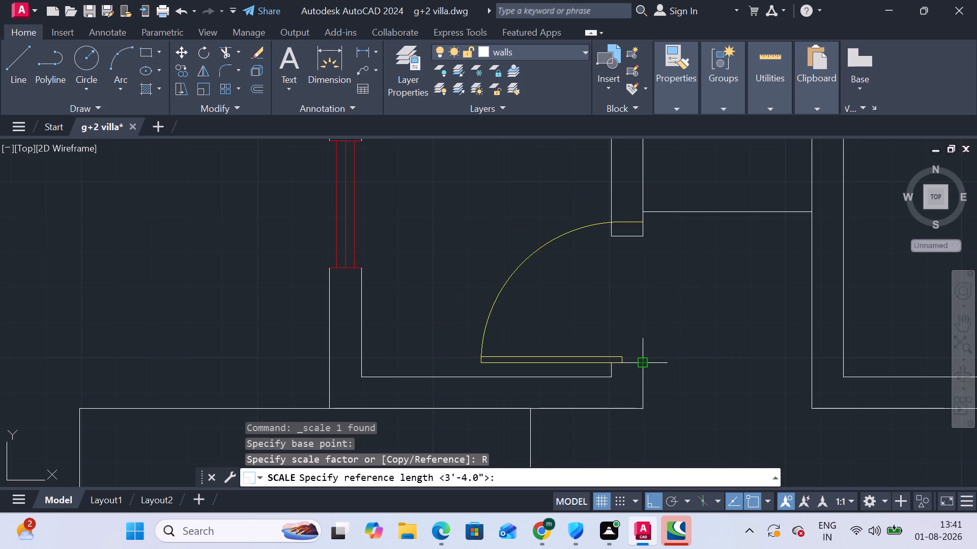
pyautogui.click(641, 222)
pyautogui.click(646, 235)
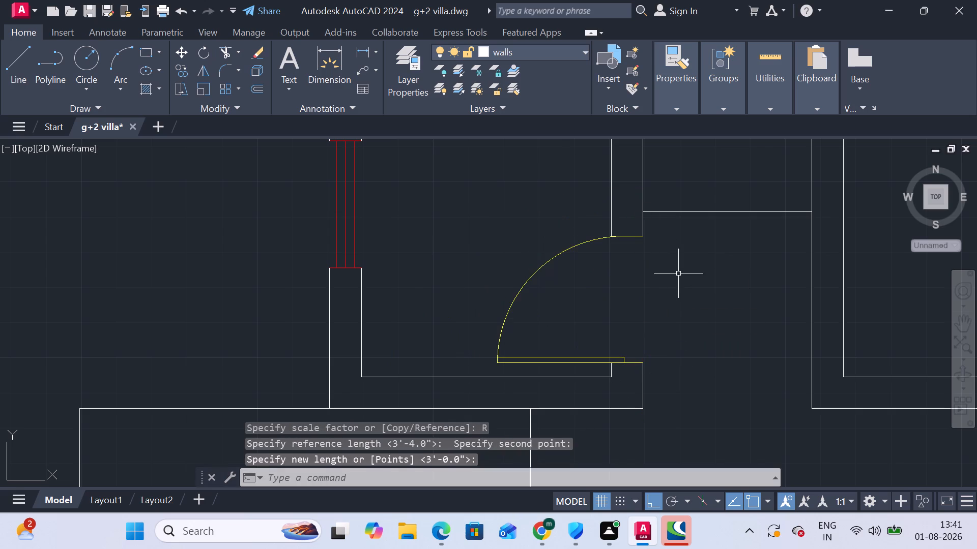
# Scale the upright door above the staircase by reference from its hinge end so it spans the full width of its opening.
pyautogui.scroll(-2, 682, 275)
pyautogui.moveTo(677, 273); pyautogui.dragTo(586, 357, button='middle')
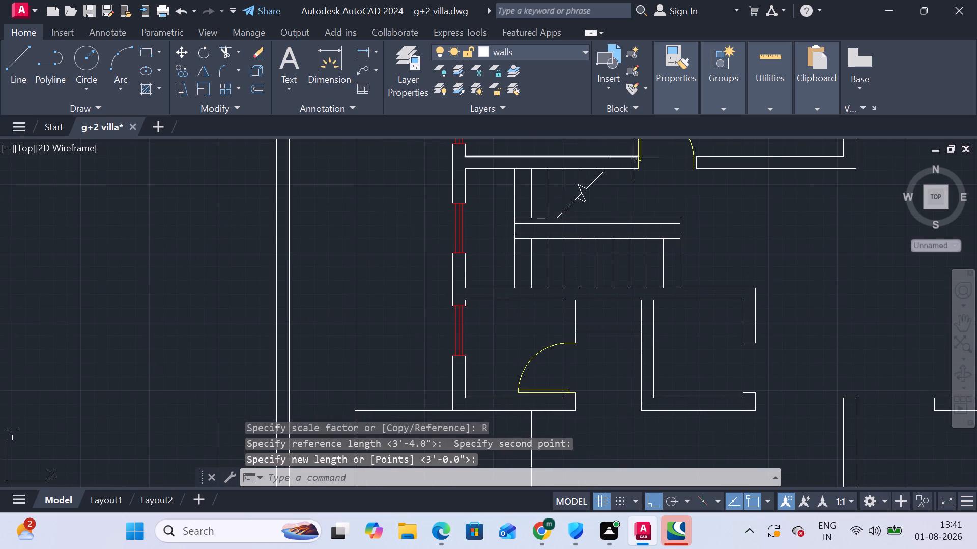
pyautogui.moveTo(635, 171); pyautogui.dragTo(422, 312, button='middle')
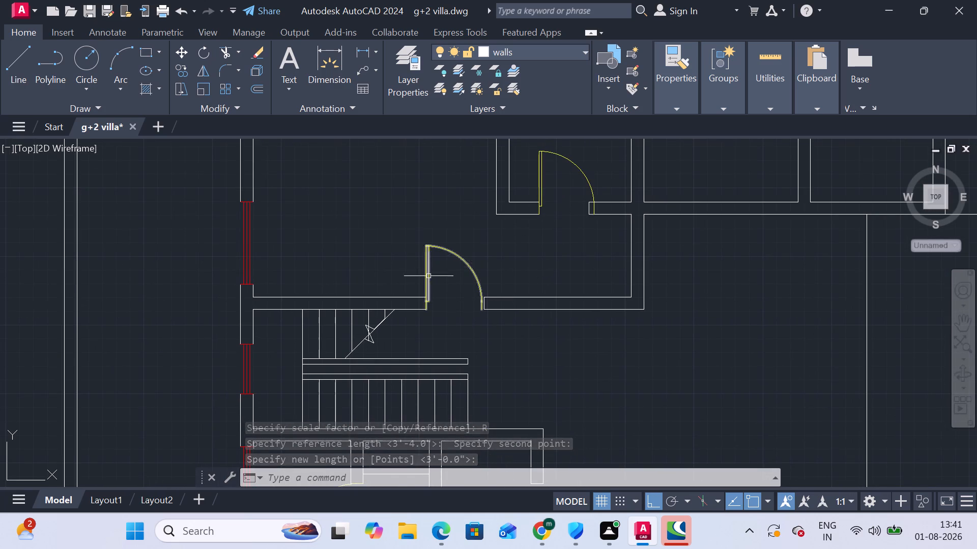
pyautogui.click(433, 273)
pyautogui.click(359, 208)
pyautogui.scroll(-2, 452, 344)
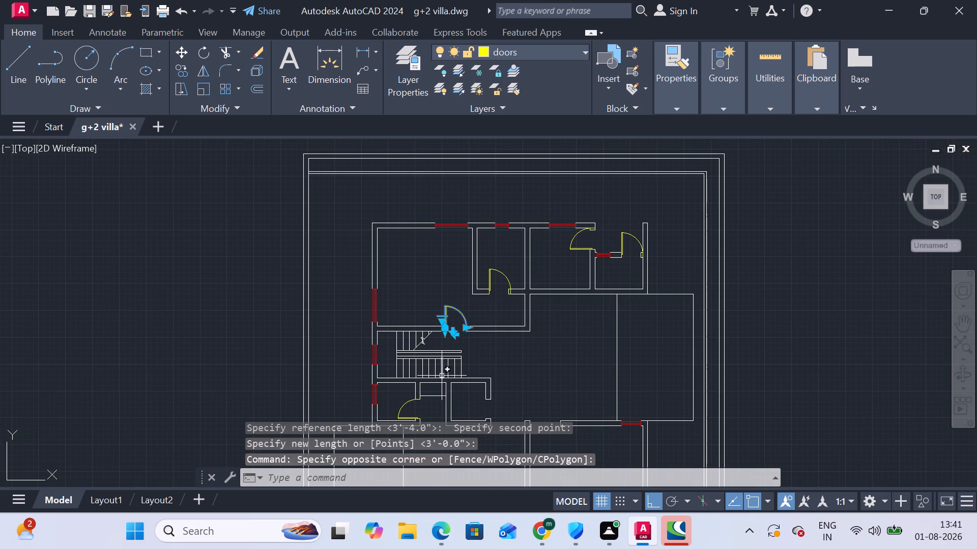
pyautogui.scroll(2, 462, 314)
pyautogui.moveTo(447, 325); pyautogui.dragTo(447, 245, button='middle')
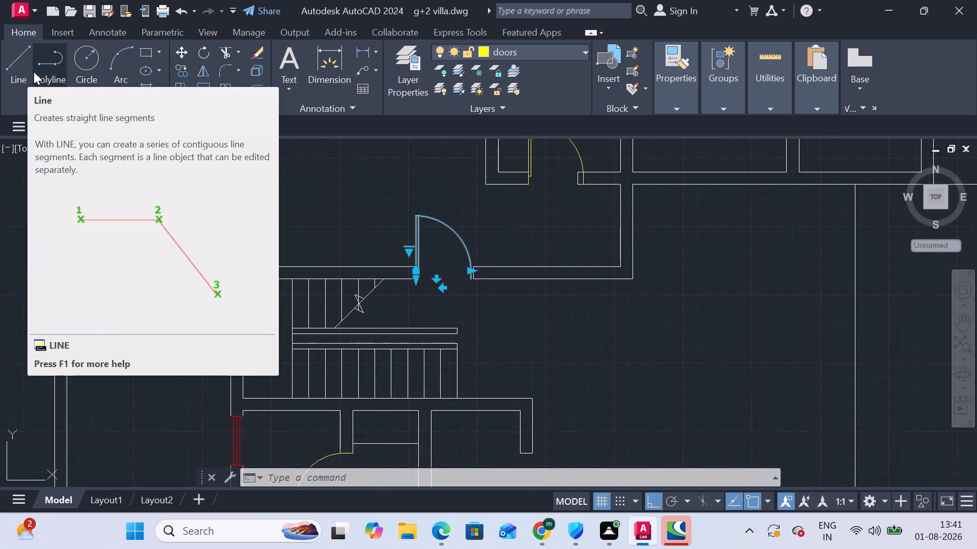
pyautogui.scroll(1, 431, 238)
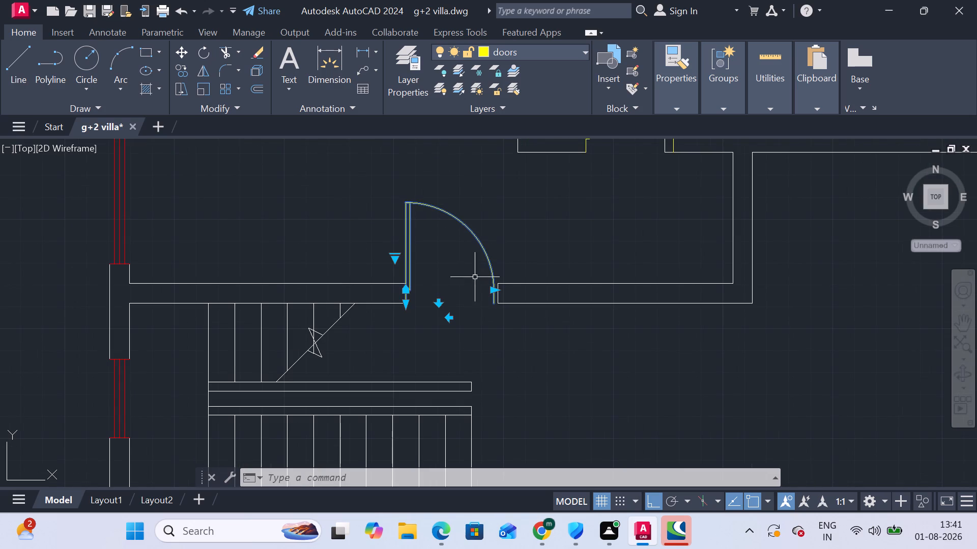
pyautogui.click(206, 86)
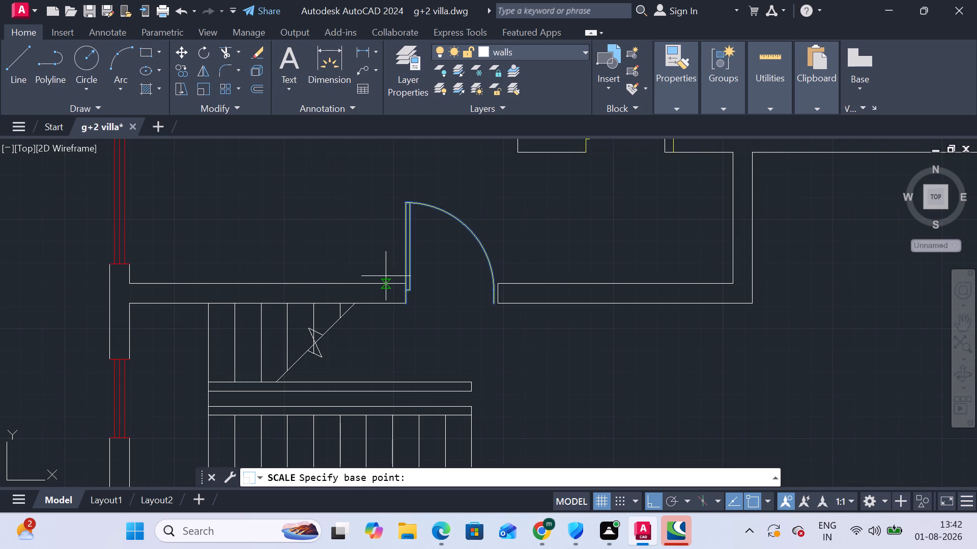
pyautogui.click(405, 304)
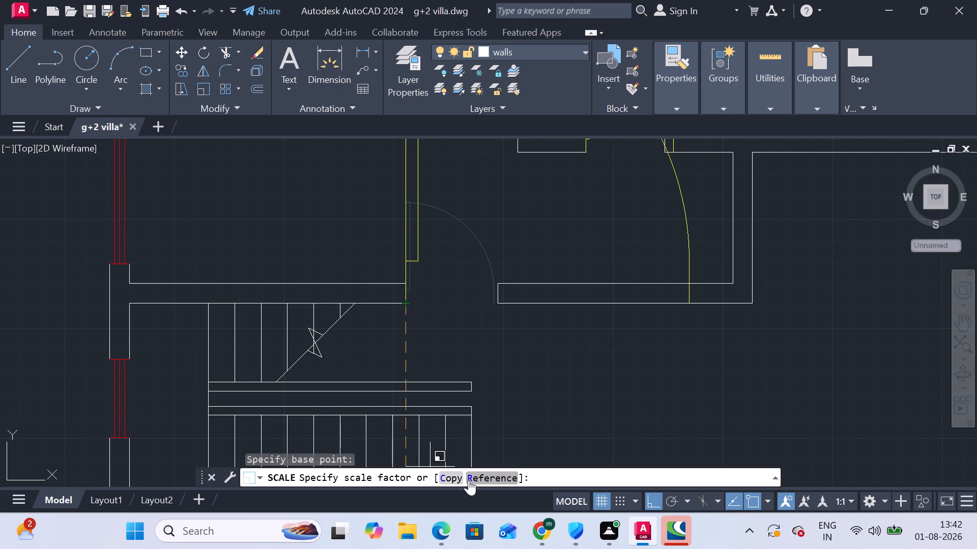
pyautogui.click(475, 481)
pyautogui.click(403, 304)
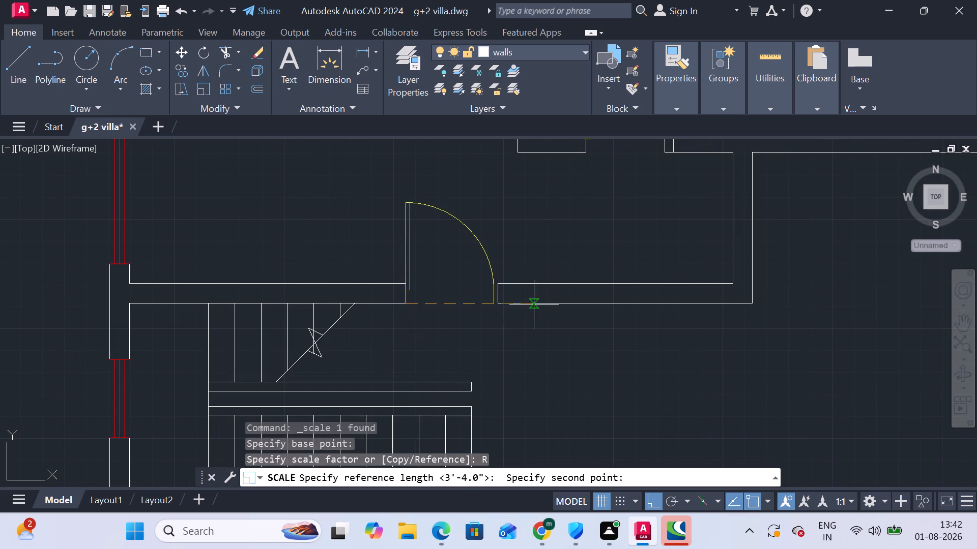
pyautogui.click(490, 304)
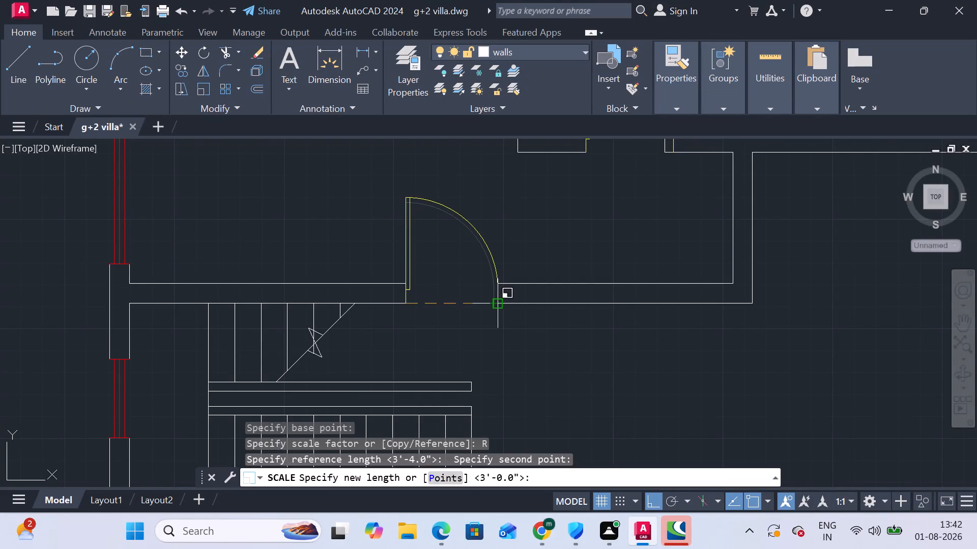
pyautogui.click(500, 305)
pyautogui.press('Escape')
# Flip the door above the staircase horizontally so its leaf hinges on the opening's right jamb.
pyautogui.scroll(-1, 508, 332)
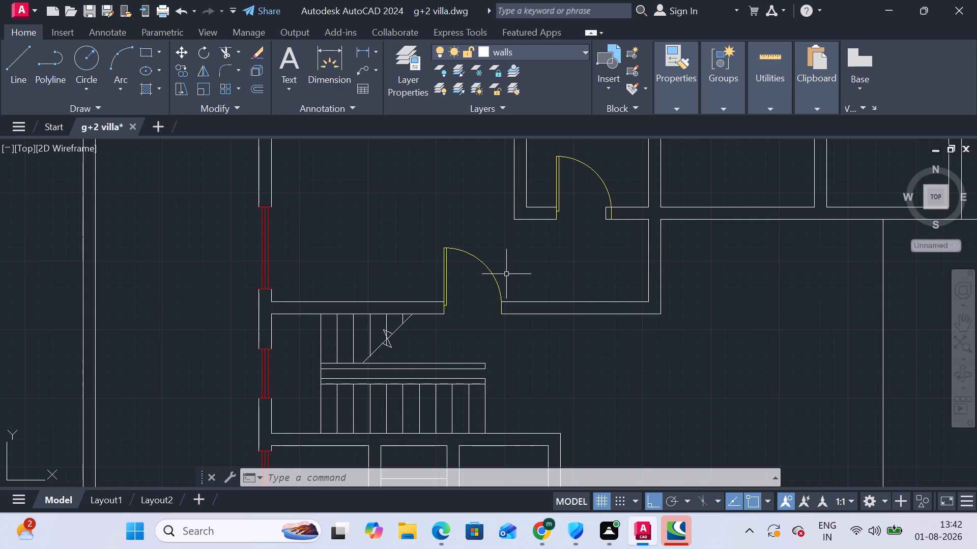
pyautogui.click(442, 273)
pyautogui.click(475, 325)
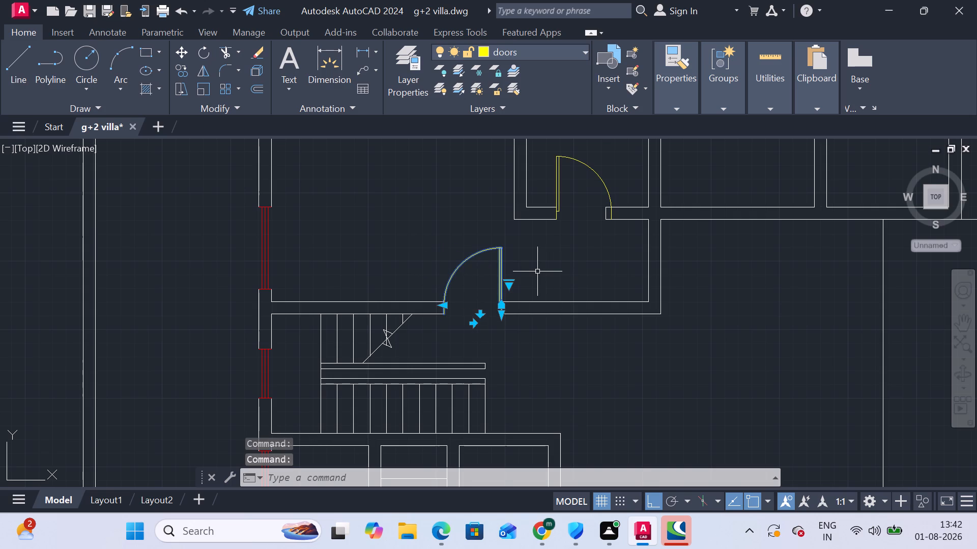
pyautogui.press('Escape')
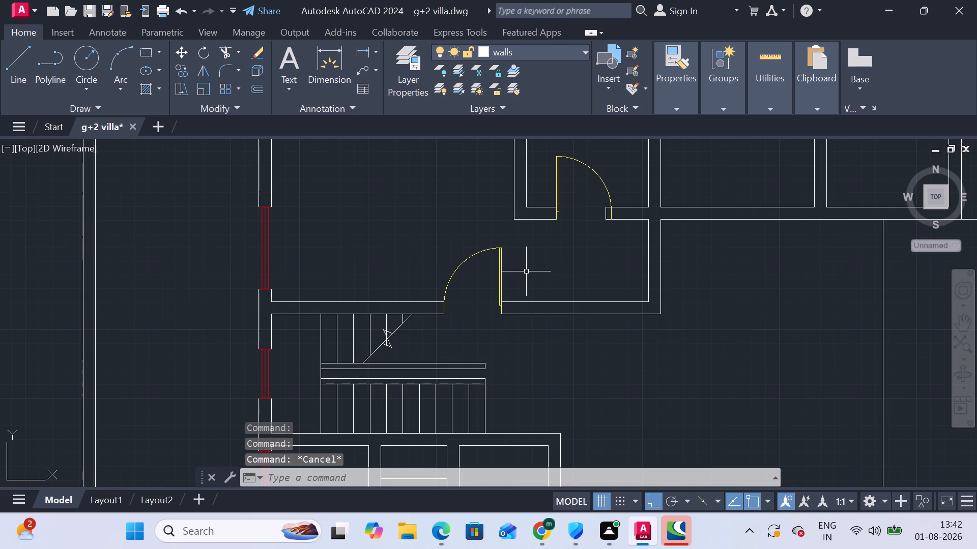
# Check the top-middle room's inner depth between its top and bottom walls with a temporary linear dimension.
pyautogui.scroll(-2, 526, 271)
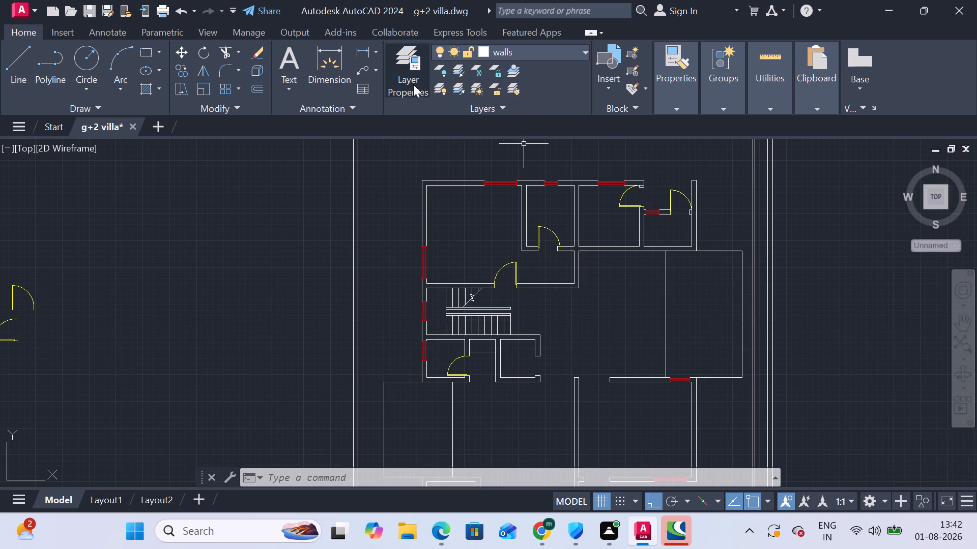
pyautogui.click(366, 52)
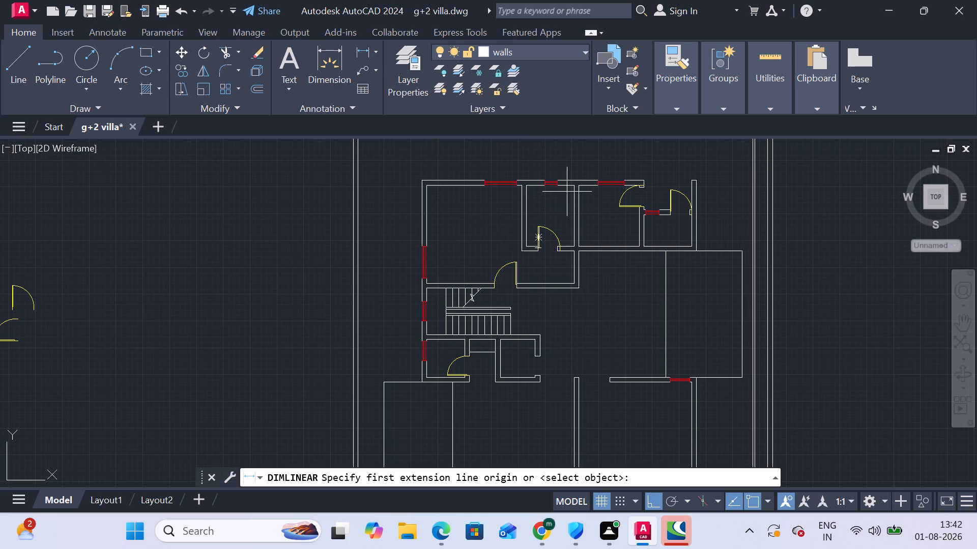
pyautogui.click(566, 188)
pyautogui.click(570, 242)
pyautogui.scroll(3, 562, 220)
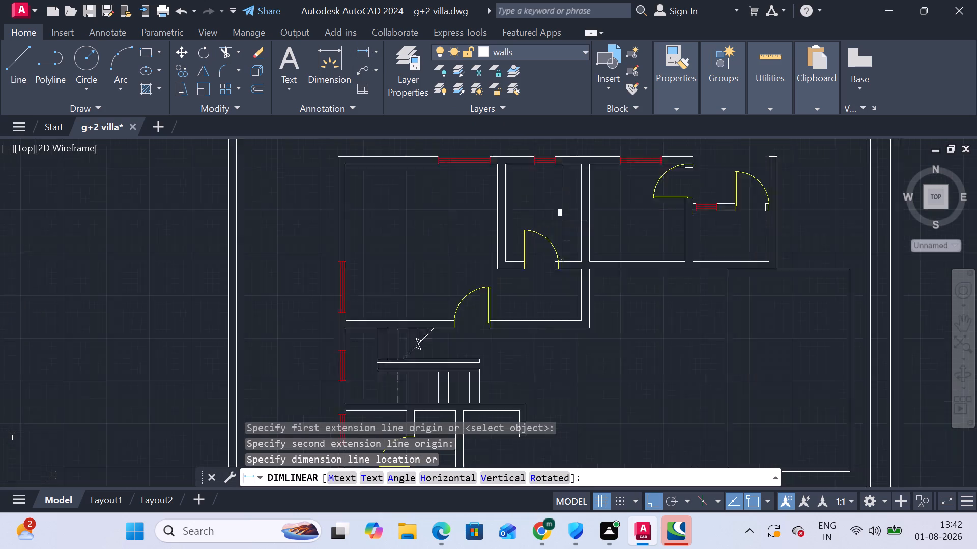
pyautogui.scroll(3, 562, 220)
pyautogui.scroll(-3, 562, 220)
pyautogui.scroll(1, 562, 220)
pyautogui.press('Escape')
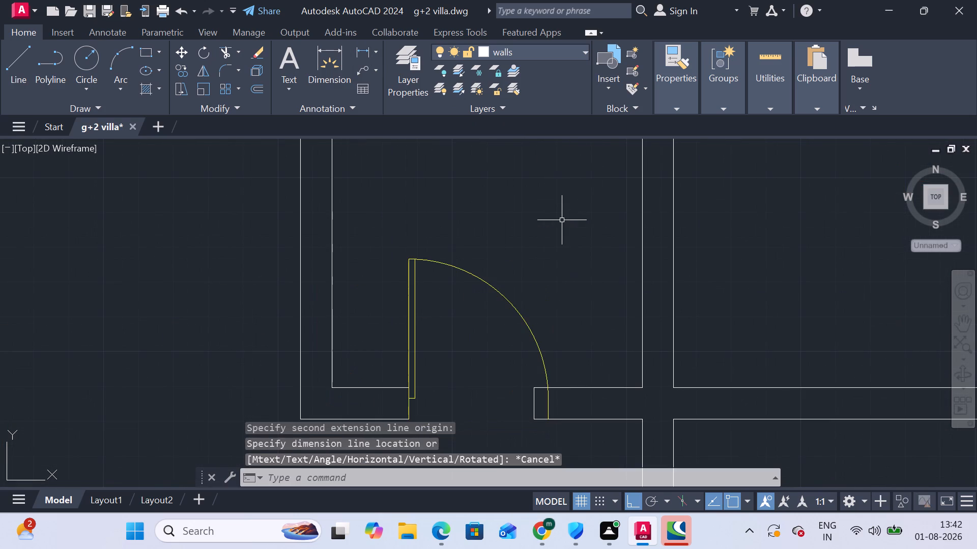
# Move the top-middle room's bottom wall segments together with their door upward by 6".
pyautogui.scroll(-2, 562, 220)
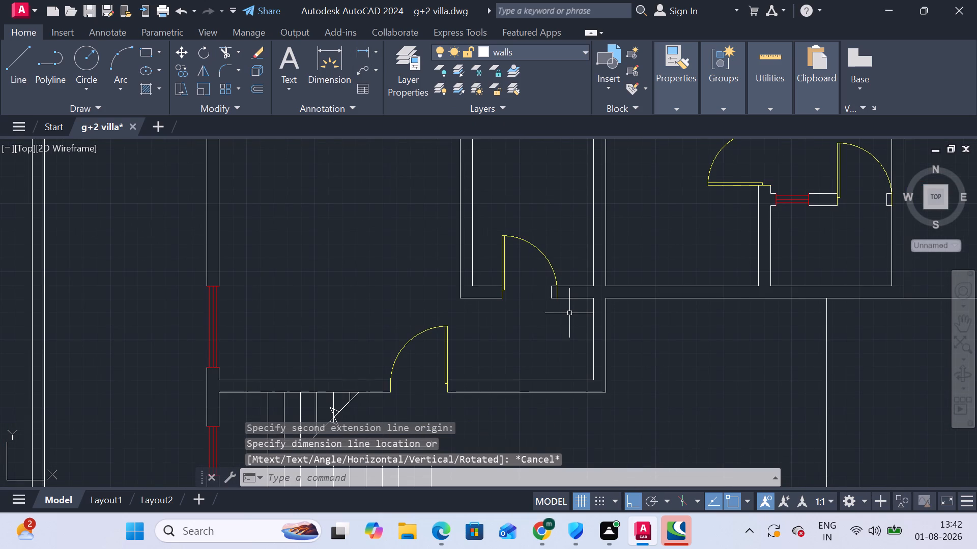
pyautogui.click(576, 303)
pyautogui.click(479, 272)
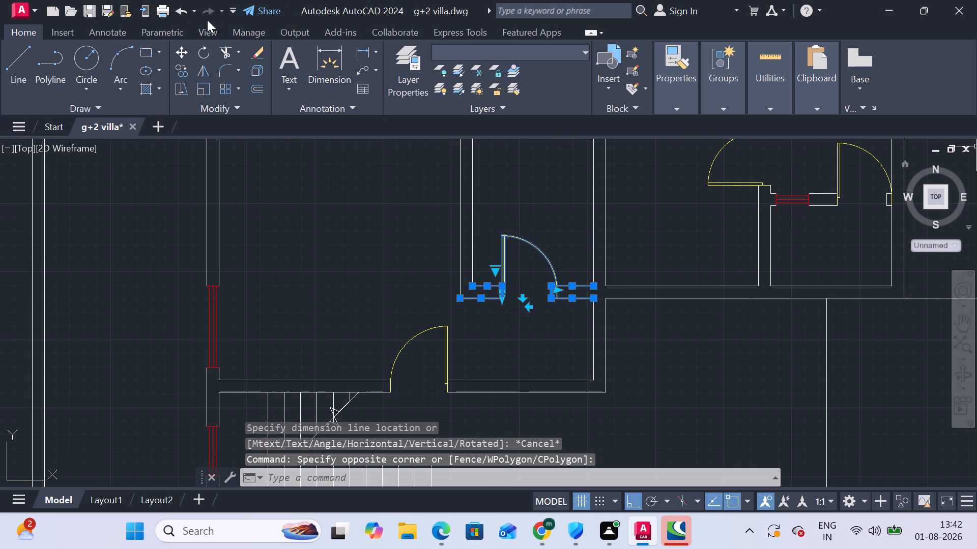
pyautogui.click(182, 50)
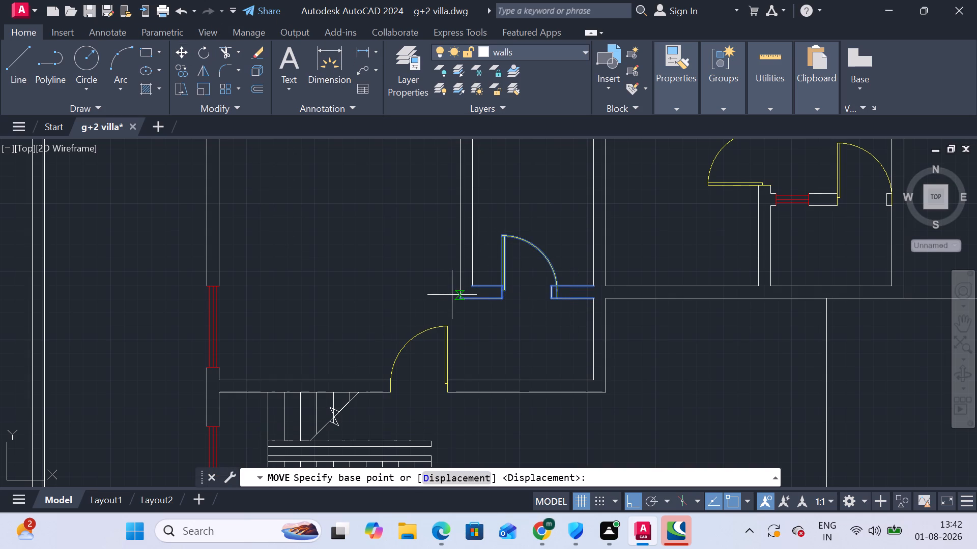
pyautogui.click(475, 285)
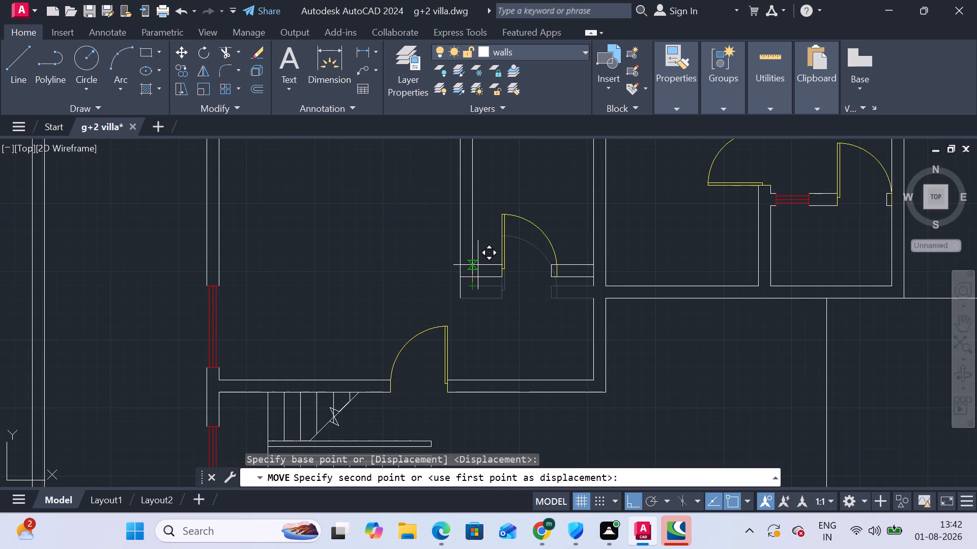
pyautogui.write('6"')
pyautogui.press('Return')
# Trim the leftover side-wall line ends overshooting the top-middle room's moved bottom wall.
pyautogui.scroll(1, 490, 282)
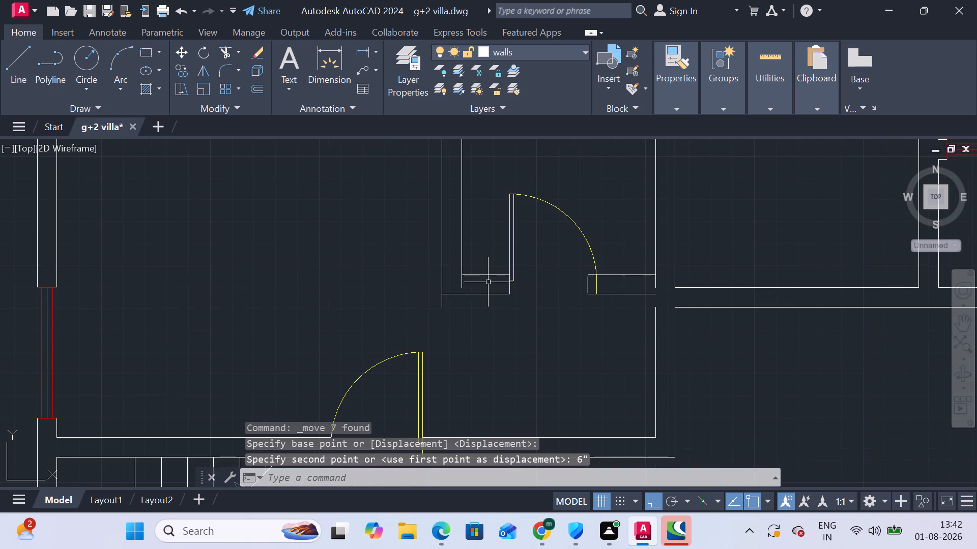
pyautogui.click(223, 54)
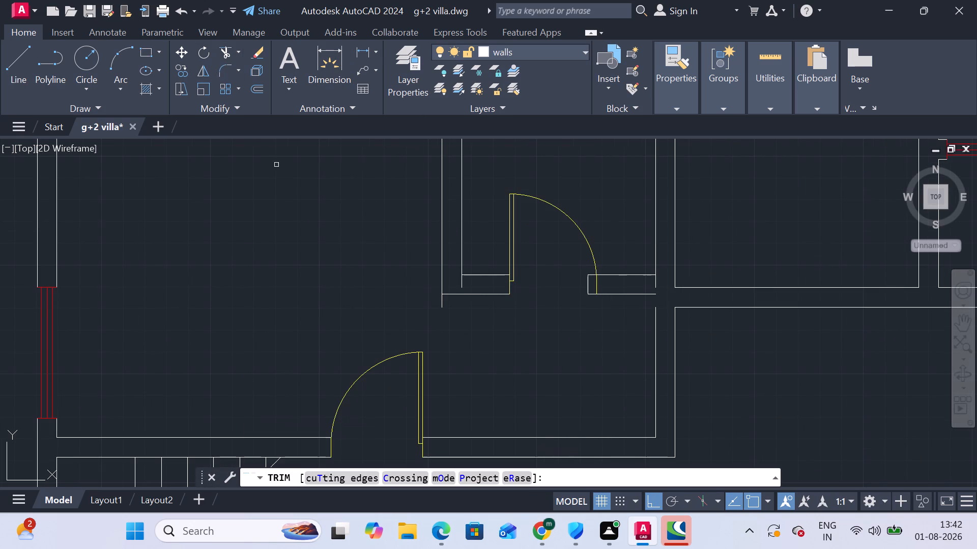
pyautogui.click(441, 306)
pyautogui.click(462, 284)
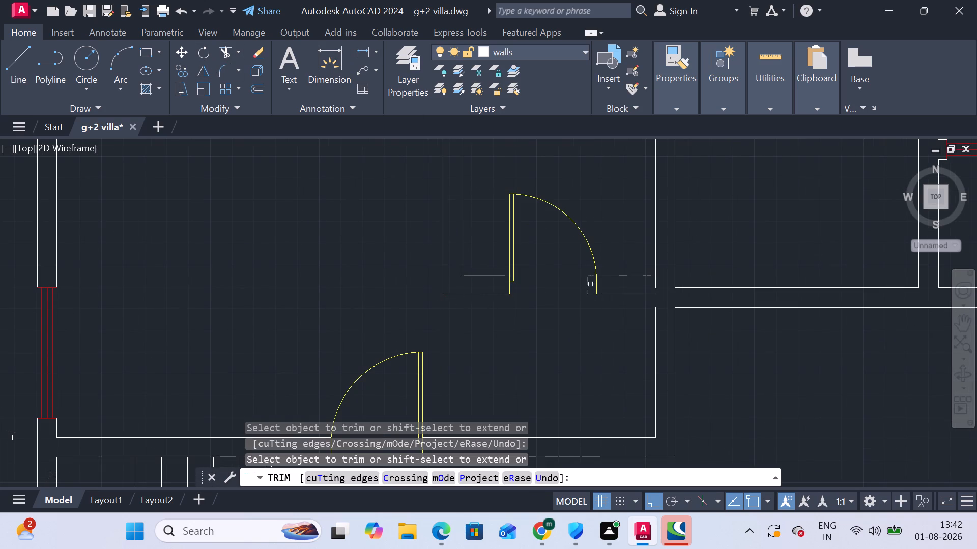
pyautogui.click(654, 285)
pyautogui.press('Escape')
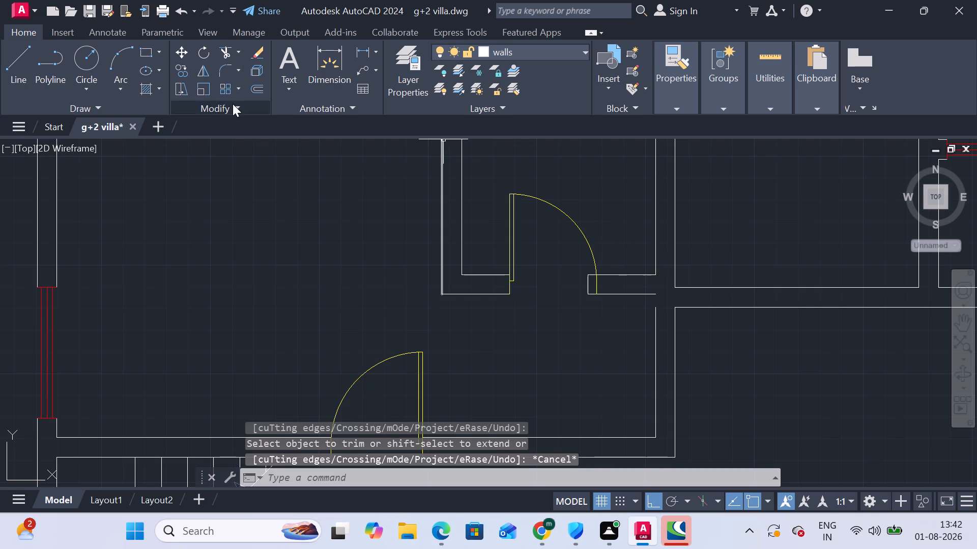
# Extend the inner line of the right-hand wall below the top-middle room up to the moved bottom wall.
pyautogui.click(220, 49)
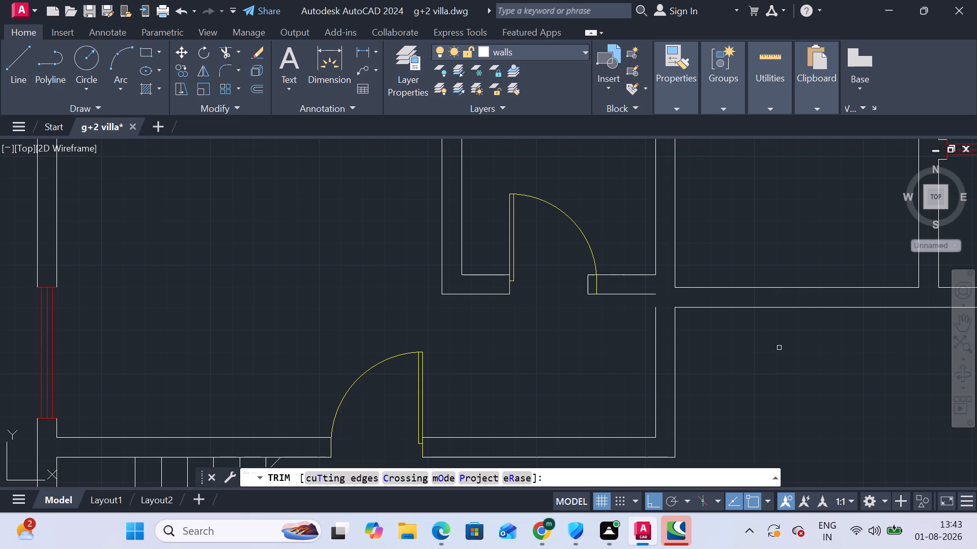
pyautogui.click(663, 353)
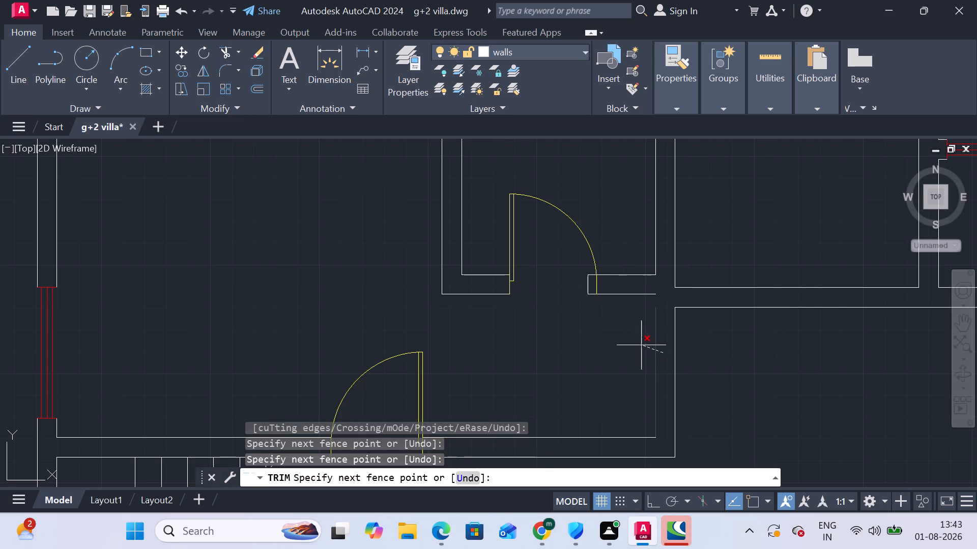
pyautogui.keyDown('shift'); pyautogui.click(639, 344); pyautogui.keyUp('shift')
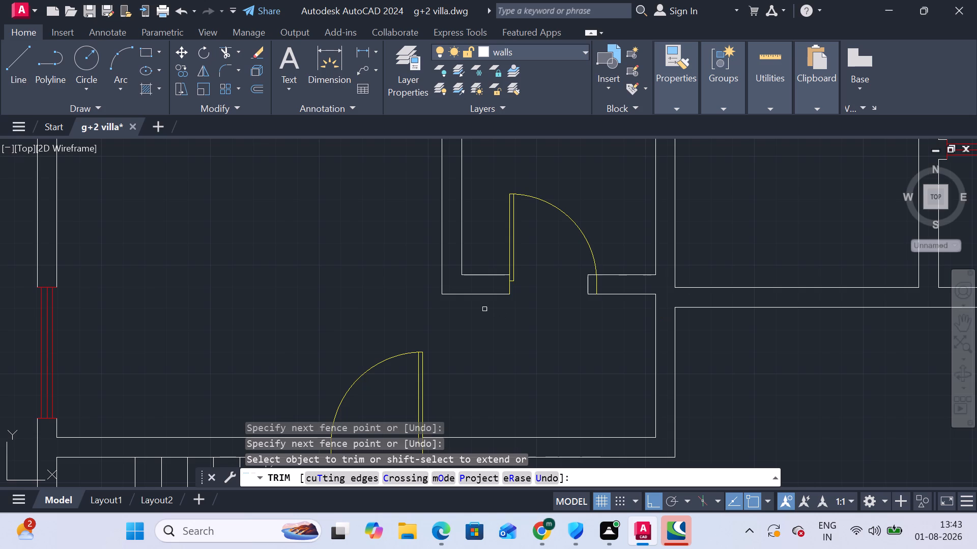
pyautogui.press('Escape')
# Scale the top-middle room's door by reference from its hinge end to fit its 3'-0" opening.
pyautogui.scroll(-4, 490, 311)
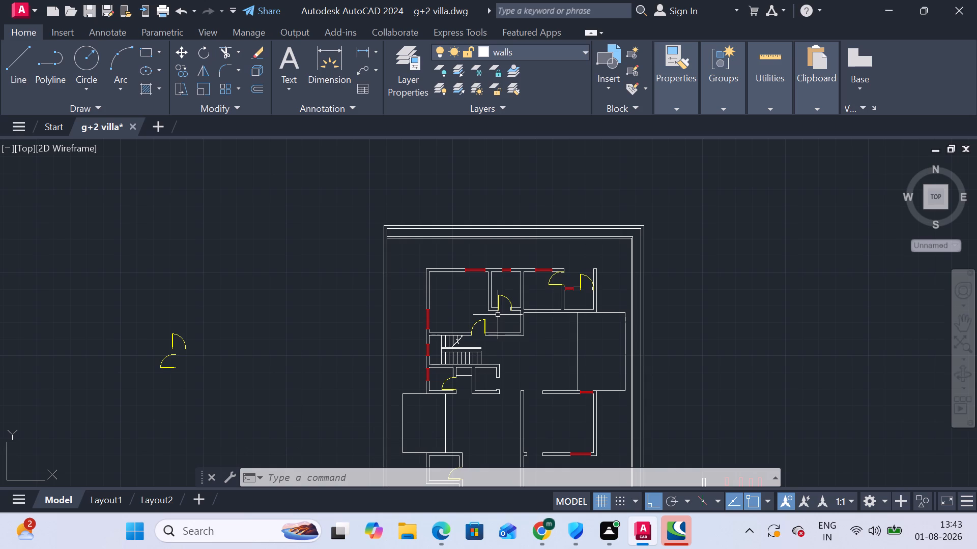
pyautogui.moveTo(501, 323); pyautogui.dragTo(465, 242, button='middle')
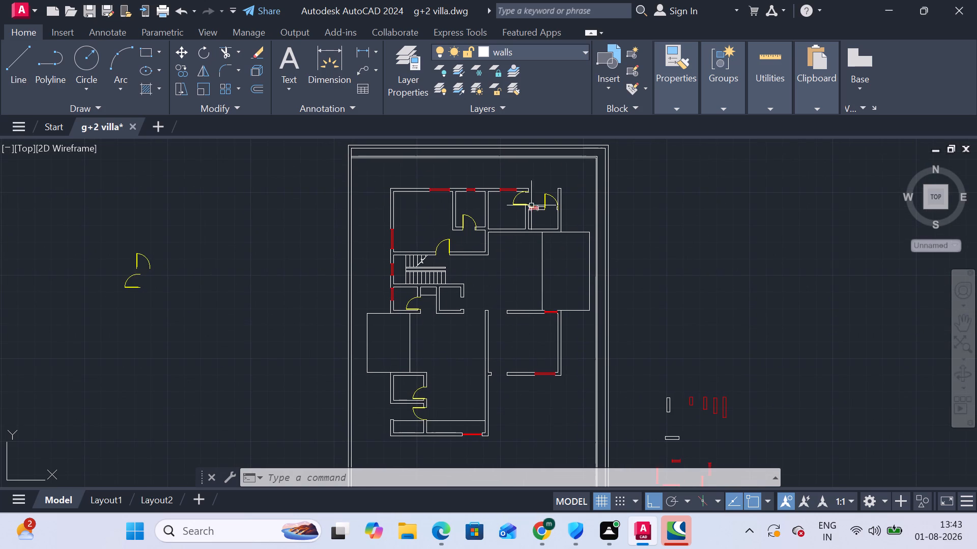
pyautogui.scroll(4, 464, 227)
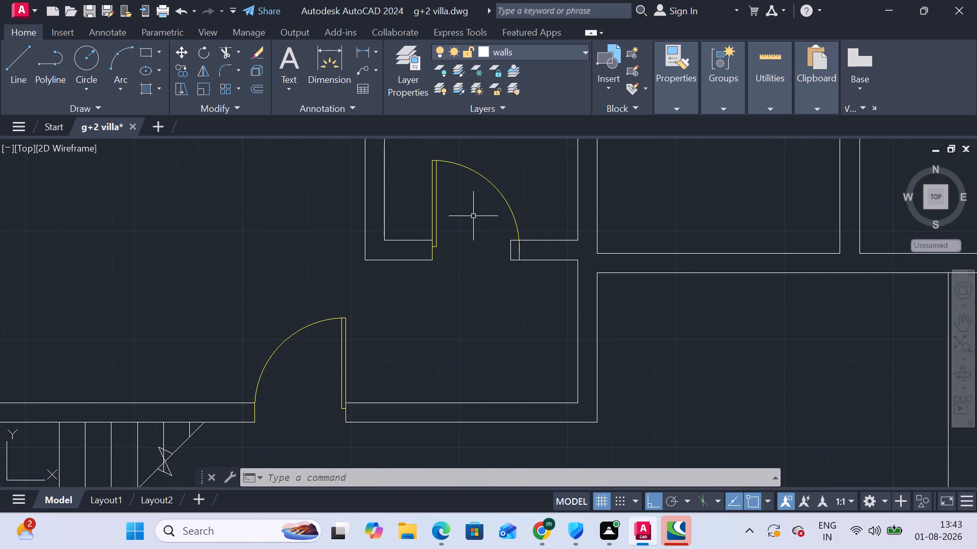
pyautogui.moveTo(465, 203); pyautogui.dragTo(459, 199)
pyautogui.moveTo(440, 184); pyautogui.dragTo(438, 179)
pyautogui.click(431, 175)
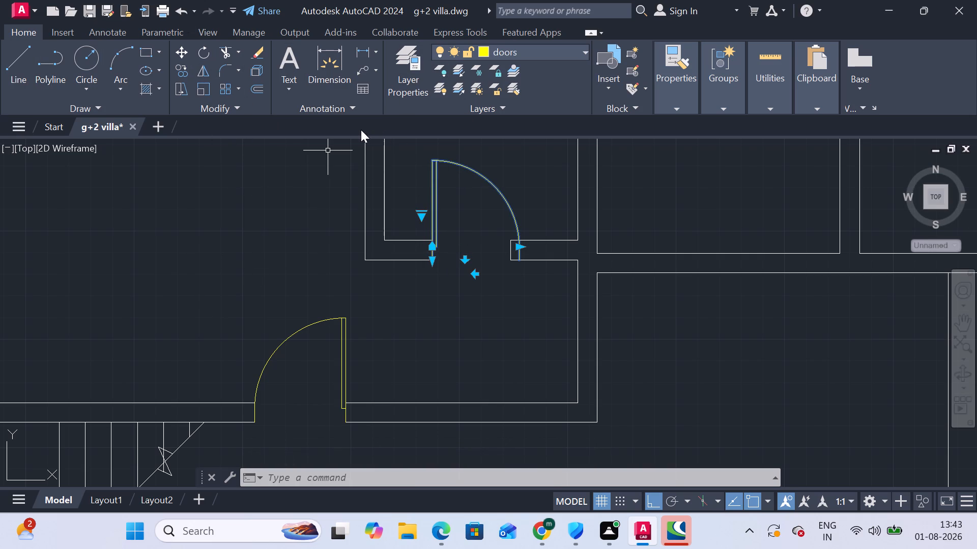
pyautogui.click(211, 86)
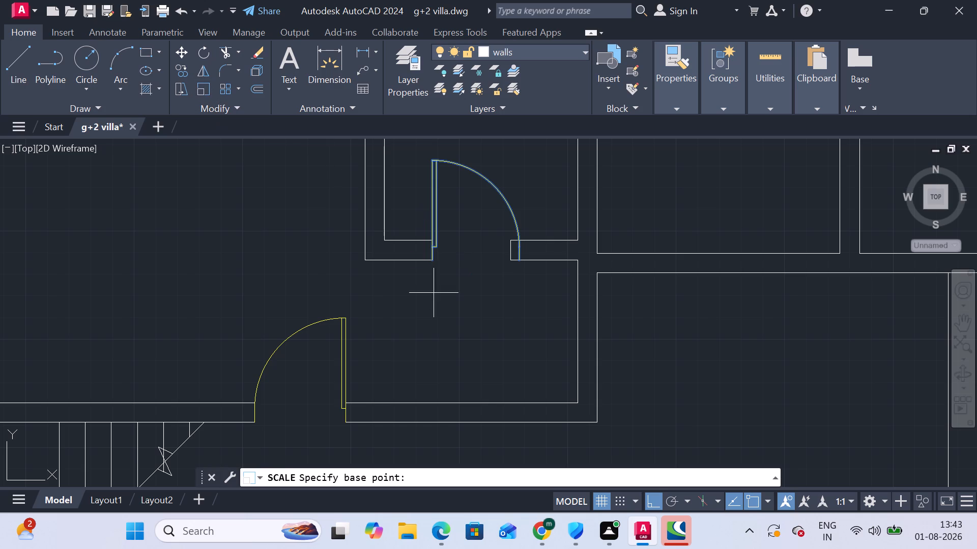
pyautogui.scroll(1, 436, 261)
pyautogui.click(431, 257)
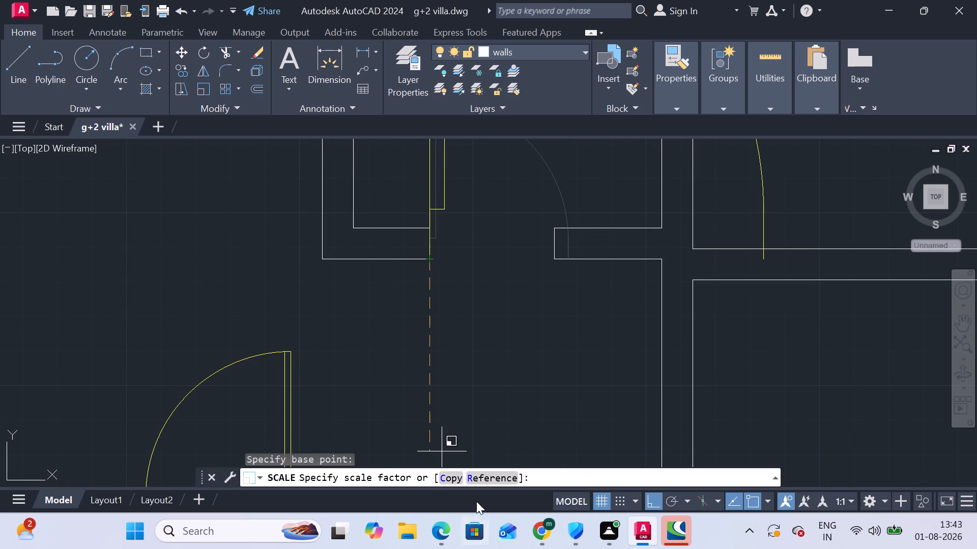
pyautogui.click(479, 477)
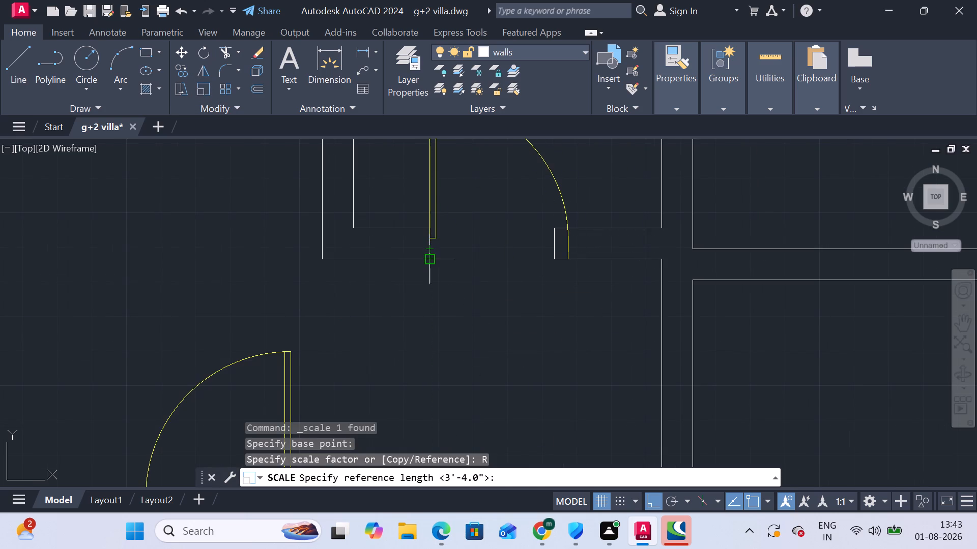
pyautogui.click(430, 260)
pyautogui.click(566, 256)
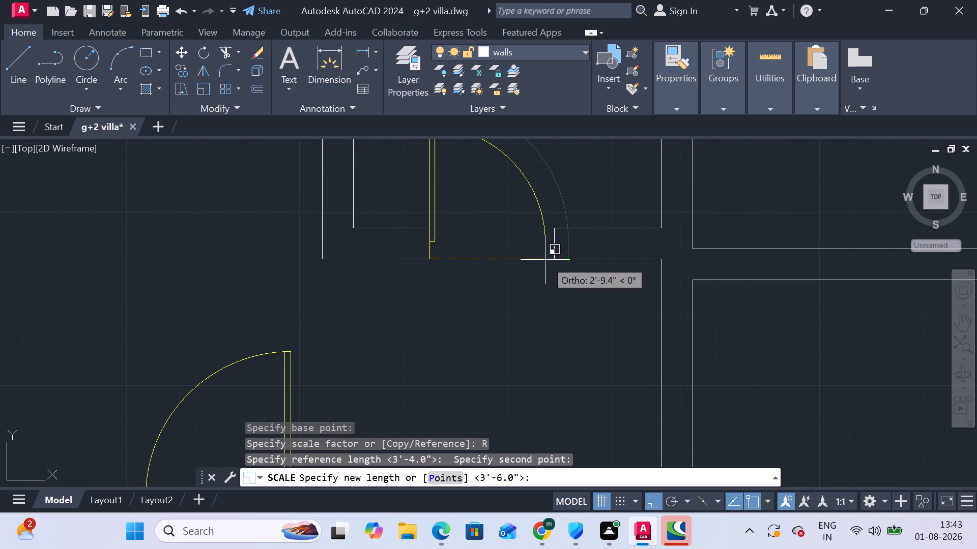
pyautogui.click(555, 259)
# Scale the side-wall door of the room just right of the top-middle room by reference from its lower hinge end to fit its opening.
pyautogui.scroll(-2, 557, 322)
pyautogui.moveTo(666, 246); pyautogui.dragTo(456, 317, button='middle')
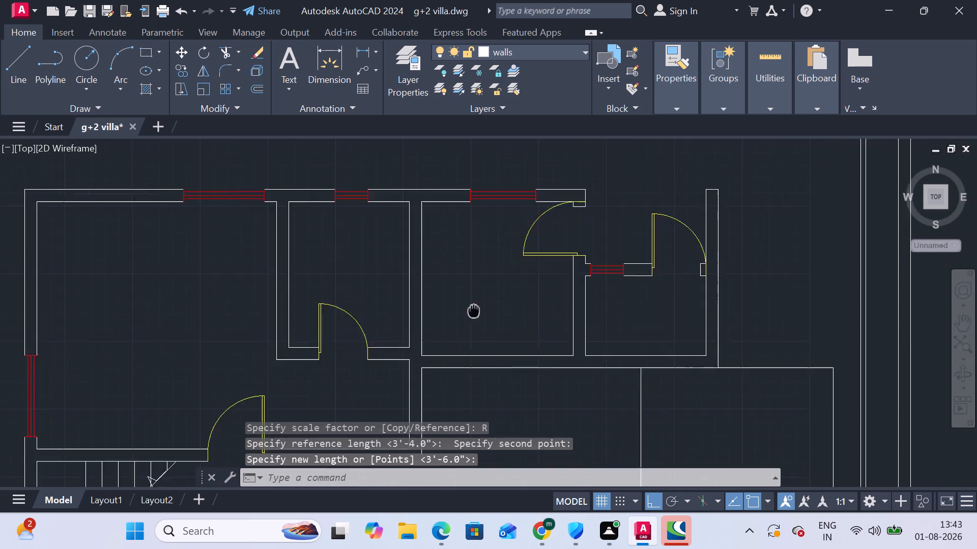
pyautogui.moveTo(456, 317); pyautogui.dragTo(416, 328, button='middle')
pyautogui.click(482, 273)
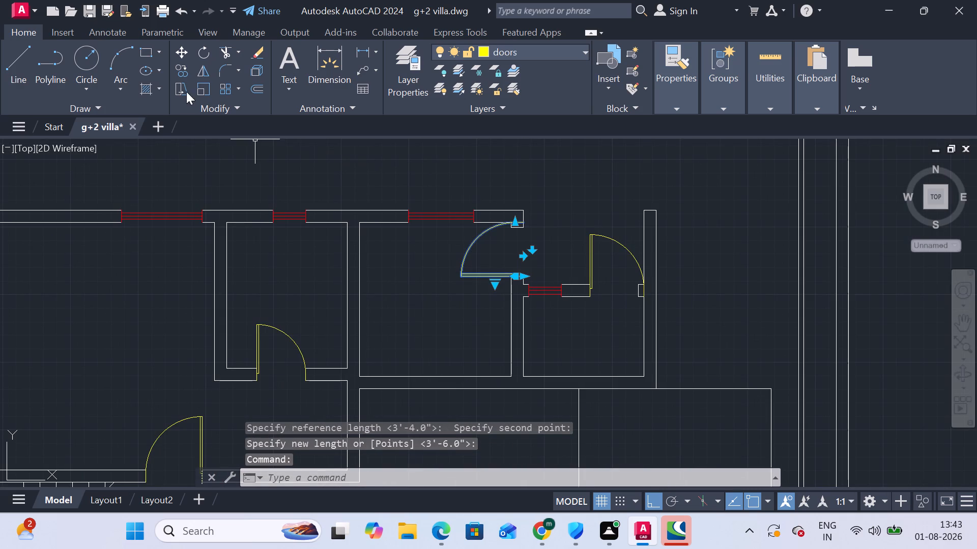
pyautogui.click(203, 91)
pyautogui.scroll(3, 526, 284)
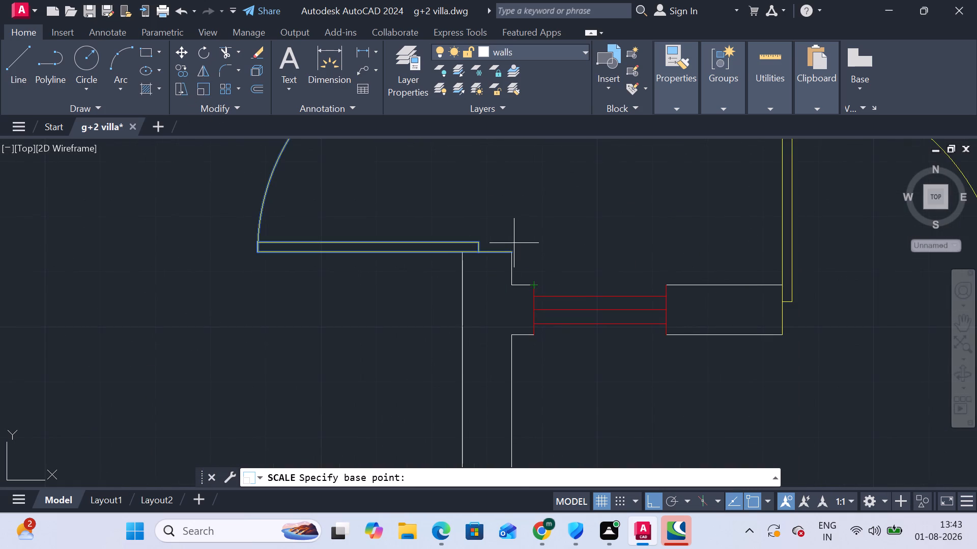
pyautogui.click(512, 251)
pyautogui.moveTo(523, 187); pyautogui.dragTo(528, 353, button='middle')
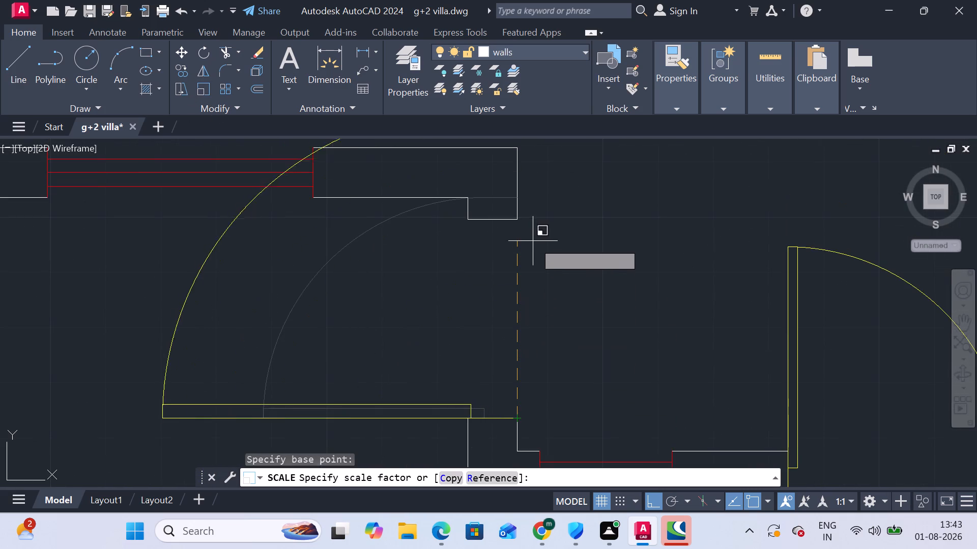
pyautogui.click(479, 479)
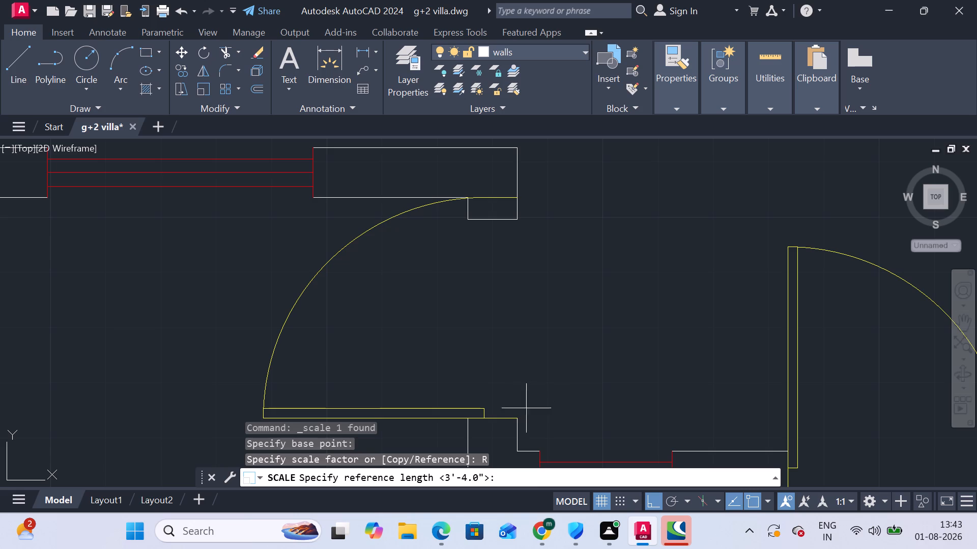
pyautogui.click(521, 421)
pyautogui.click(515, 196)
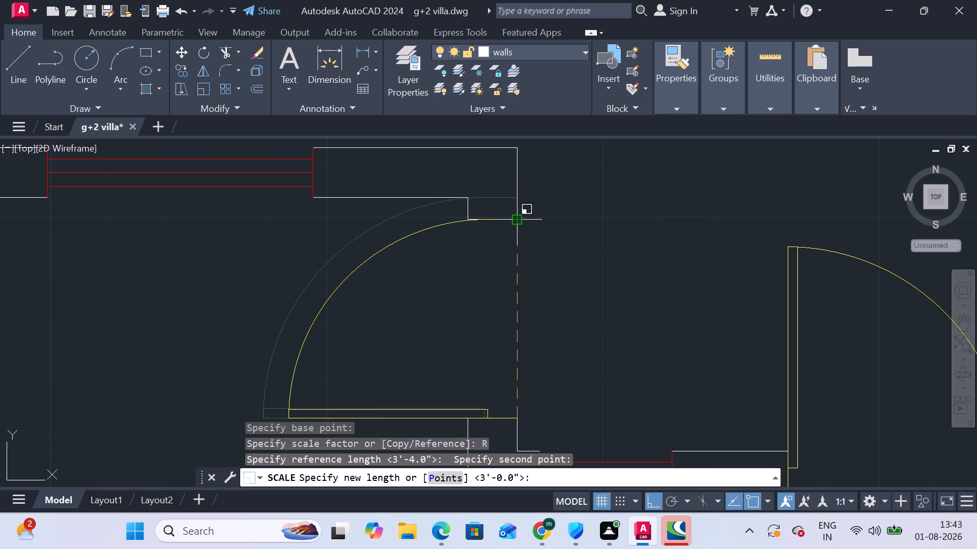
pyautogui.click(515, 218)
# Flip that side-wall door vertically so its leaf hinges on the opening's upper jamb.
pyautogui.scroll(-3, 544, 271)
pyautogui.moveTo(696, 320); pyautogui.dragTo(497, 319, button='middle')
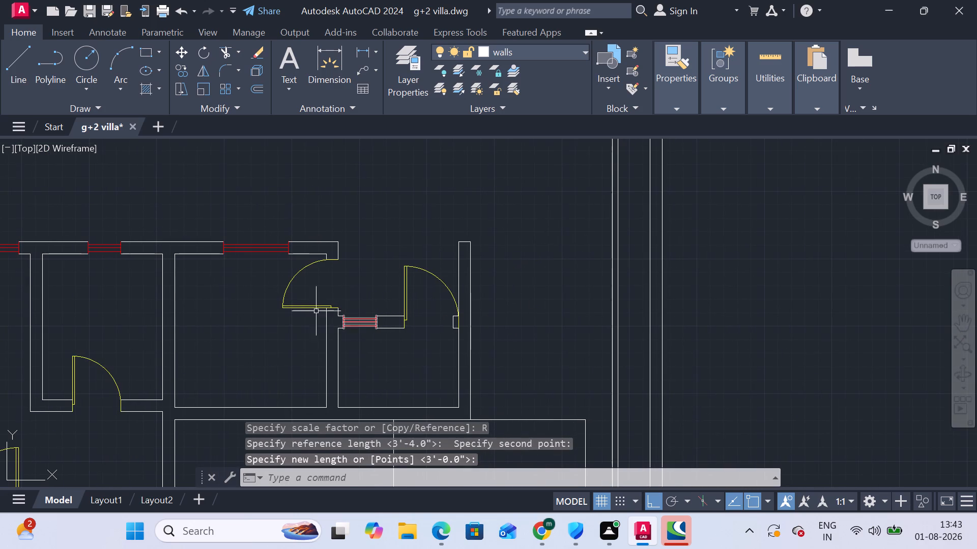
pyautogui.click(317, 276)
pyautogui.click(263, 262)
pyautogui.click(344, 282)
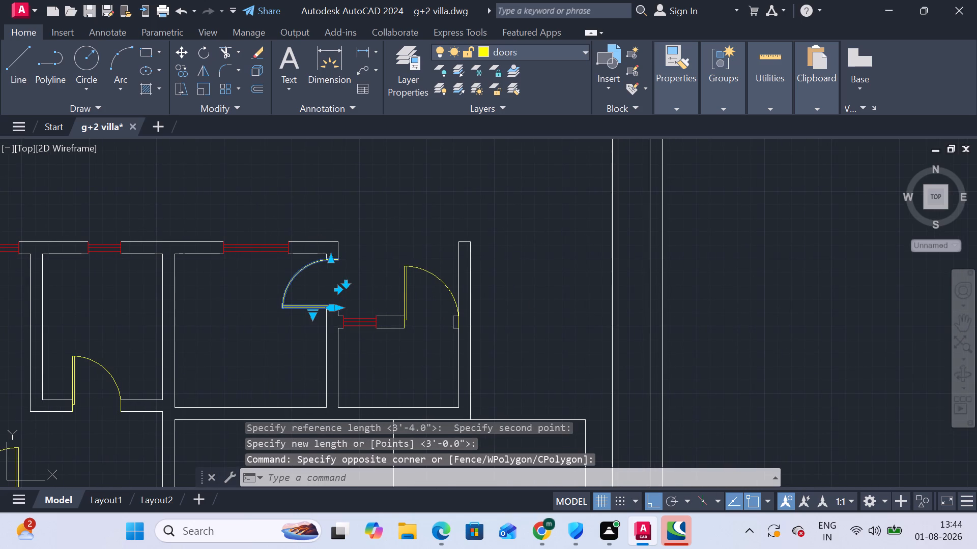
pyautogui.click(366, 280)
pyautogui.press('Escape')
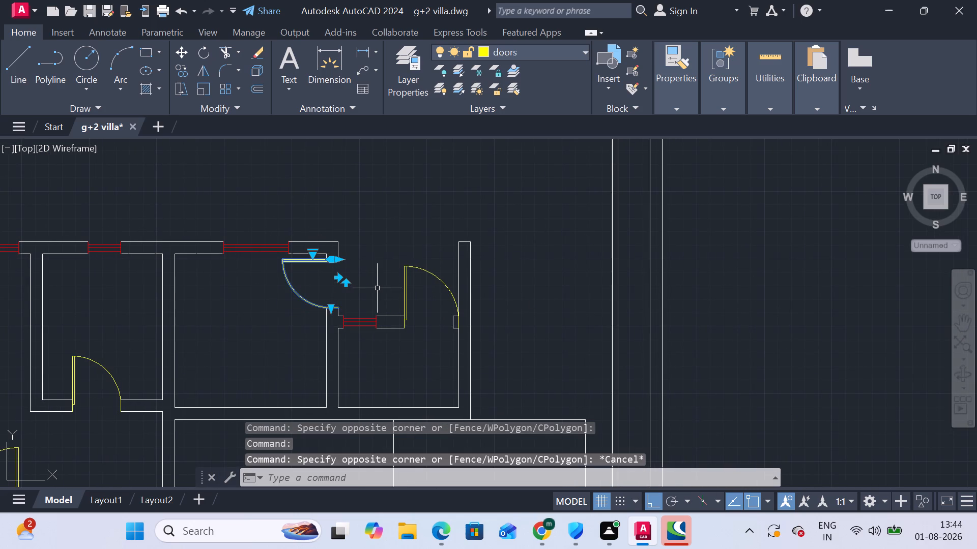
# Scale the small top-right room's door by reference from its hinge end at the left jamb to fit the 3'-0" opening.
pyautogui.scroll(2, 410, 272)
pyautogui.moveTo(406, 271); pyautogui.dragTo(401, 266)
pyautogui.click(381, 248)
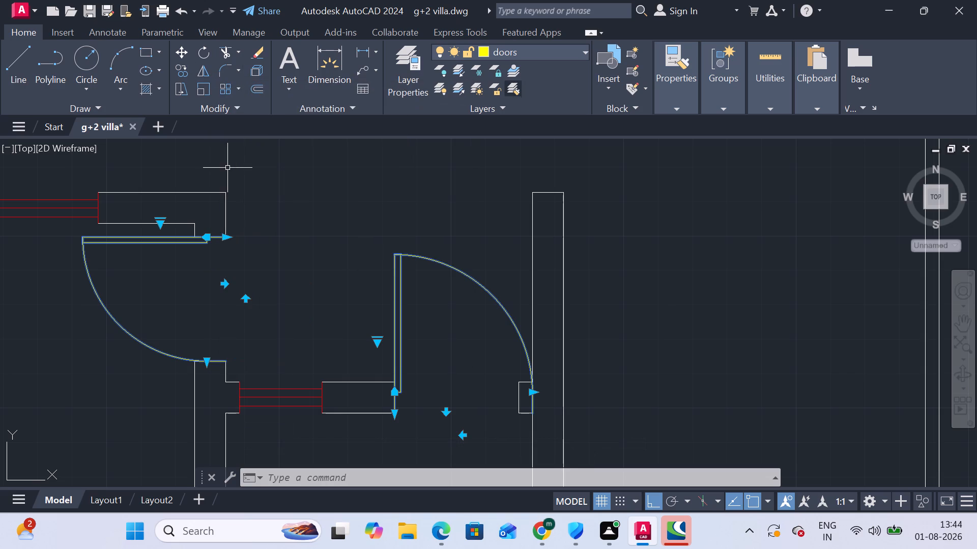
pyautogui.press('Escape')
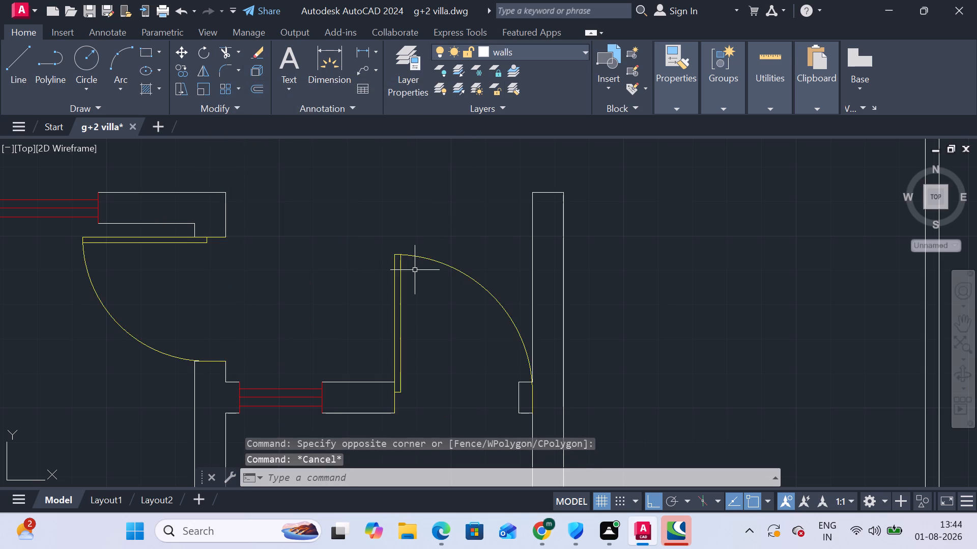
pyautogui.click(415, 270)
pyautogui.click(357, 257)
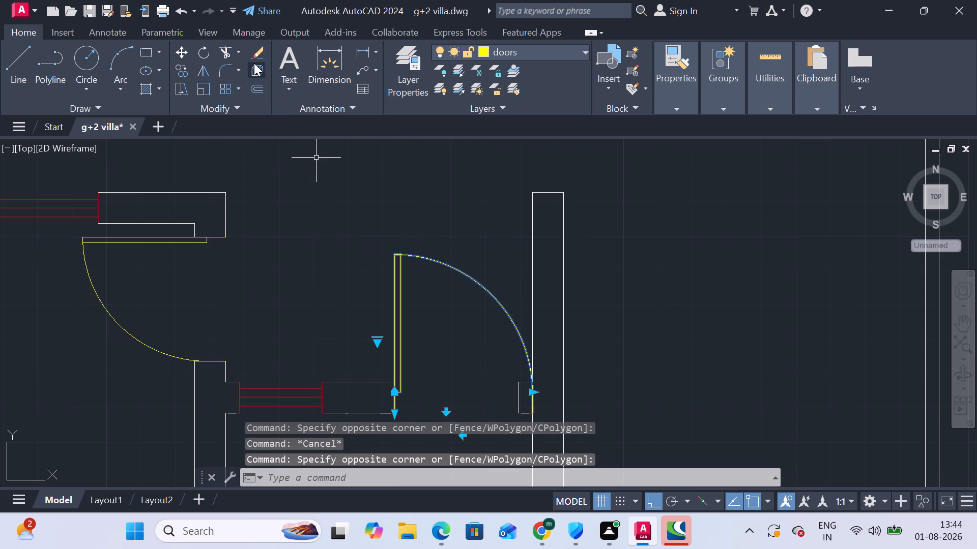
pyautogui.moveTo(399, 178); pyautogui.dragTo(382, 138, button='middle')
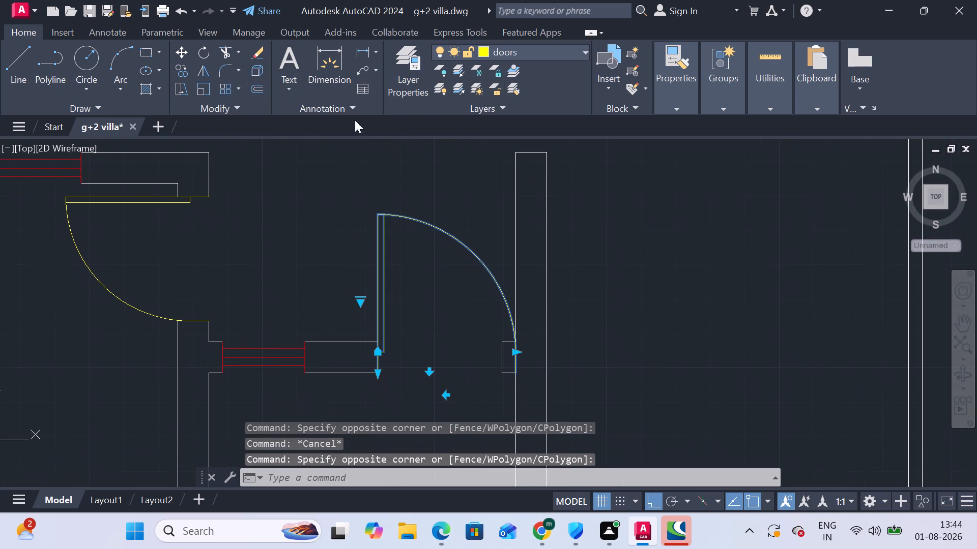
pyautogui.click(201, 86)
pyautogui.click(376, 373)
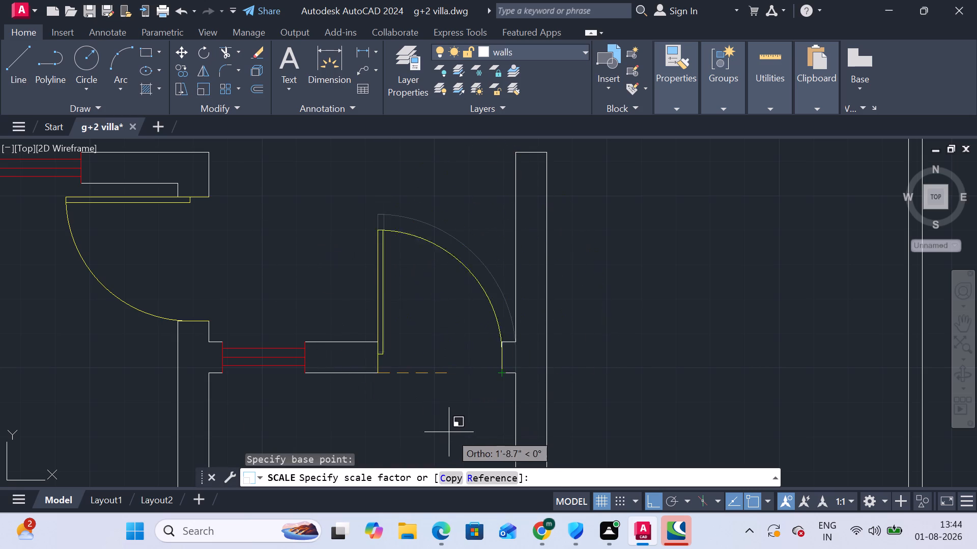
pyautogui.click(476, 479)
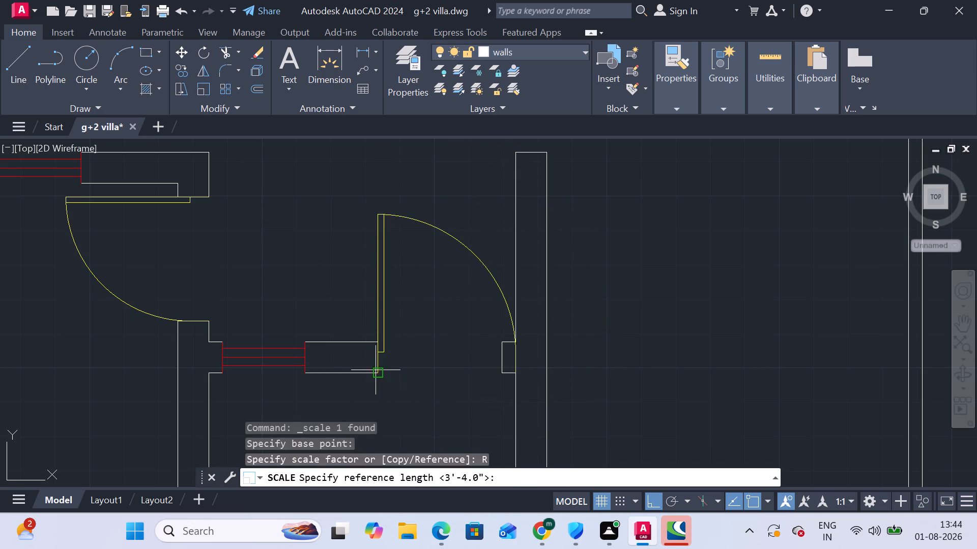
pyautogui.click(375, 370)
pyautogui.click(517, 374)
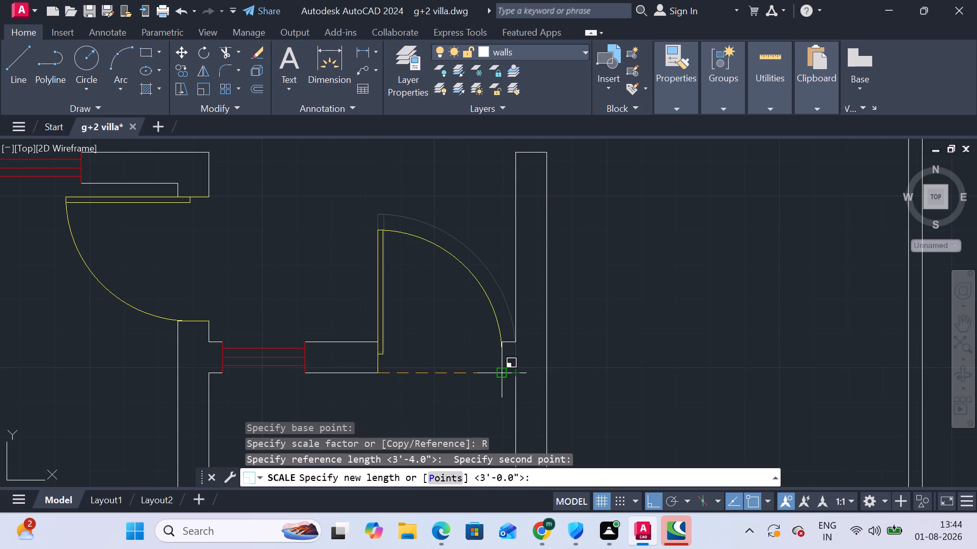
pyautogui.click(497, 374)
pyautogui.press('Escape')
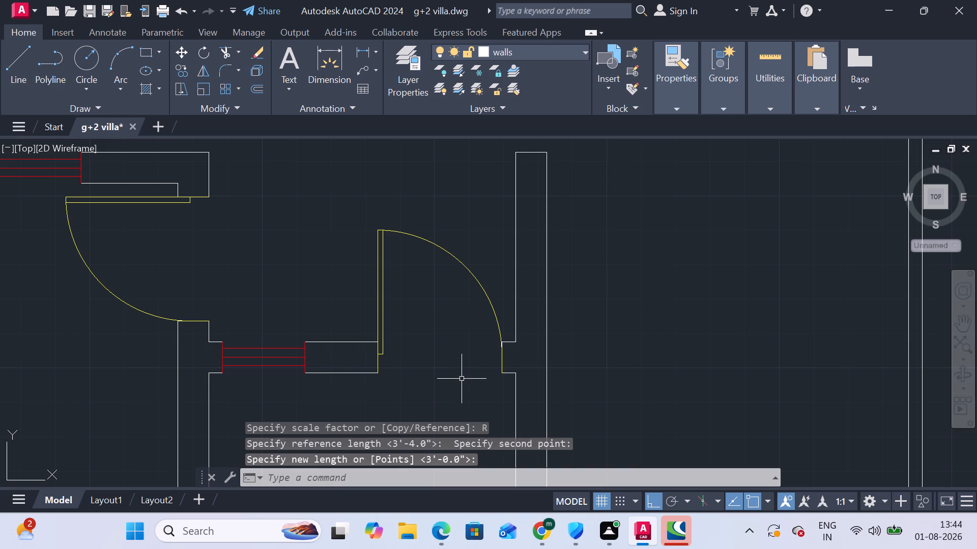
# Flip the small top-right room's door horizontally and vertically so it hinges on the right jamb and swings into the room.
pyautogui.moveTo(387, 225); pyautogui.dragTo(385, 215)
pyautogui.click(365, 201)
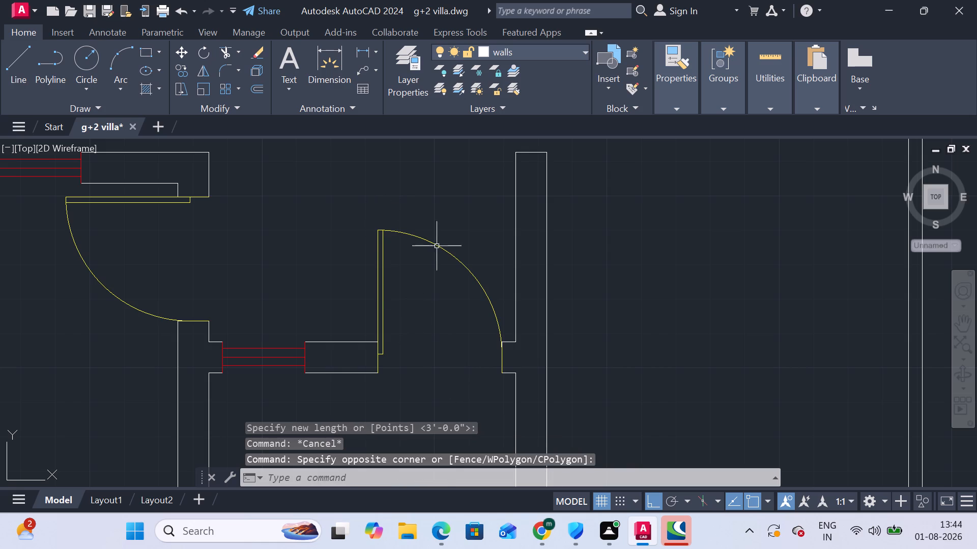
pyautogui.moveTo(439, 255); pyautogui.dragTo(431, 255)
pyautogui.moveTo(383, 232); pyautogui.dragTo(374, 226)
pyautogui.click(437, 396)
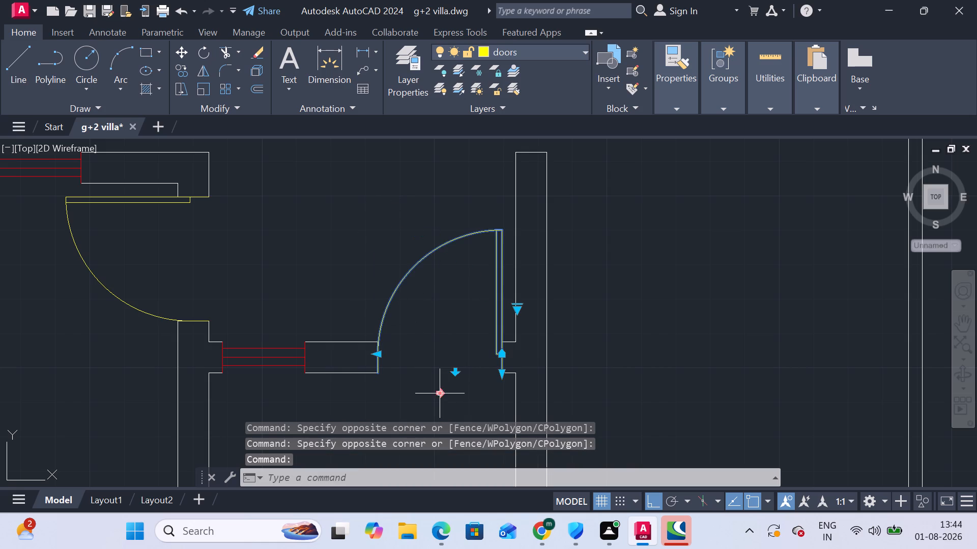
pyautogui.click(456, 372)
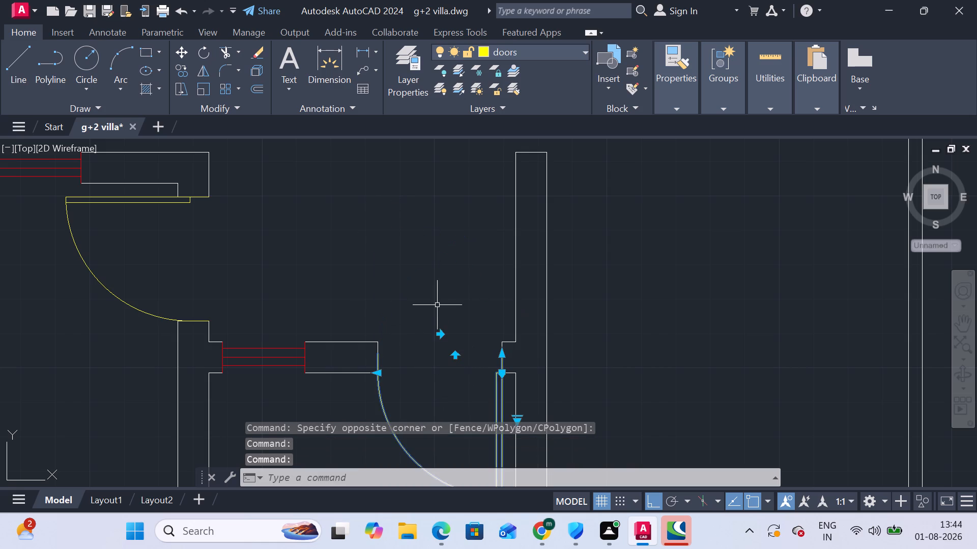
pyautogui.press('Escape')
# Examine the rest of the floor plan for wall openings that still need a door.
pyautogui.scroll(-2, 437, 305)
pyautogui.moveTo(438, 308); pyautogui.dragTo(408, 264, button='middle')
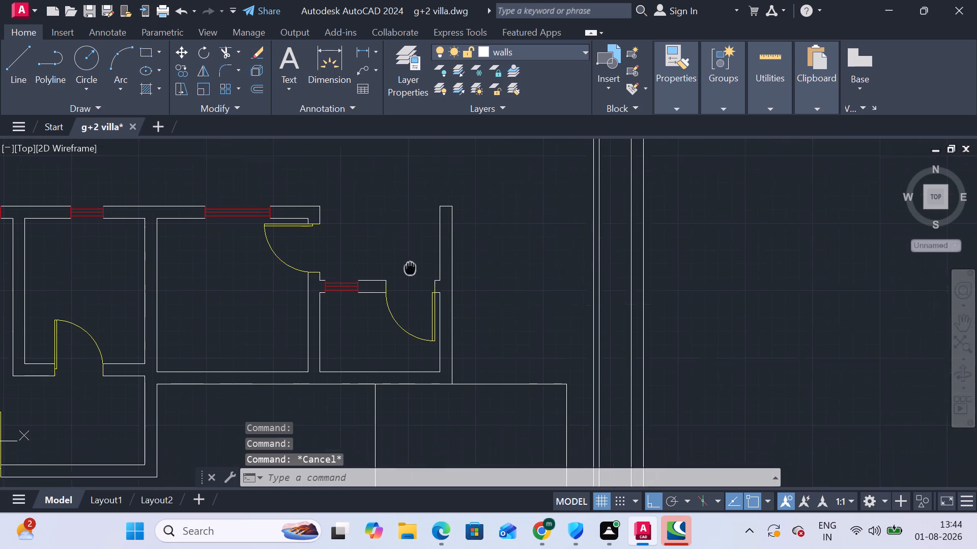
pyautogui.moveTo(408, 264); pyautogui.dragTo(401, 256, button='middle')
pyautogui.scroll(-1, 396, 320)
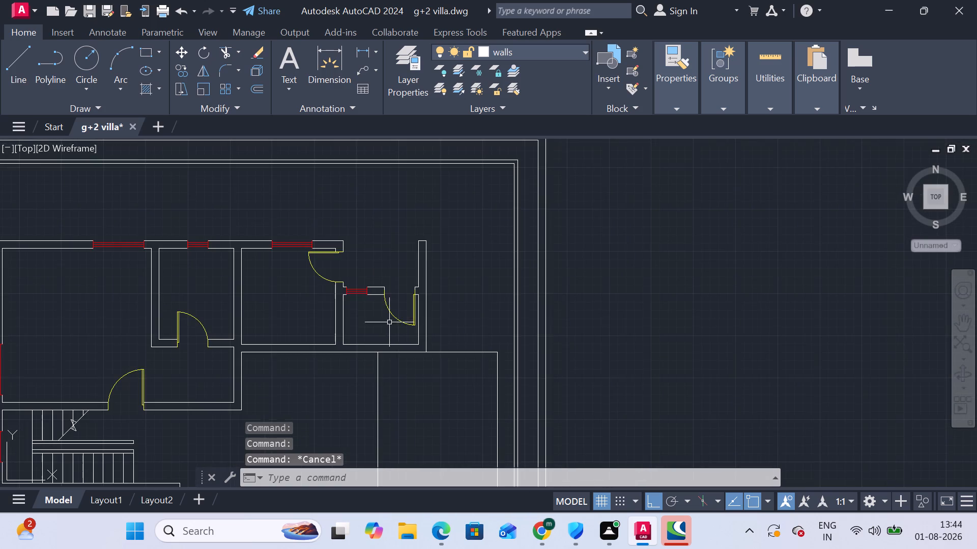
pyautogui.moveTo(404, 356); pyautogui.dragTo(382, 257, button='middle')
pyautogui.scroll(-1, 382, 257)
pyautogui.scroll(-1, 400, 326)
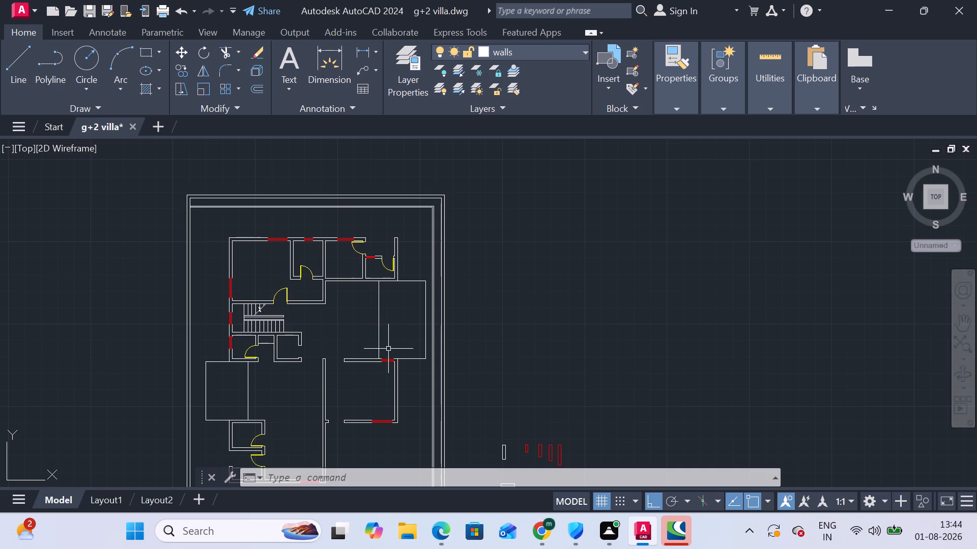
pyautogui.scroll(-1, 391, 353)
pyautogui.moveTo(372, 379); pyautogui.dragTo(355, 337, button='middle')
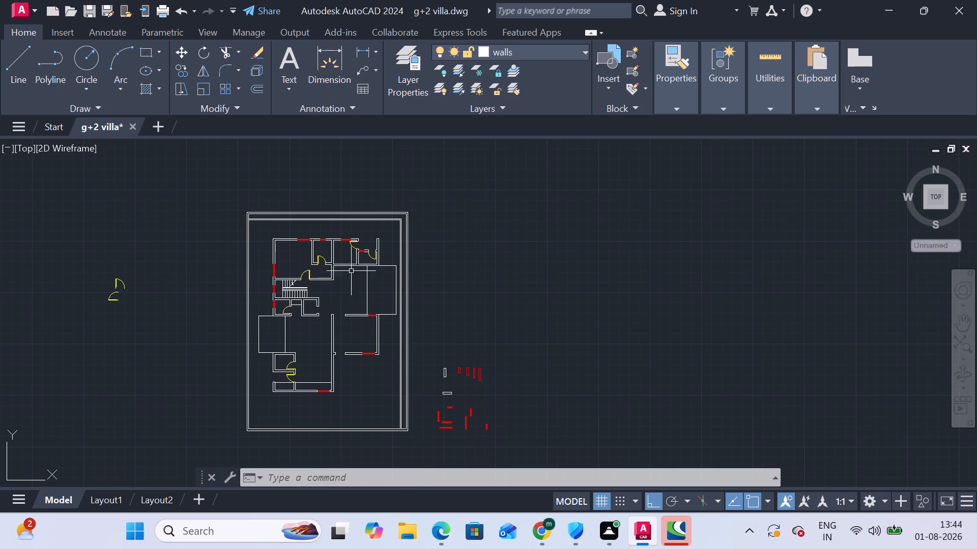
pyautogui.scroll(1, 361, 253)
pyautogui.moveTo(377, 383); pyautogui.dragTo(371, 299, button='middle')
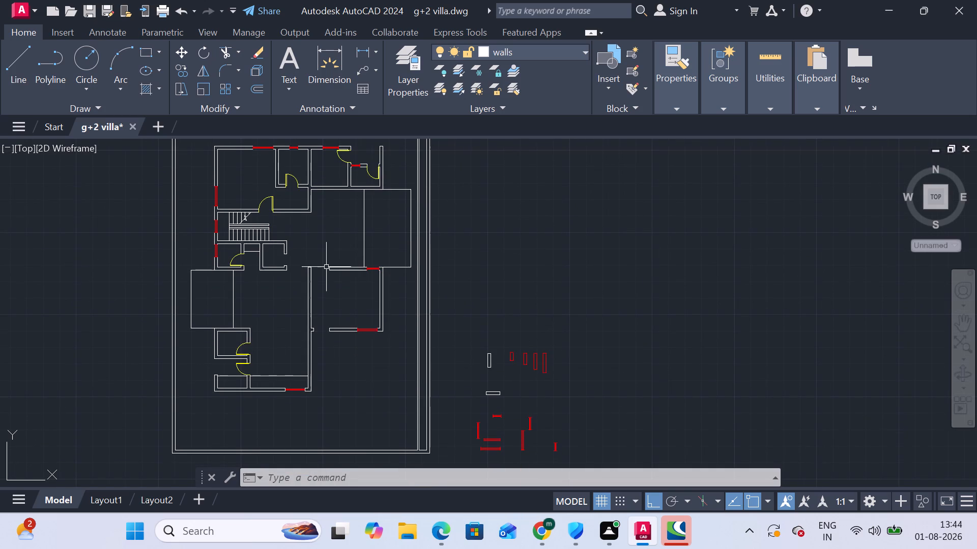
pyautogui.scroll(1, 325, 339)
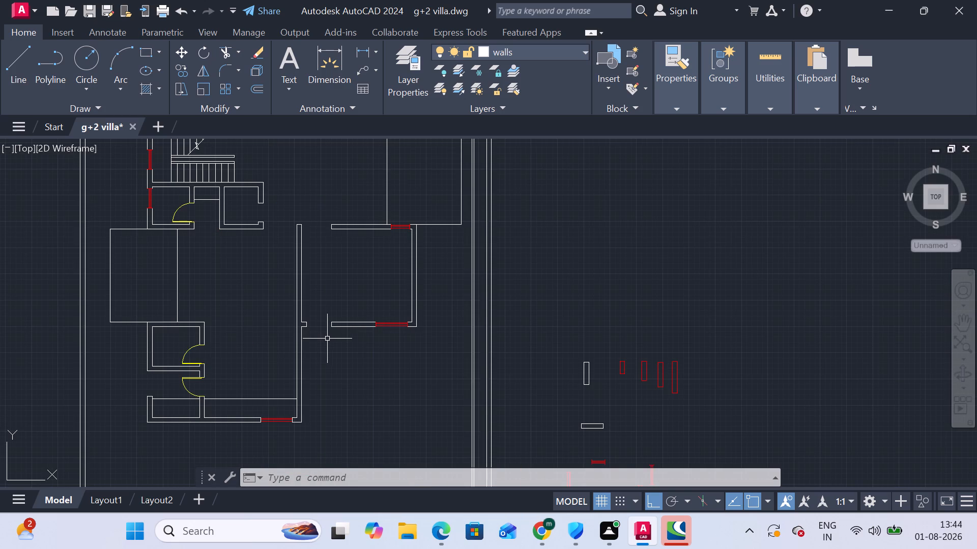
pyautogui.scroll(-1, 263, 318)
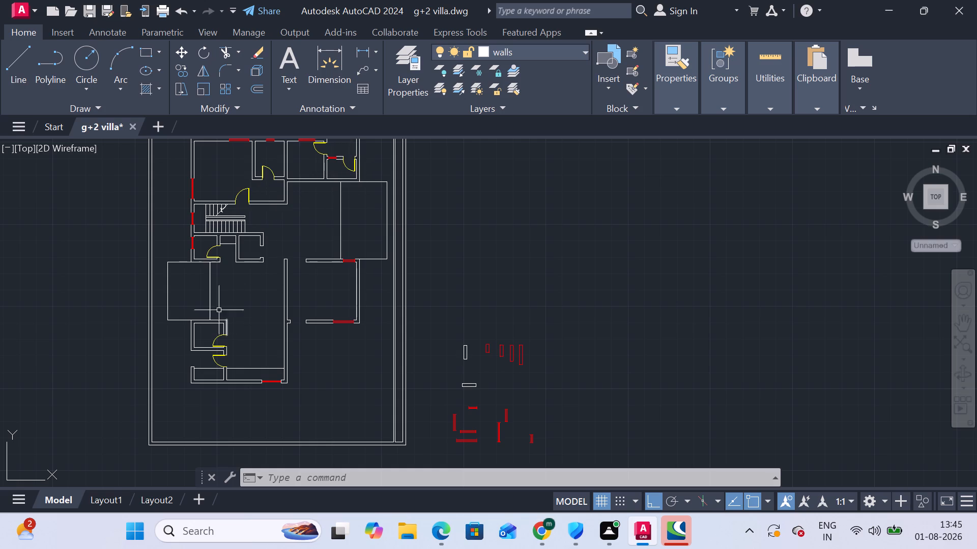
# Copy the top-middle room's door from its hinge corner to the left jamb of the lower-right room's bottom-wall opening.
pyautogui.click(263, 172)
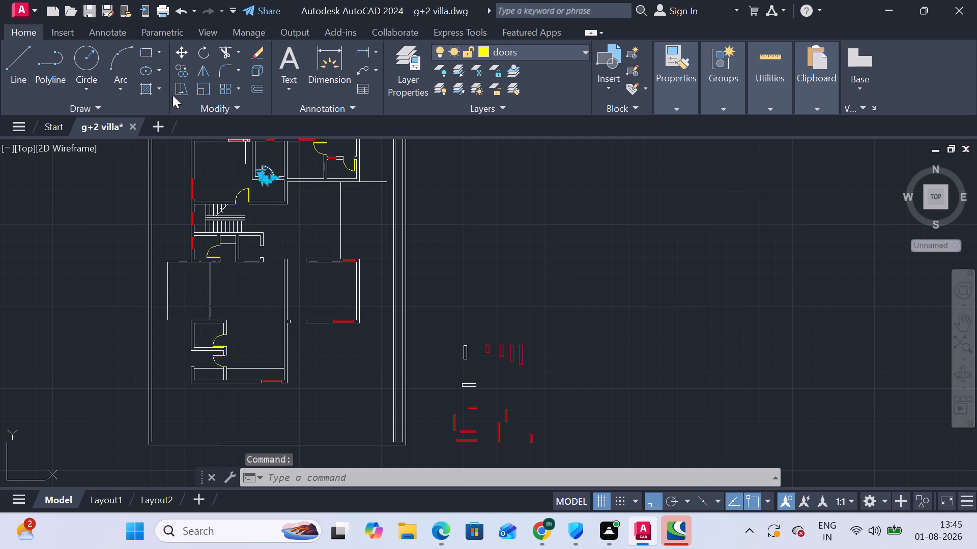
pyautogui.click(185, 65)
pyautogui.scroll(2, 231, 191)
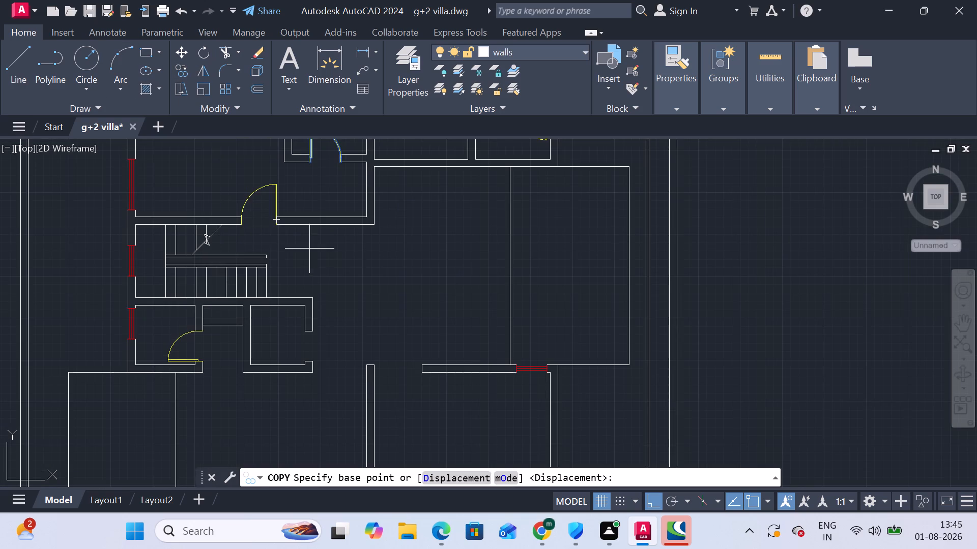
pyautogui.moveTo(339, 205); pyautogui.dragTo(328, 293, button='middle')
pyautogui.scroll(1, 328, 293)
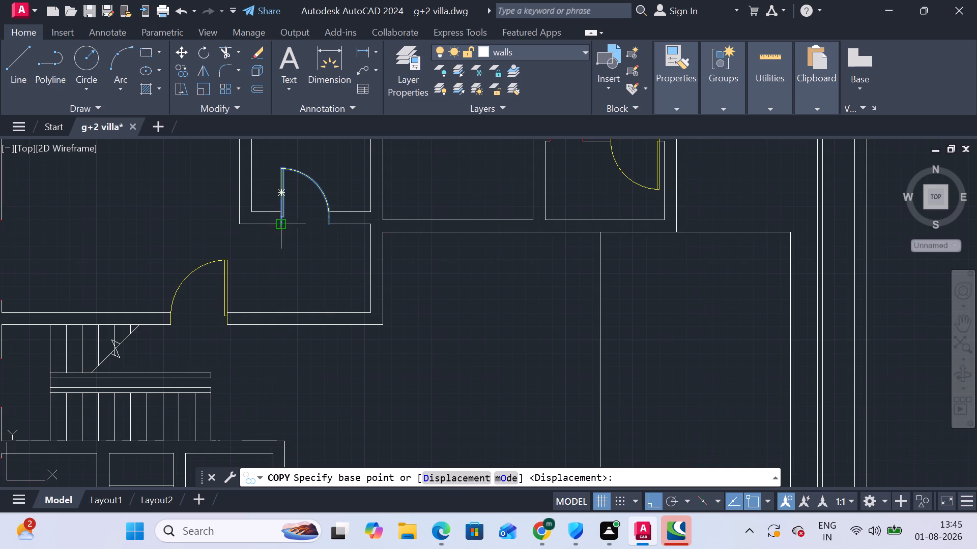
pyautogui.click(281, 226)
pyautogui.scroll(-3, 323, 336)
pyautogui.moveTo(319, 339); pyautogui.dragTo(334, 250, button='middle')
pyautogui.scroll(4, 352, 362)
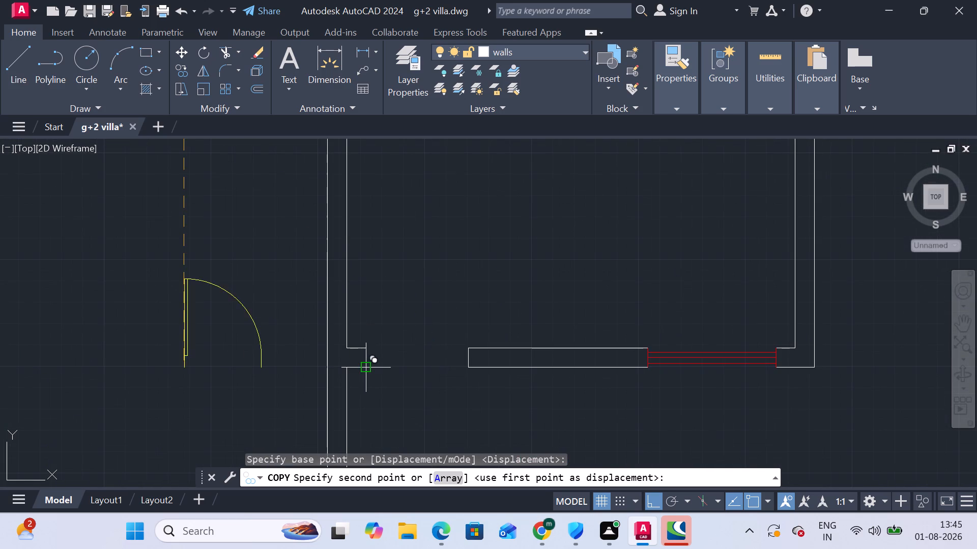
pyautogui.click(364, 366)
pyautogui.press('Escape')
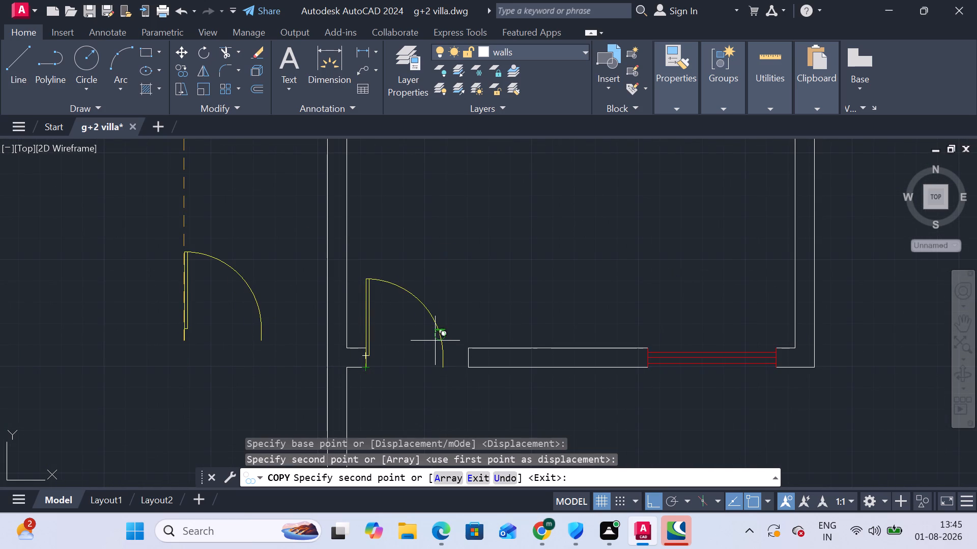
# Scale the copied door by reference from its hinge corner to span the full width of the lower-right room's bottom-wall opening.
pyautogui.moveTo(434, 341); pyautogui.dragTo(401, 258)
pyautogui.click(373, 225)
pyautogui.moveTo(389, 359); pyautogui.dragTo(382, 271, button='middle')
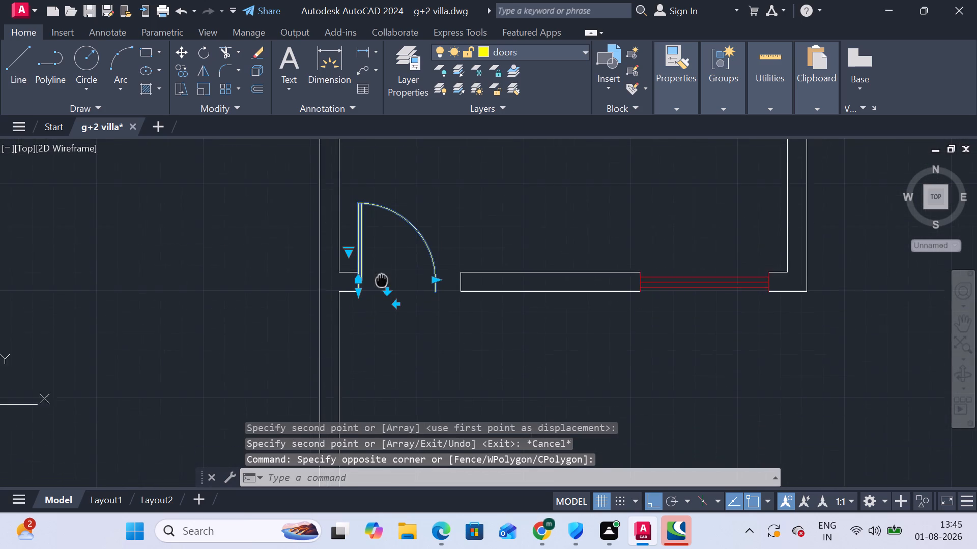
pyautogui.moveTo(382, 271); pyautogui.dragTo(382, 263, button='middle')
pyautogui.click(199, 86)
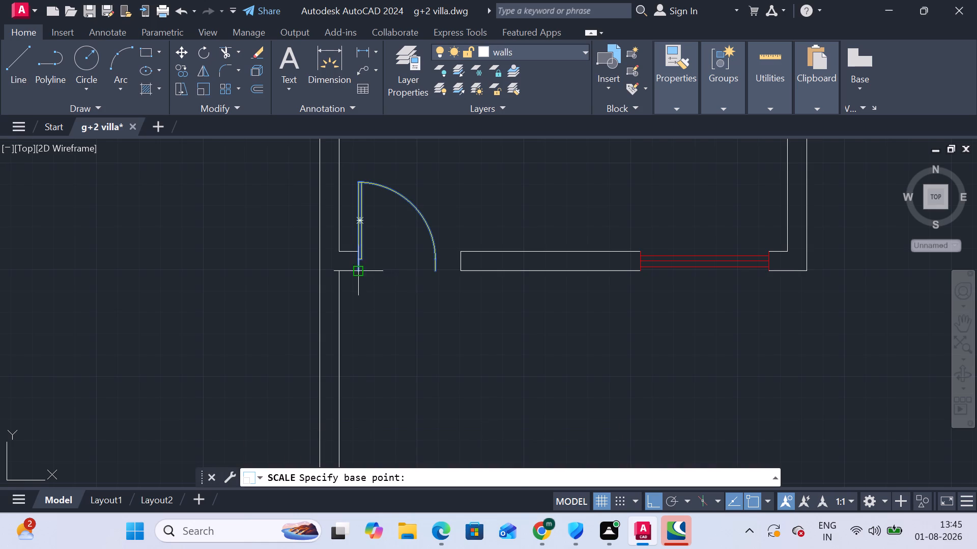
pyautogui.click(362, 272)
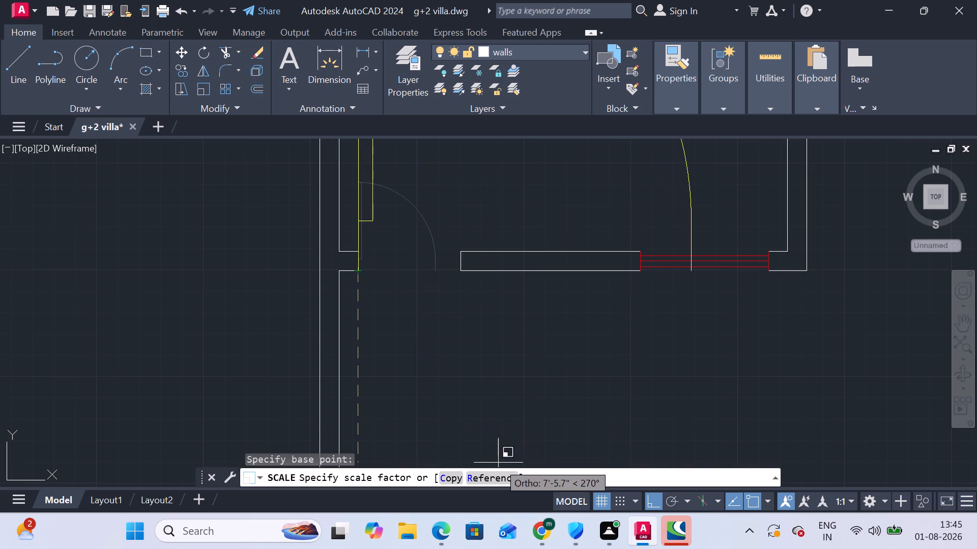
pyautogui.click(487, 482)
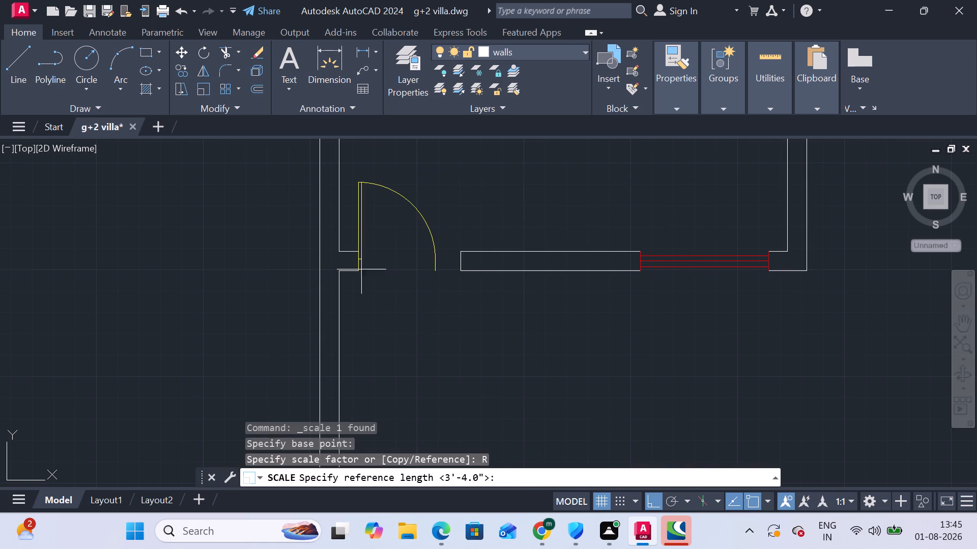
pyautogui.scroll(3, 360, 273)
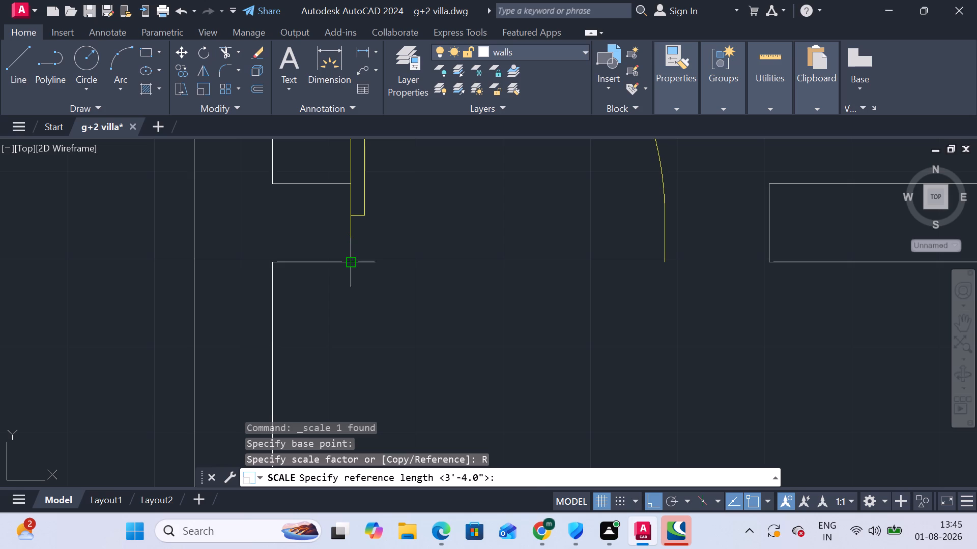
pyautogui.click(354, 263)
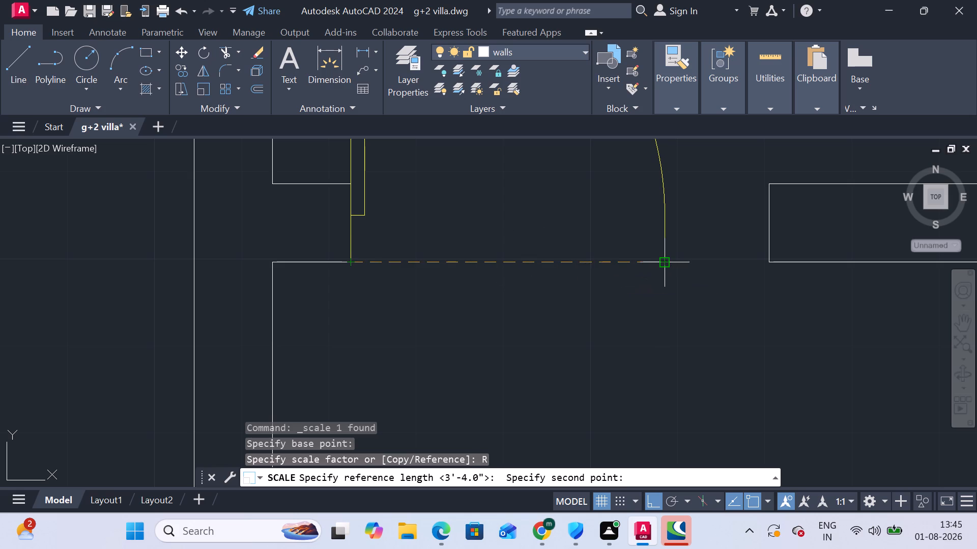
pyautogui.click(667, 263)
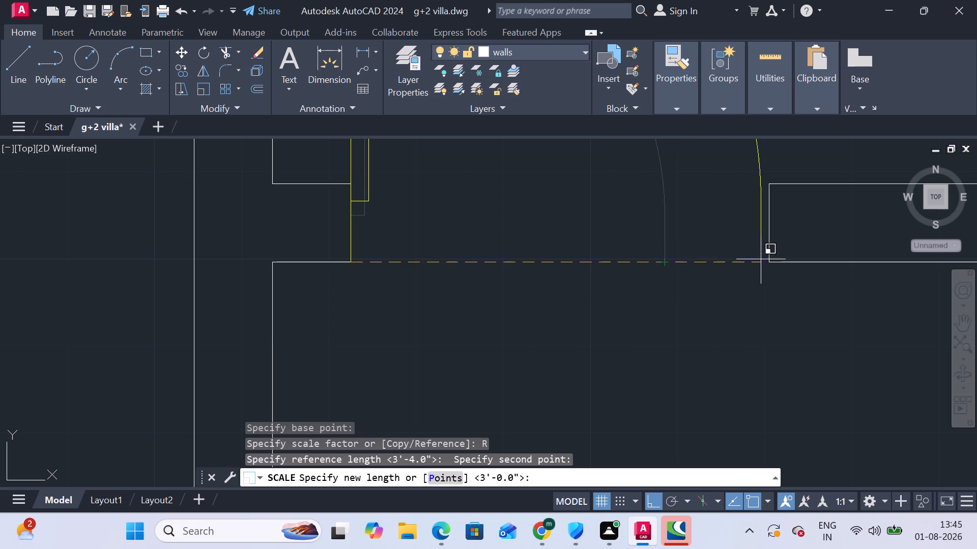
pyautogui.click(765, 258)
pyautogui.scroll(-4, 614, 266)
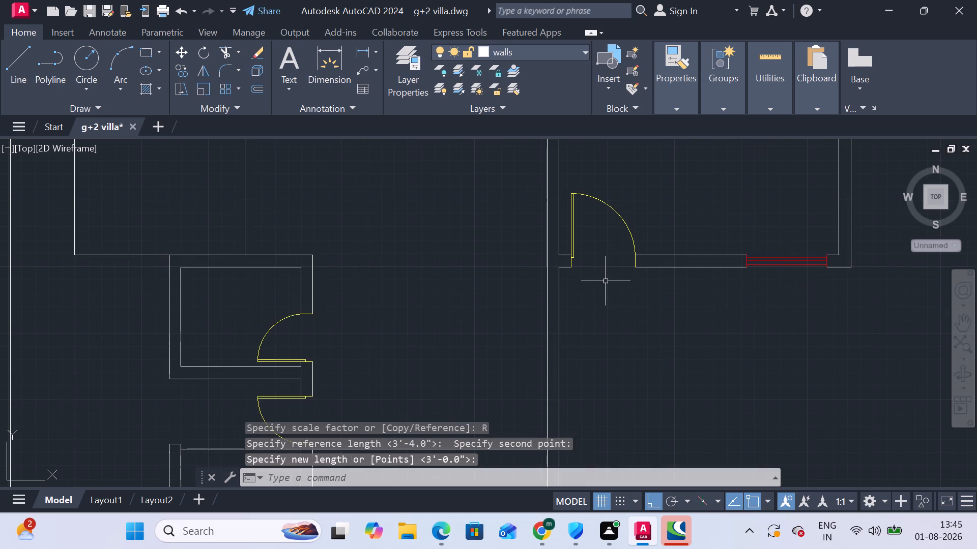
pyautogui.press('Escape')
# Save the drawing.
pyautogui.hotkey('ctrl', 's')
# Look over the plan, checking the openings around the lower-right room and central area that still lack doors.
pyautogui.scroll(-4, 623, 285)
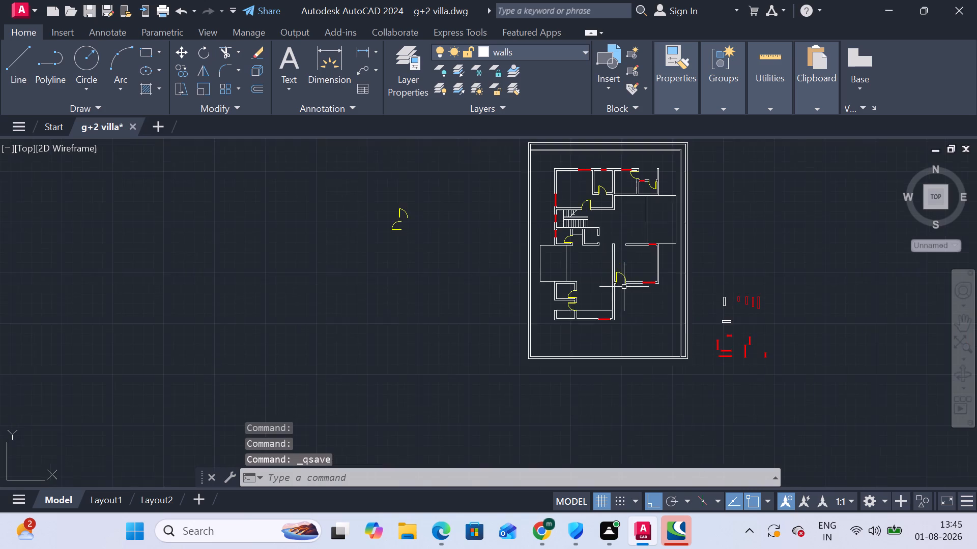
pyautogui.moveTo(613, 286); pyautogui.dragTo(512, 265, button='middle')
pyautogui.scroll(1, 524, 261)
pyautogui.moveTo(528, 265); pyautogui.dragTo(532, 333, button='middle')
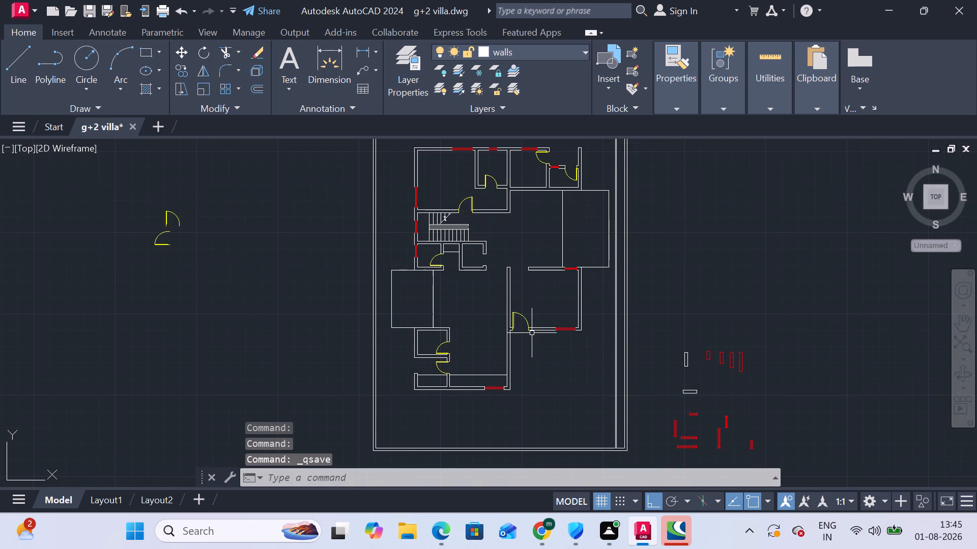
pyautogui.scroll(1, 532, 333)
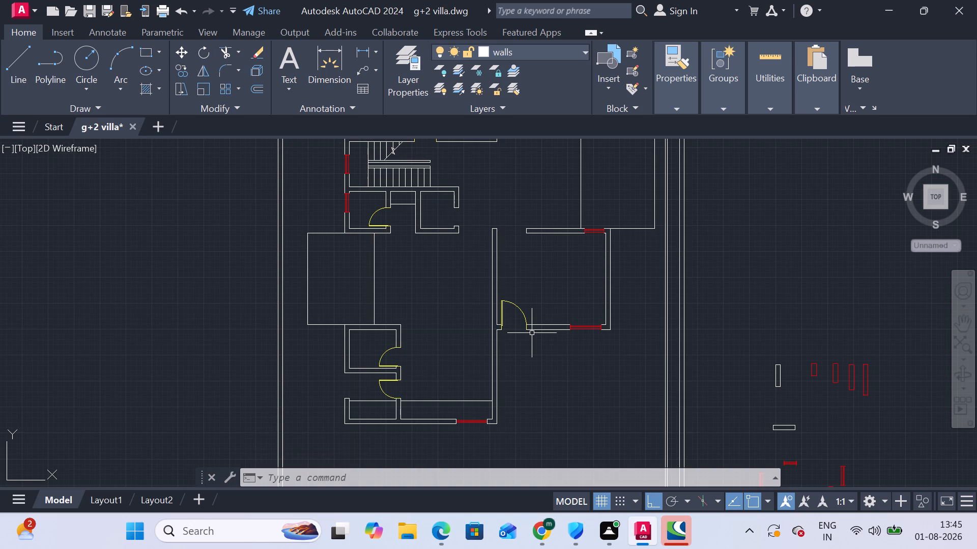
pyautogui.scroll(-1, 516, 317)
pyautogui.moveTo(510, 274); pyautogui.dragTo(508, 313, button='middle')
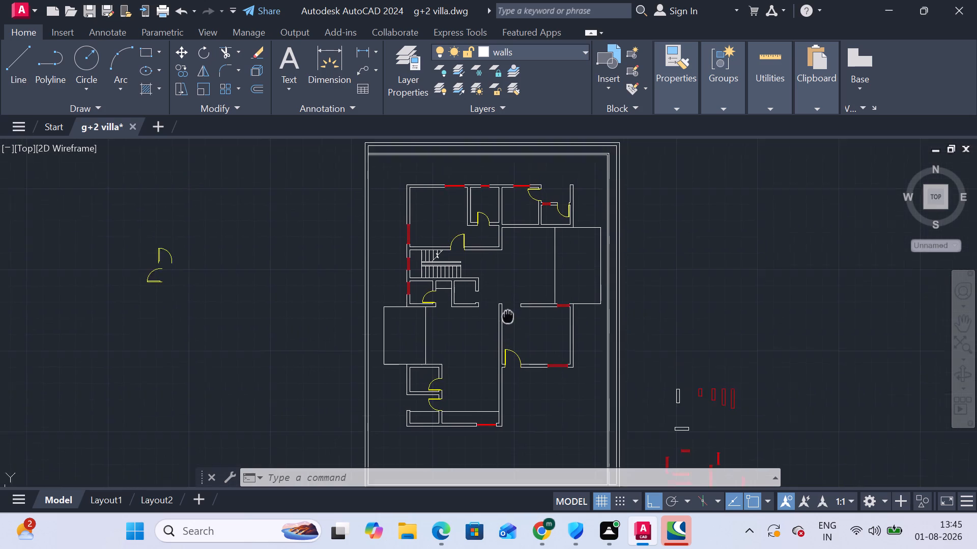
# Examine the staircase area, the small rooms below it and the central openings for what still needs placing in the plan.
pyautogui.moveTo(508, 313); pyautogui.dragTo(483, 292, button='middle')
pyautogui.scroll(1, 434, 252)
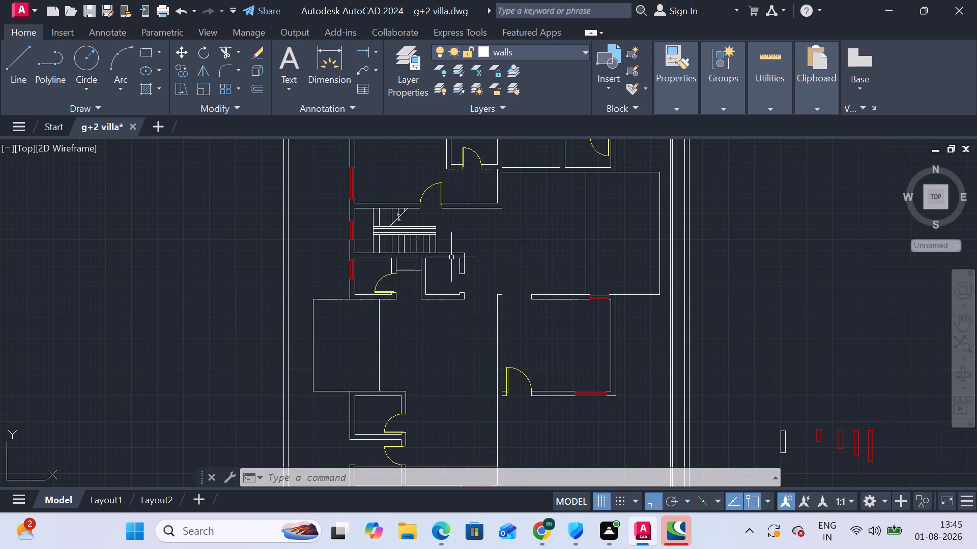
pyautogui.scroll(1, 401, 220)
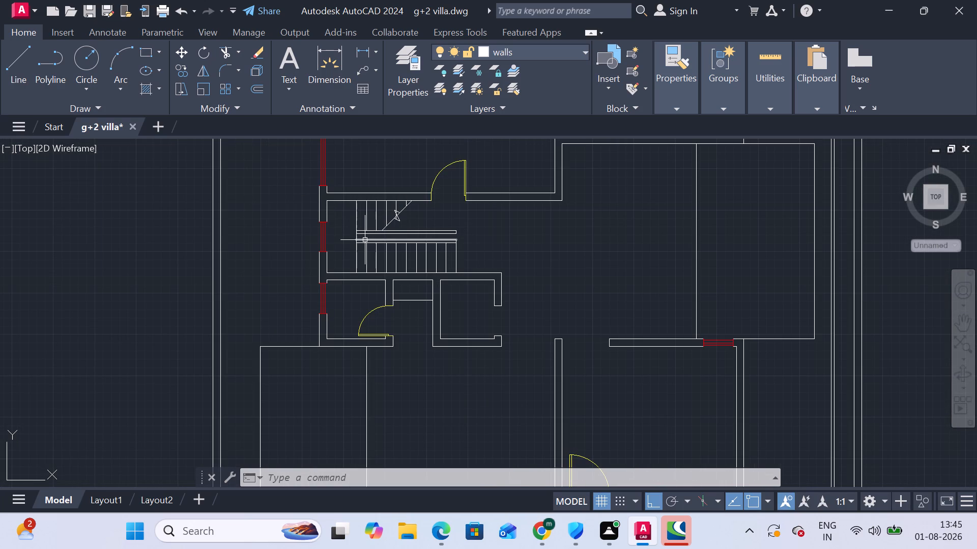
pyautogui.moveTo(466, 246); pyautogui.dragTo(386, 211, button='middle')
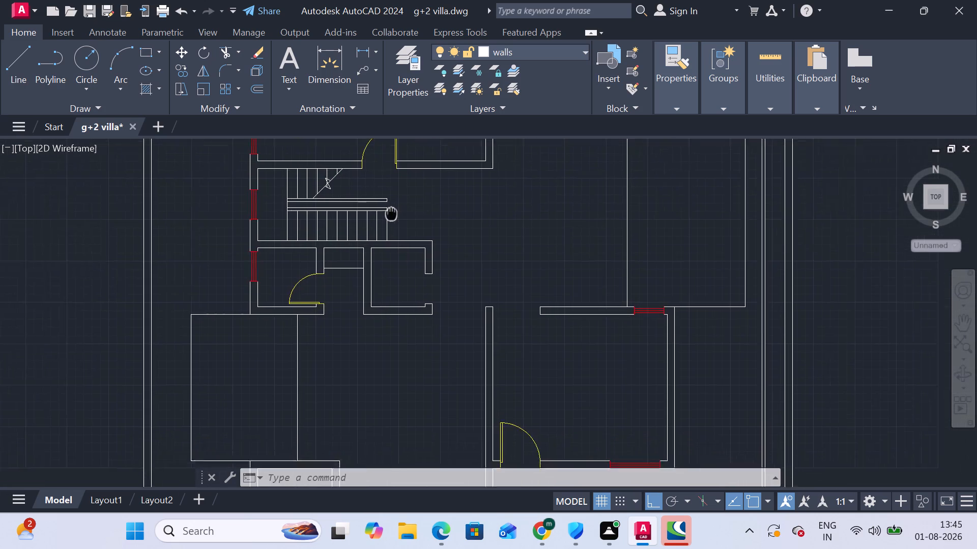
pyautogui.moveTo(386, 211); pyautogui.dragTo(377, 208, button='middle')
pyautogui.moveTo(374, 208); pyautogui.dragTo(360, 231, button='middle')
pyautogui.scroll(1, 360, 231)
pyautogui.scroll(-1, 360, 231)
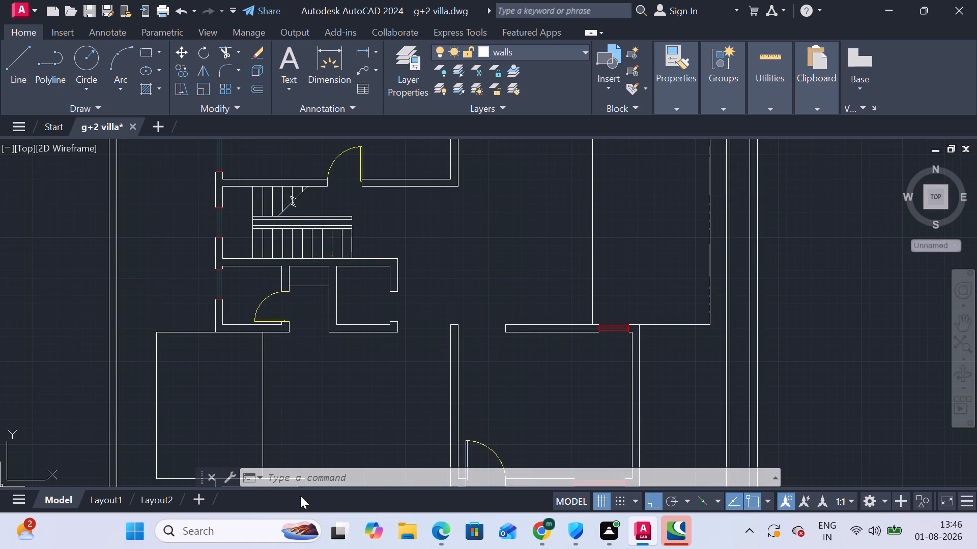
pyautogui.scroll(-2, 439, 269)
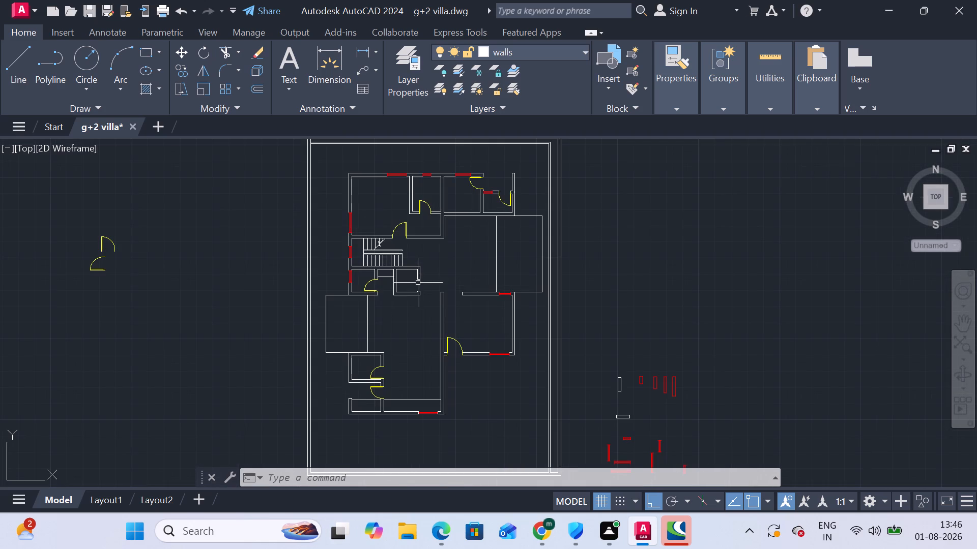
pyautogui.scroll(1, 418, 283)
pyautogui.scroll(-1, 418, 283)
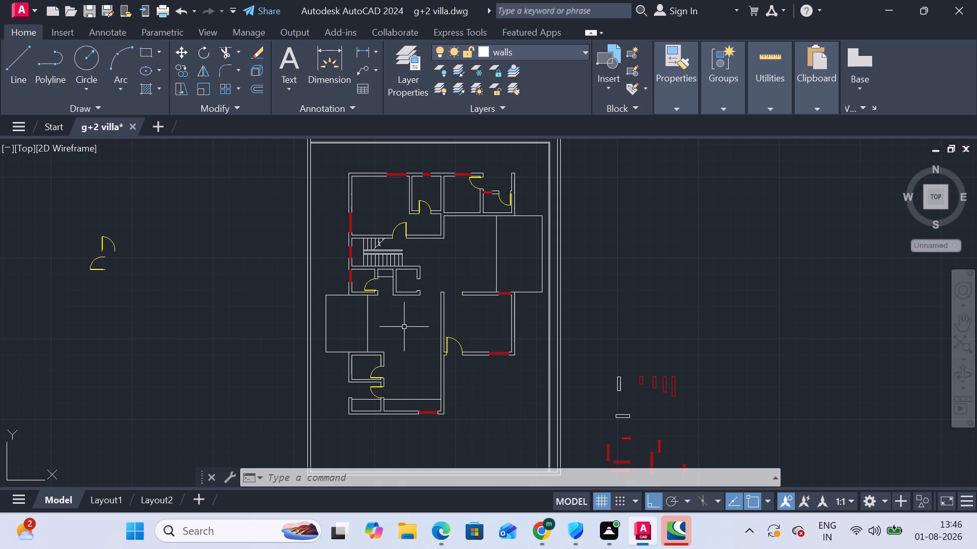
pyautogui.moveTo(401, 314); pyautogui.dragTo(397, 277, button='middle')
pyautogui.moveTo(397, 277); pyautogui.dragTo(373, 325, button='middle')
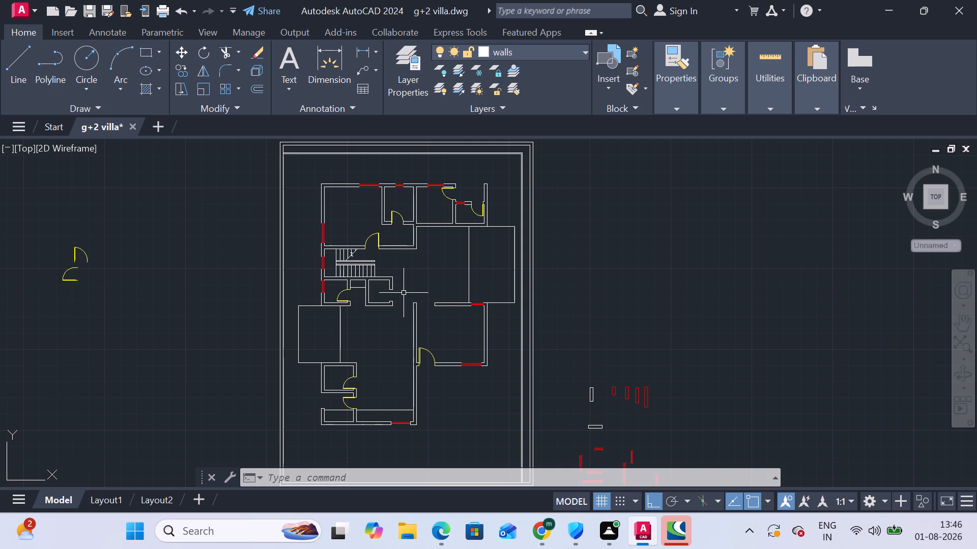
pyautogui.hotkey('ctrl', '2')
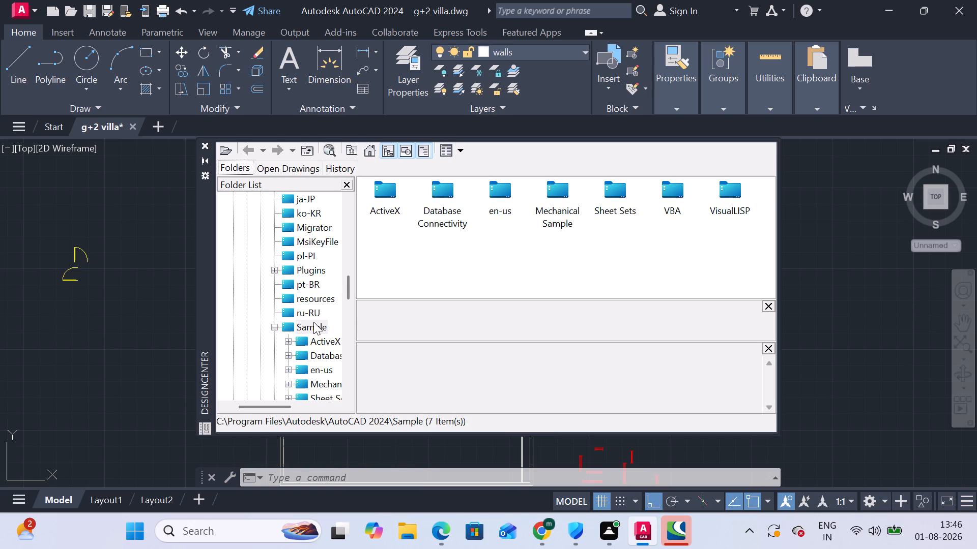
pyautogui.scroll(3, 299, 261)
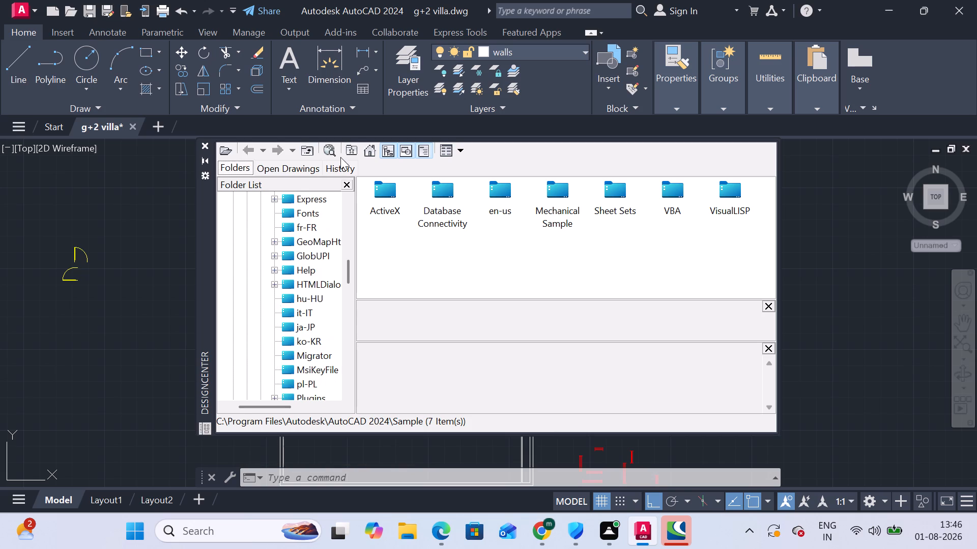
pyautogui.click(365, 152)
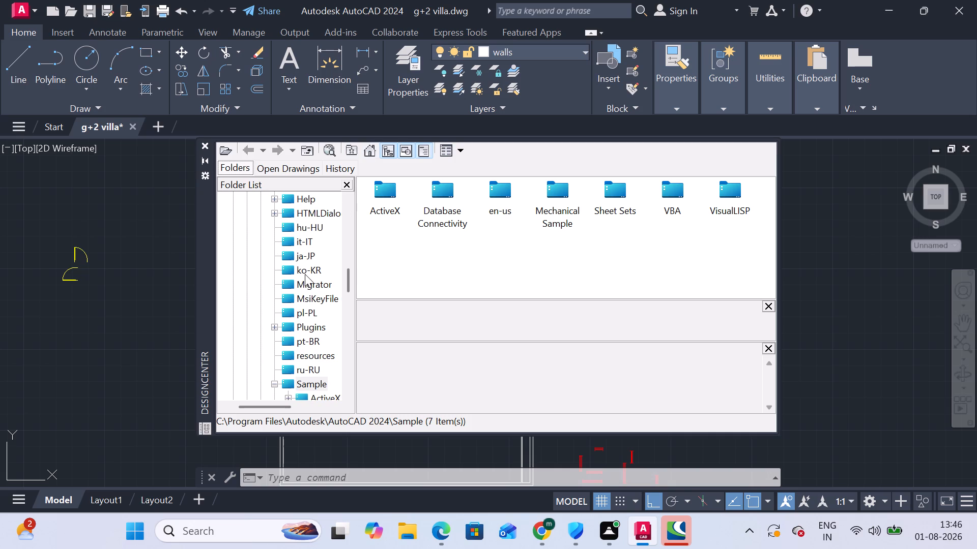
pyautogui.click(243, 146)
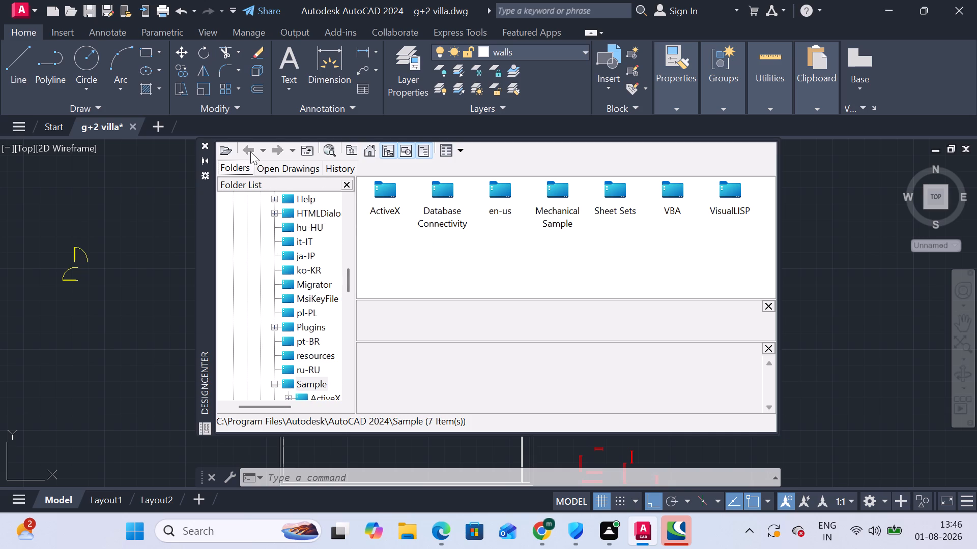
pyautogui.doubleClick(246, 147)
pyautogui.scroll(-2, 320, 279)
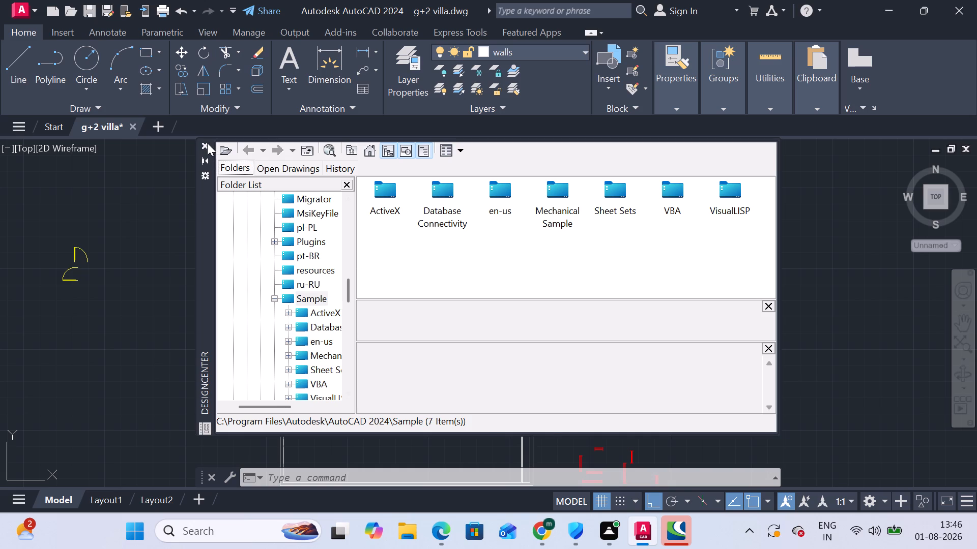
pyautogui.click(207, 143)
# Open DesignCenter and browse from the Sample folder through en-us to the DesignCenter folder of block library drawings.
pyautogui.hotkey('ctrl', '2')
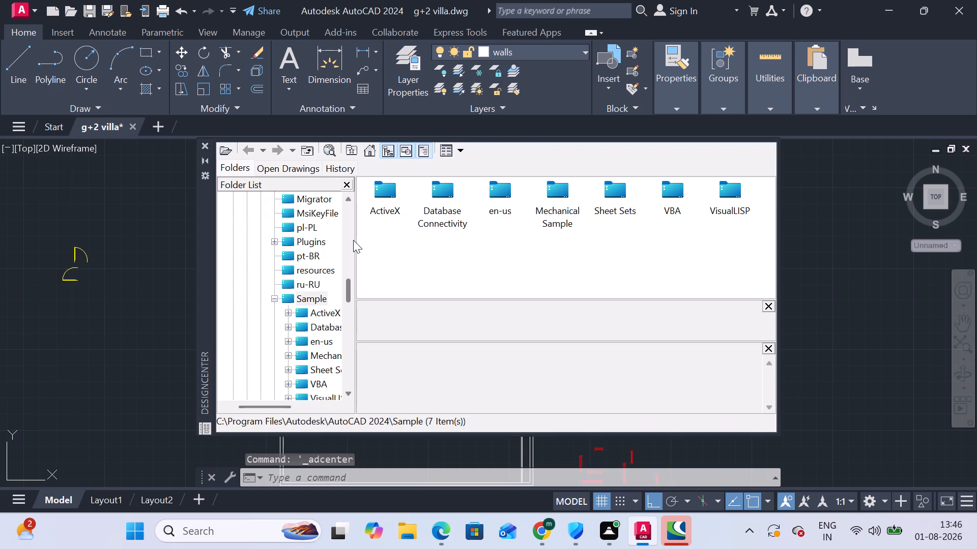
pyautogui.scroll(-1, 342, 300)
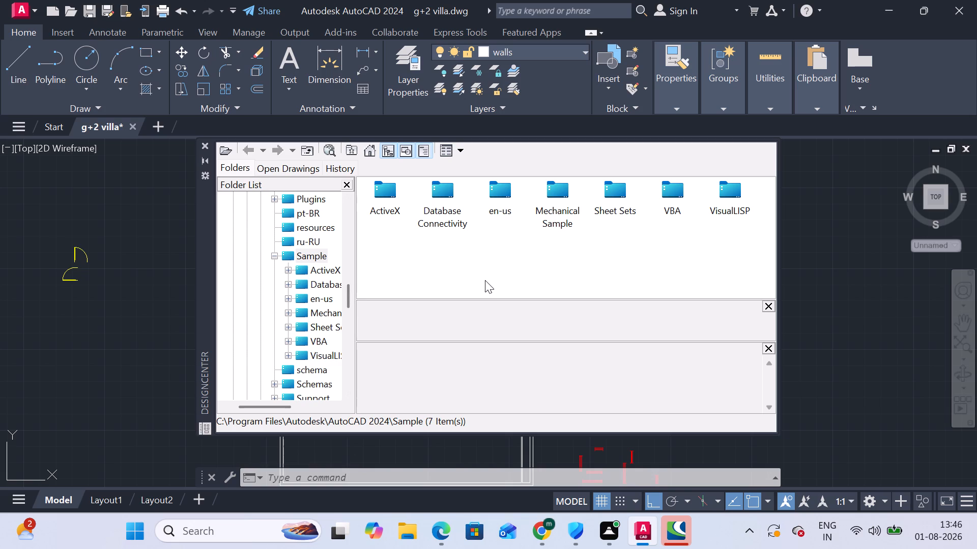
pyautogui.doubleClick(498, 196)
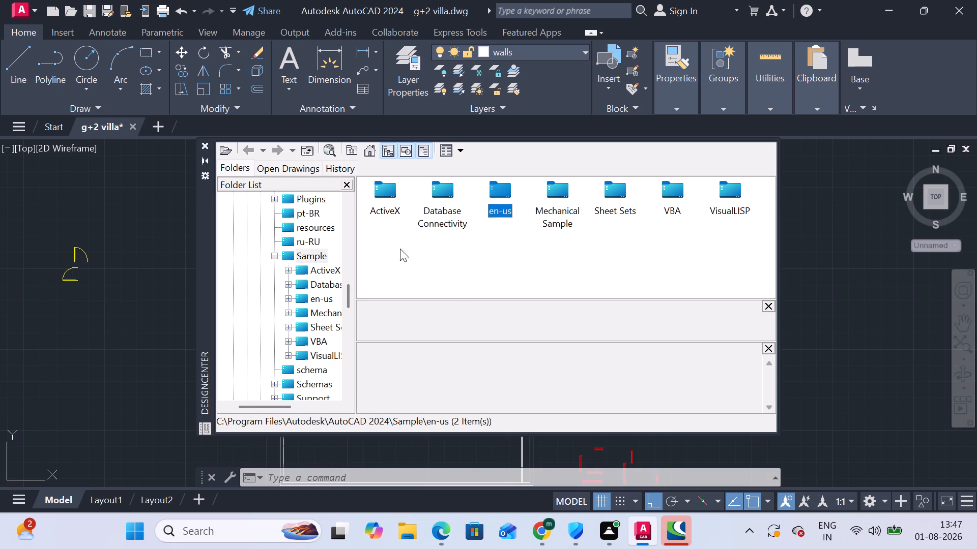
pyautogui.doubleClick(390, 188)
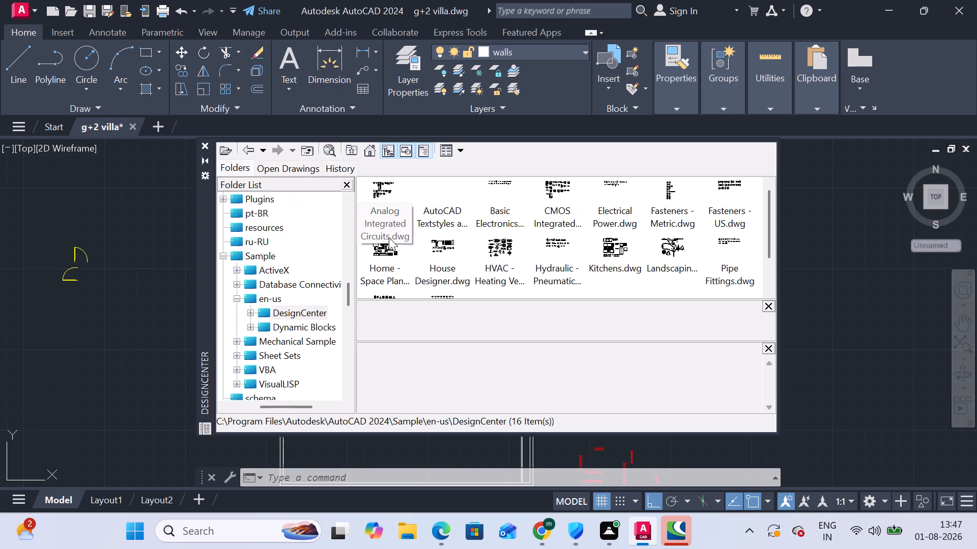
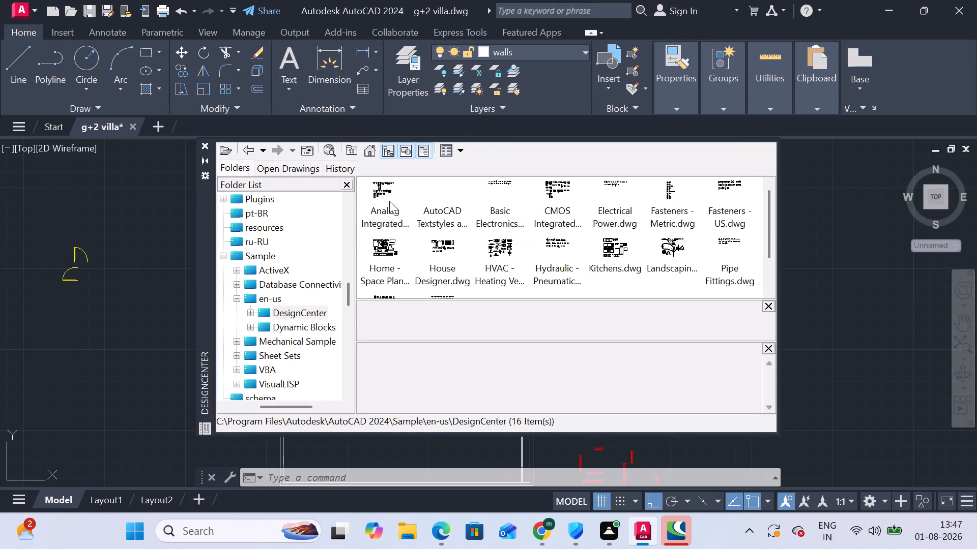
# Insert the Bed - Queen block from the Home - Space Planner.dwg sample beside the loose door symbols outside the plan.
pyautogui.doubleClick(377, 247)
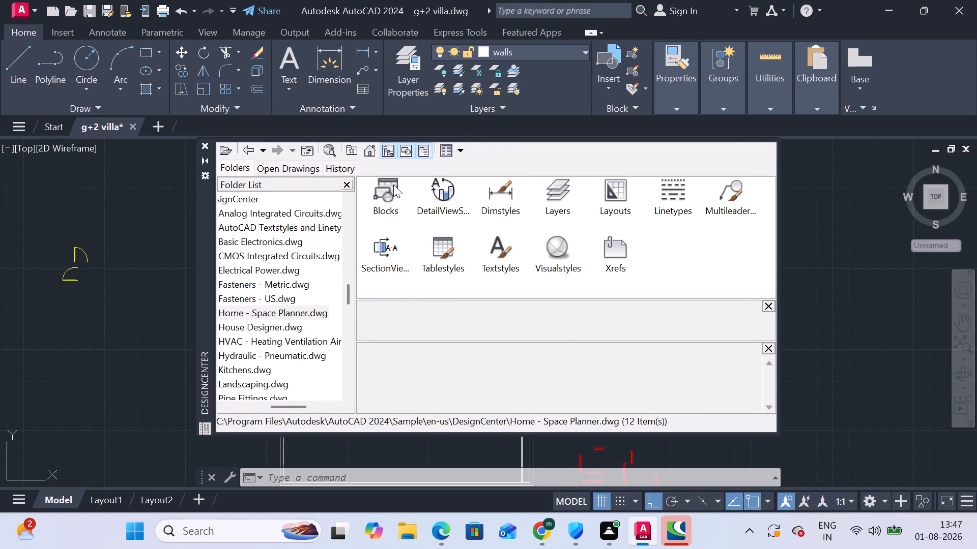
pyautogui.doubleClick(393, 185)
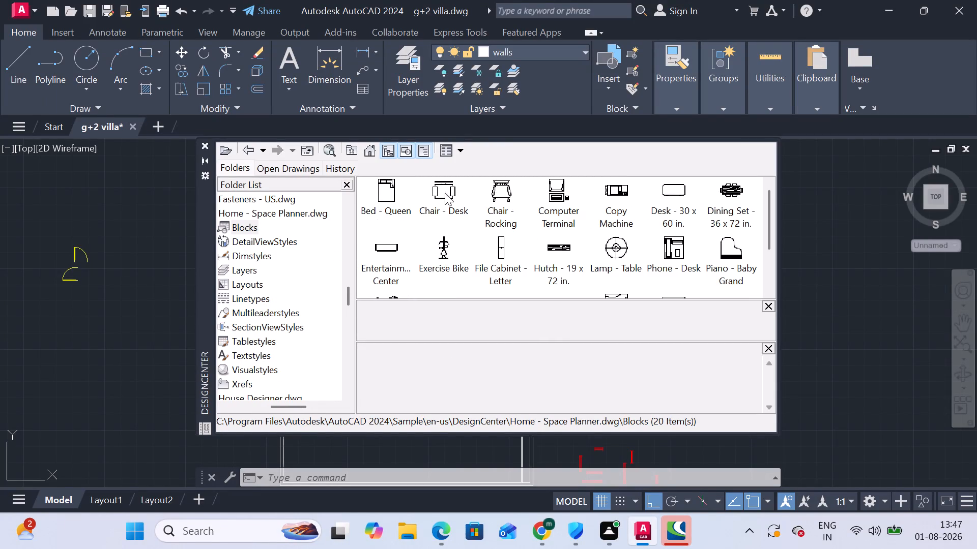
pyautogui.click(381, 190)
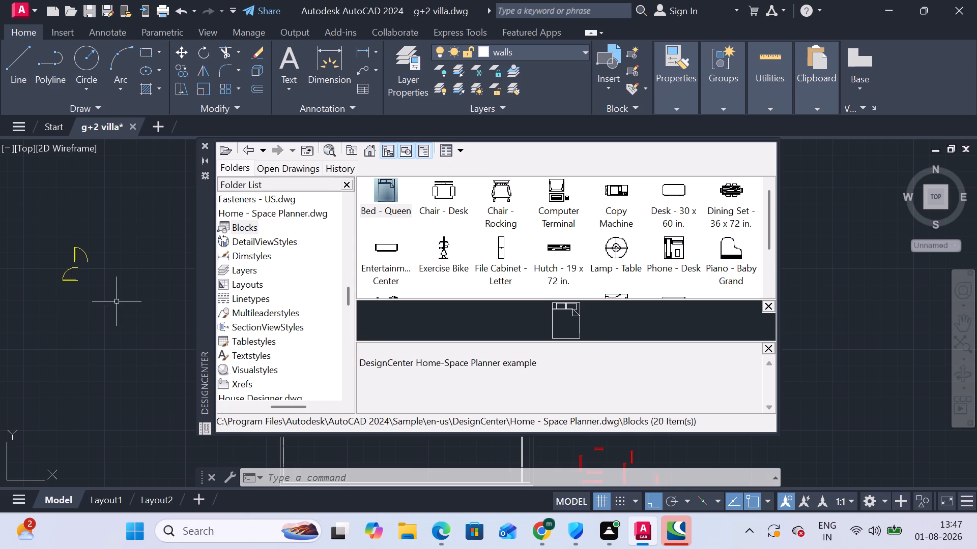
pyautogui.click(117, 301)
pyautogui.click(142, 307)
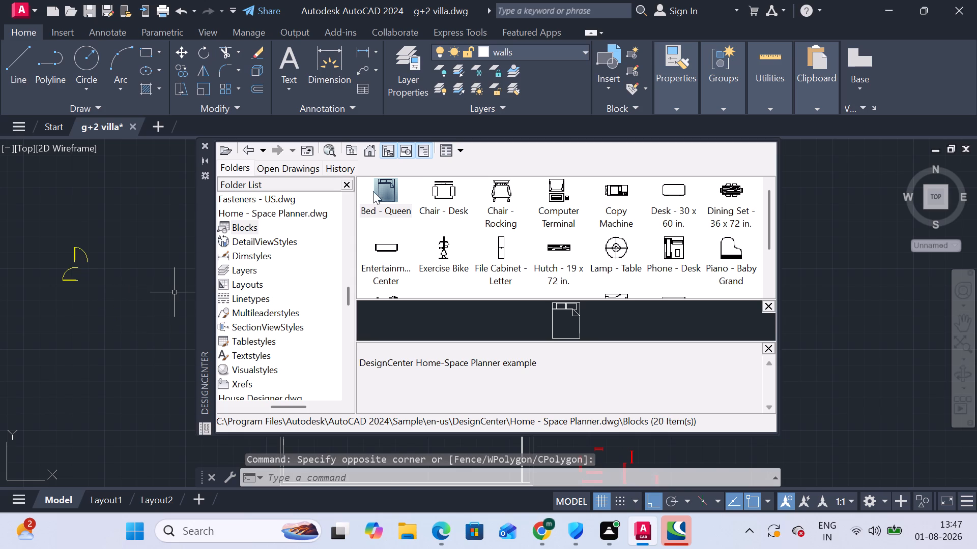
pyautogui.moveTo(393, 189); pyautogui.dragTo(104, 273)
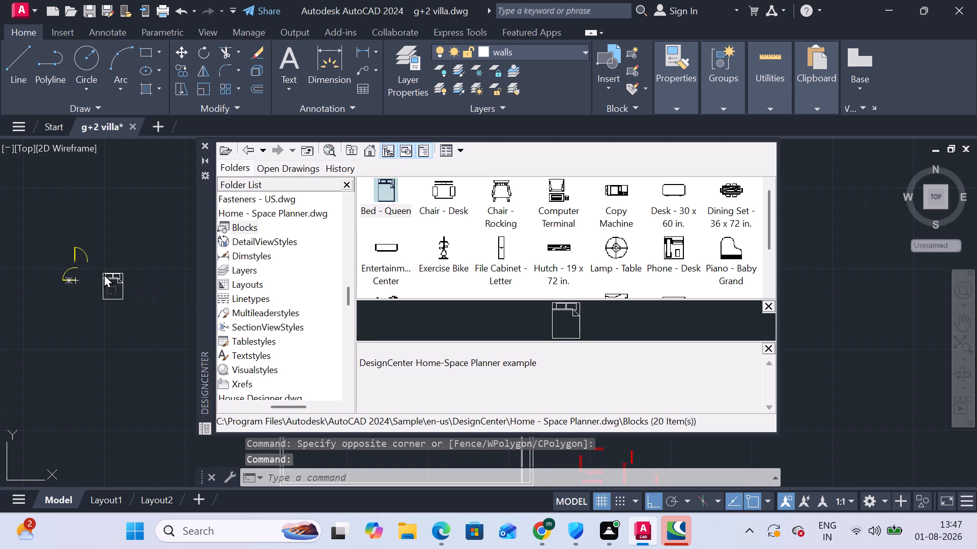
pyautogui.moveTo(104, 273); pyautogui.dragTo(106, 273)
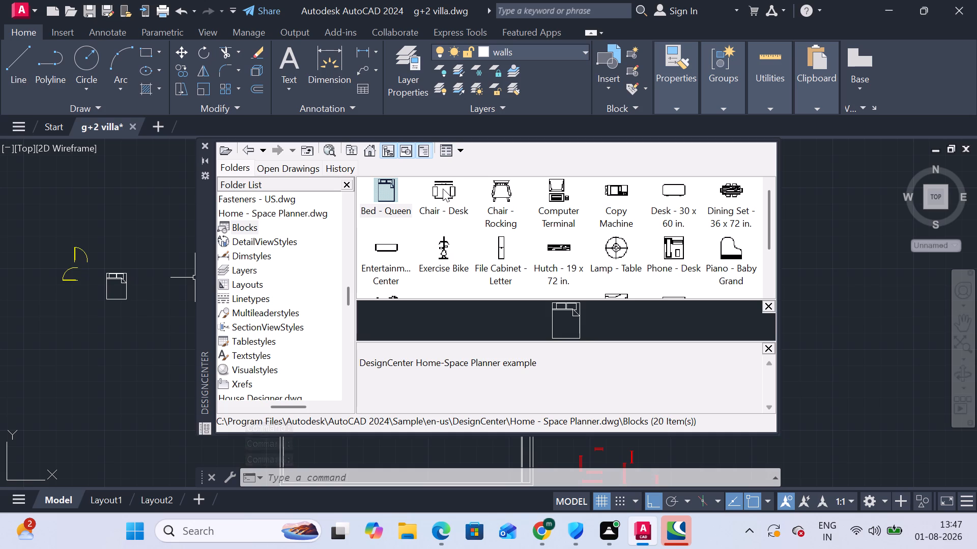
# Insert the Chair - Desk block from Home - Space Planner.dwg in the empty area below the queen bed.
pyautogui.moveTo(443, 189); pyautogui.dragTo(114, 335)
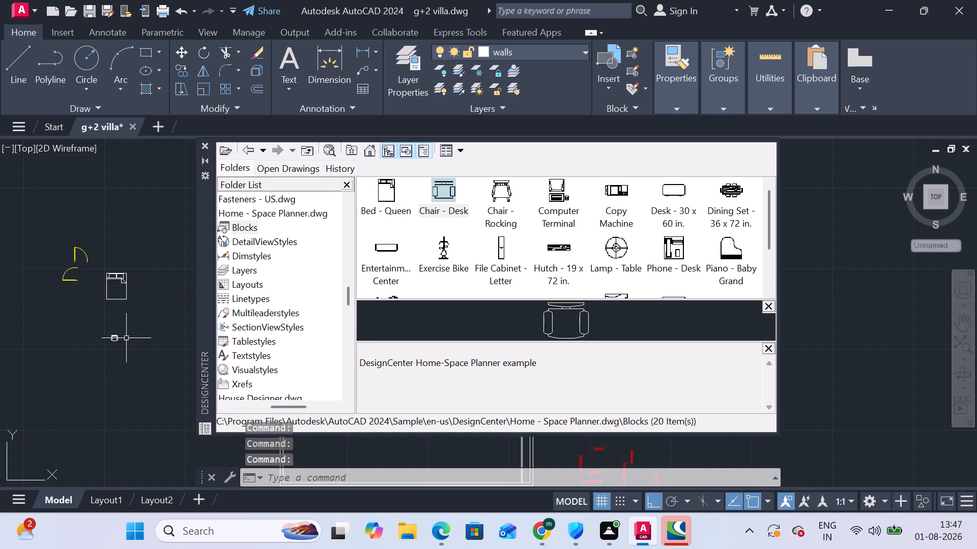
pyautogui.scroll(4, 125, 339)
pyautogui.scroll(-1, 98, 348)
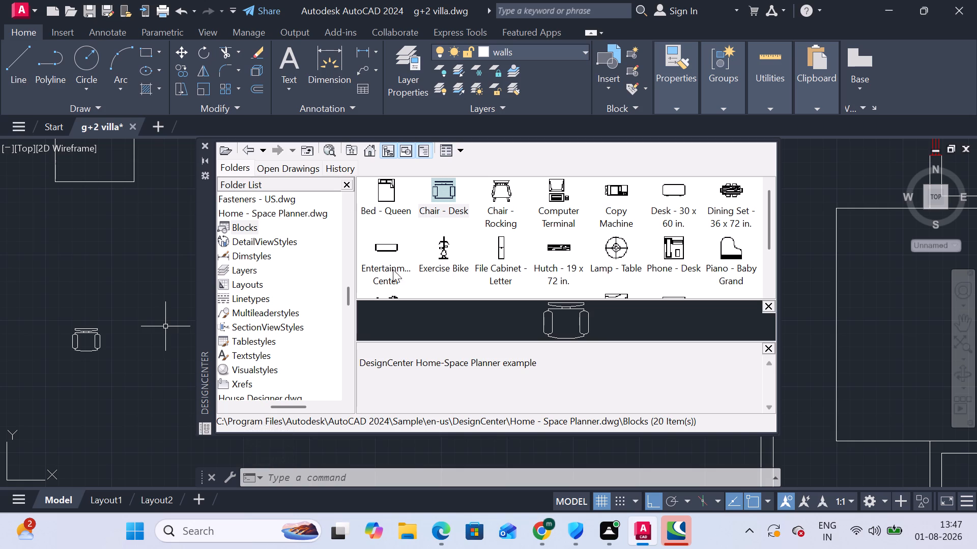
# Insert the Dining Set - 36 x 72 in. block between the queen bed and the desk chair.
pyautogui.scroll(-2, 555, 217)
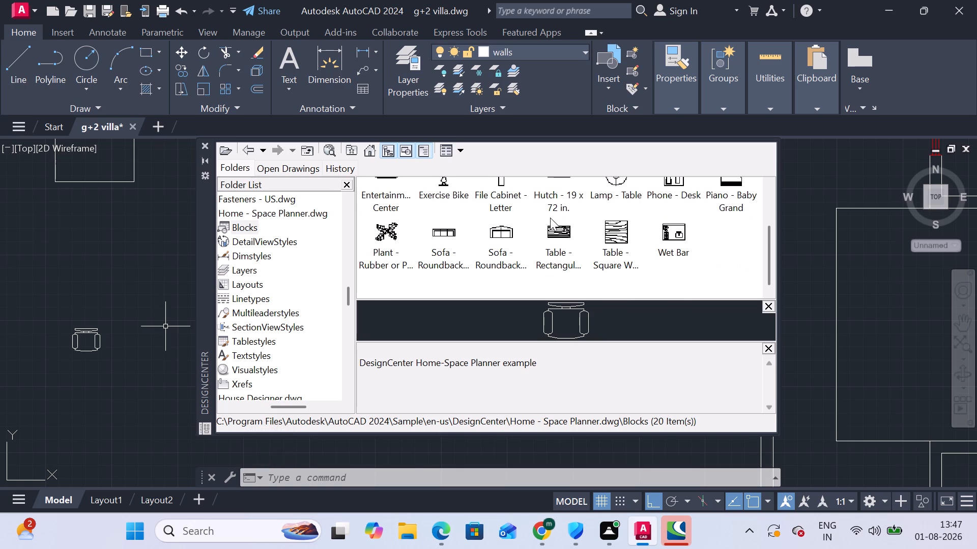
pyautogui.scroll(1, 550, 218)
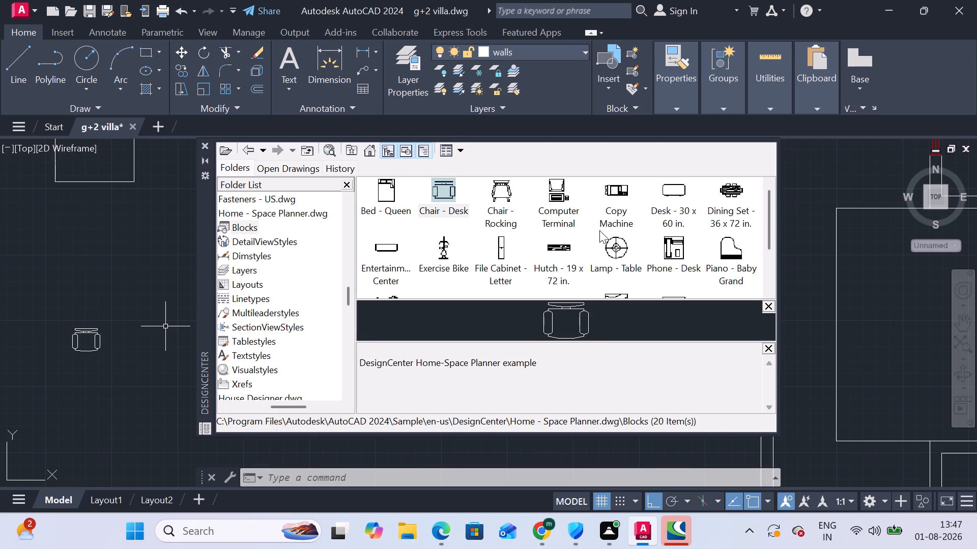
pyautogui.moveTo(727, 191); pyautogui.dragTo(428, 252)
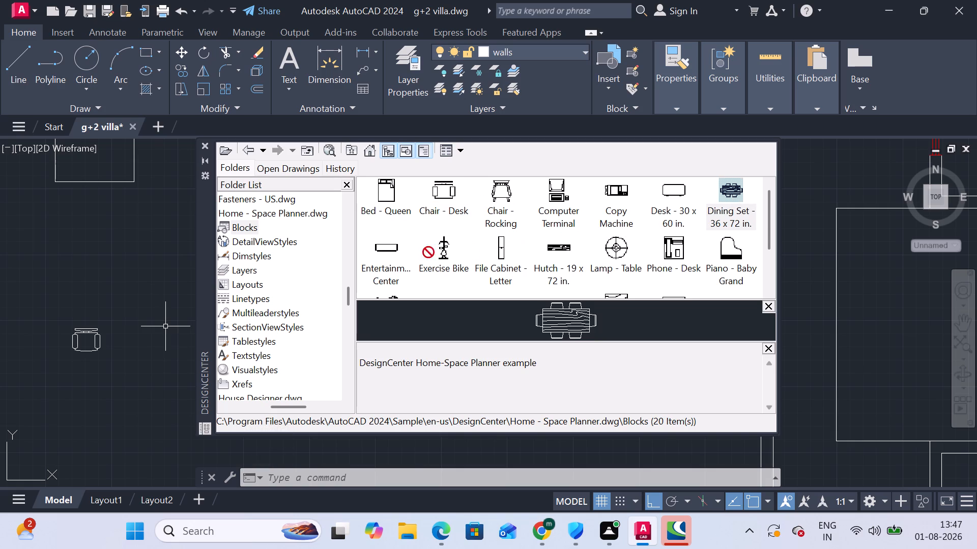
pyautogui.moveTo(428, 252); pyautogui.dragTo(95, 255)
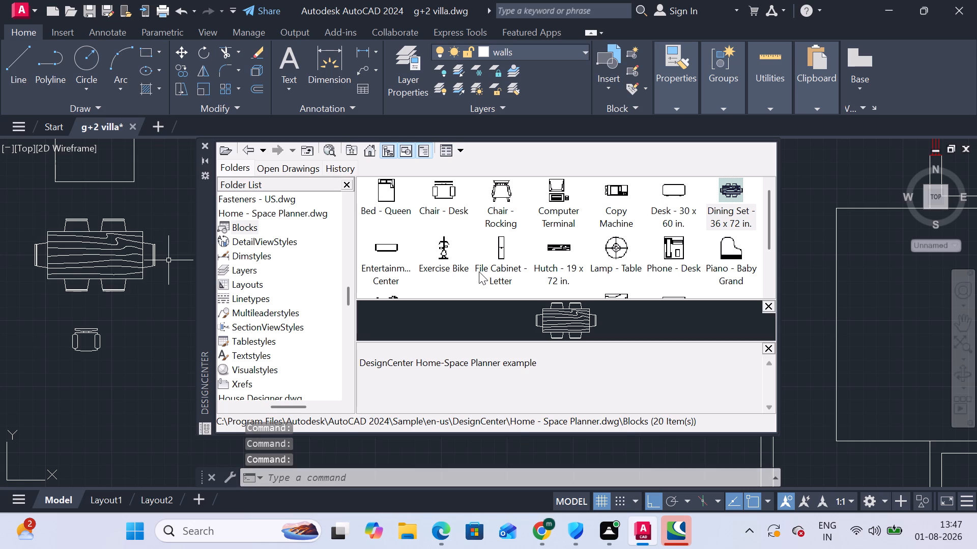
# Insert the rectangular wood table block below the desk chair.
pyautogui.scroll(-1, 634, 260)
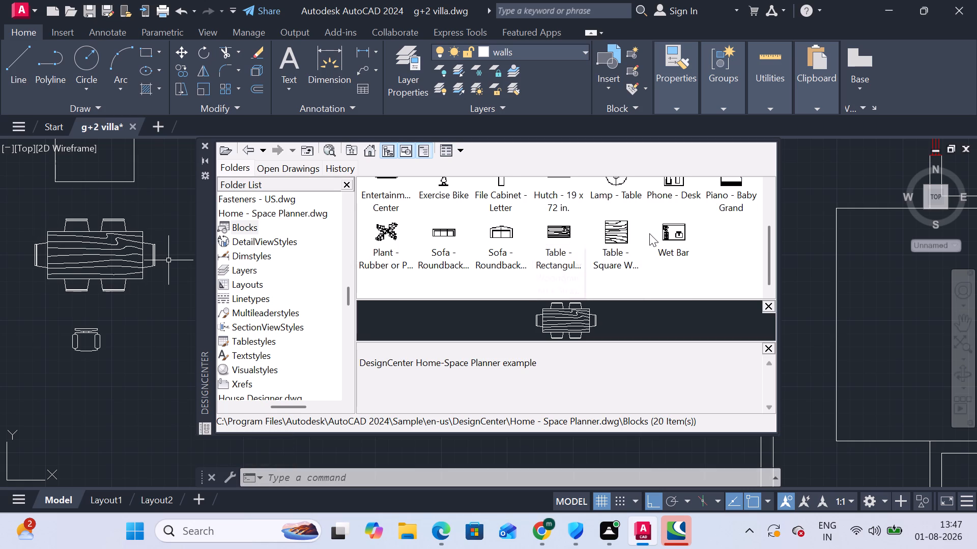
pyautogui.moveTo(560, 232); pyautogui.dragTo(52, 395)
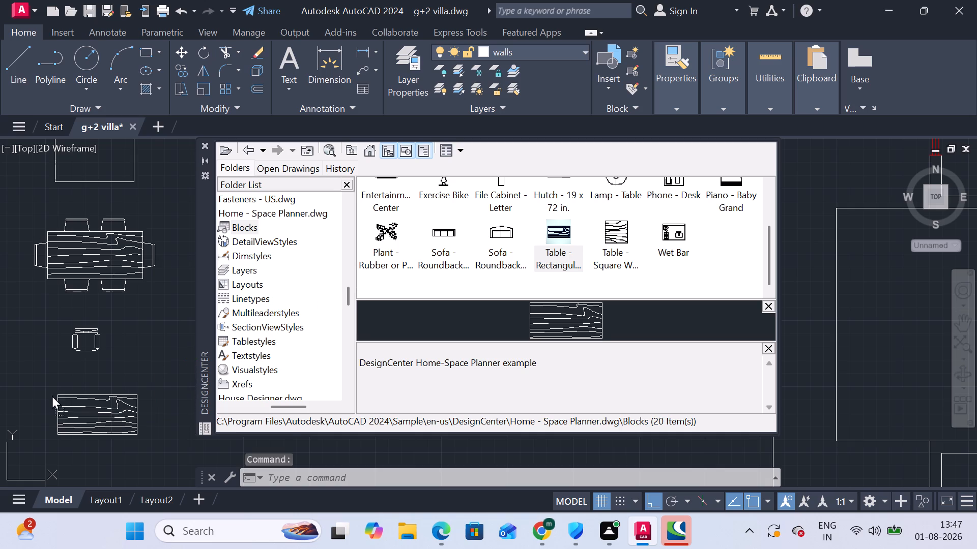
pyautogui.moveTo(52, 395); pyautogui.dragTo(47, 395)
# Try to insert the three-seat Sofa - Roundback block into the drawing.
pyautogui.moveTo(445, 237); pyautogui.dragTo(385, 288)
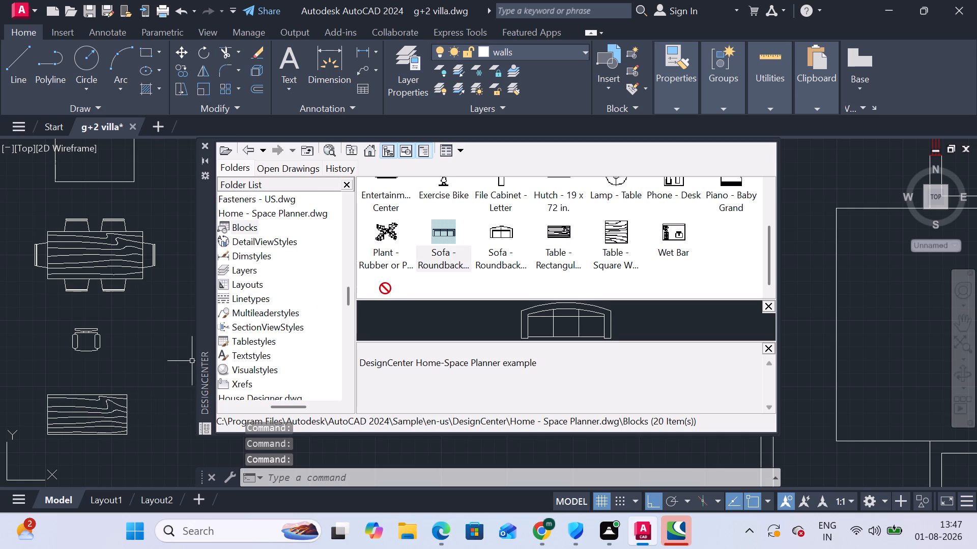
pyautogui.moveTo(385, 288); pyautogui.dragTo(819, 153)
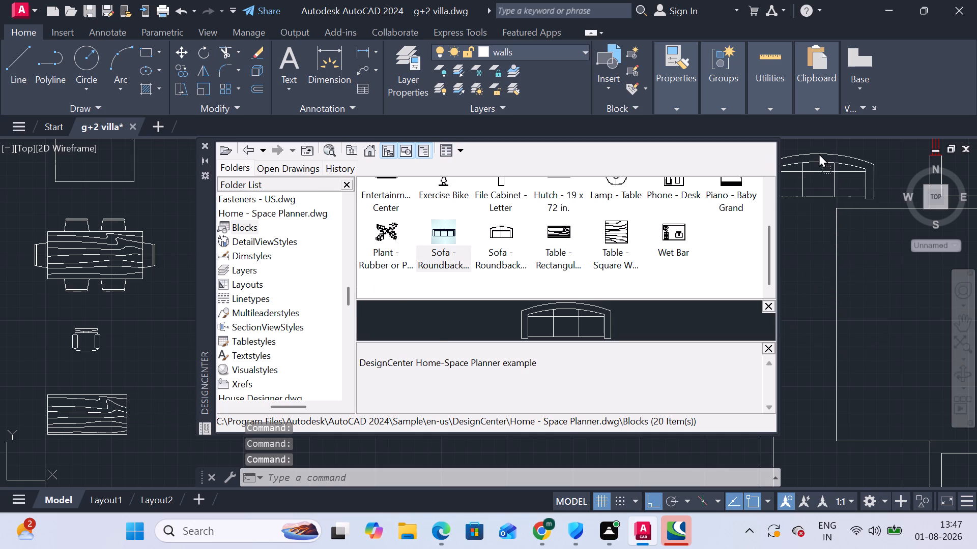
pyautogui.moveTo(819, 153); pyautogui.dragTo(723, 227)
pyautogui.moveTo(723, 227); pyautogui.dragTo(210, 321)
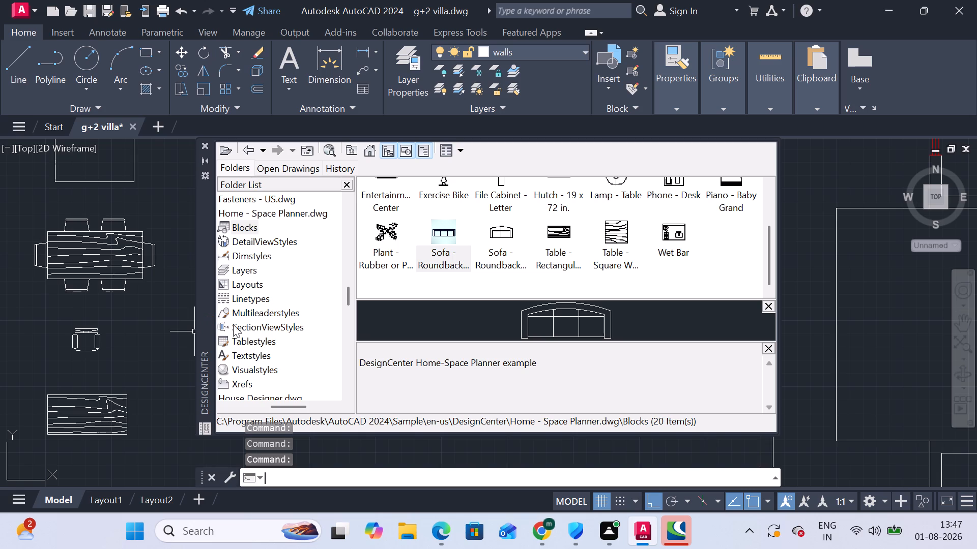
# Insert the Plant - Rubber block in the empty area well to the left of the other furniture blocks.
pyautogui.scroll(-2, 240, 330)
pyautogui.scroll(-3, 790, 303)
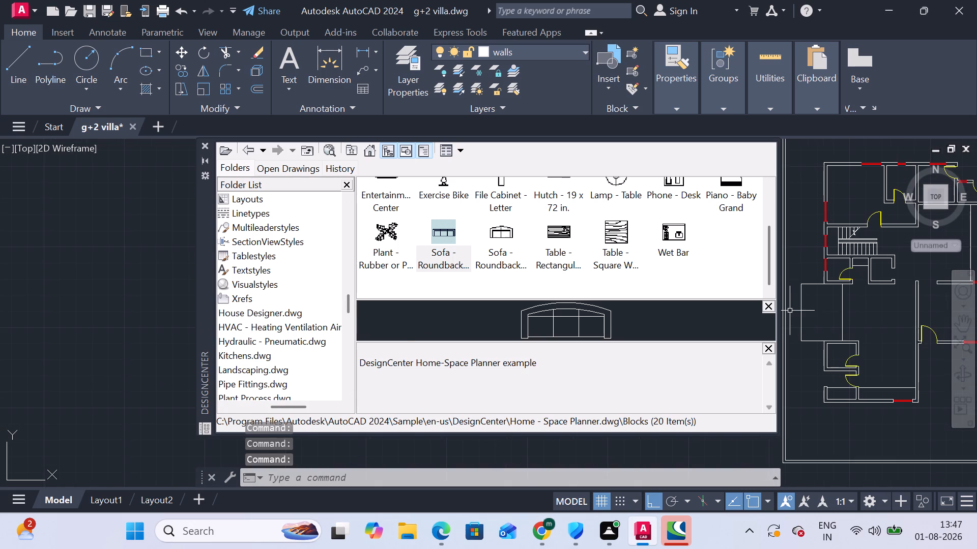
pyautogui.scroll(1, 782, 310)
pyautogui.scroll(-1, 610, 264)
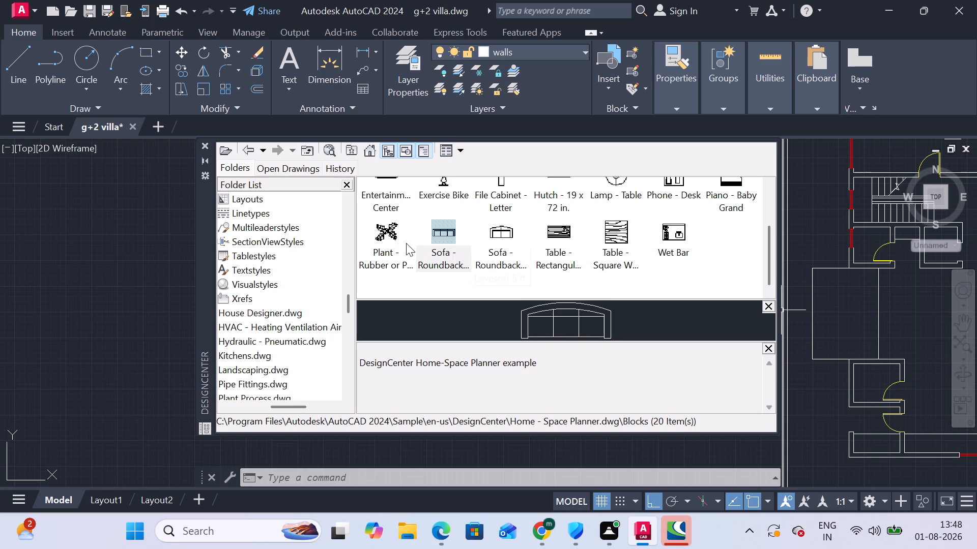
pyautogui.scroll(1, 395, 234)
pyautogui.scroll(-1, 395, 234)
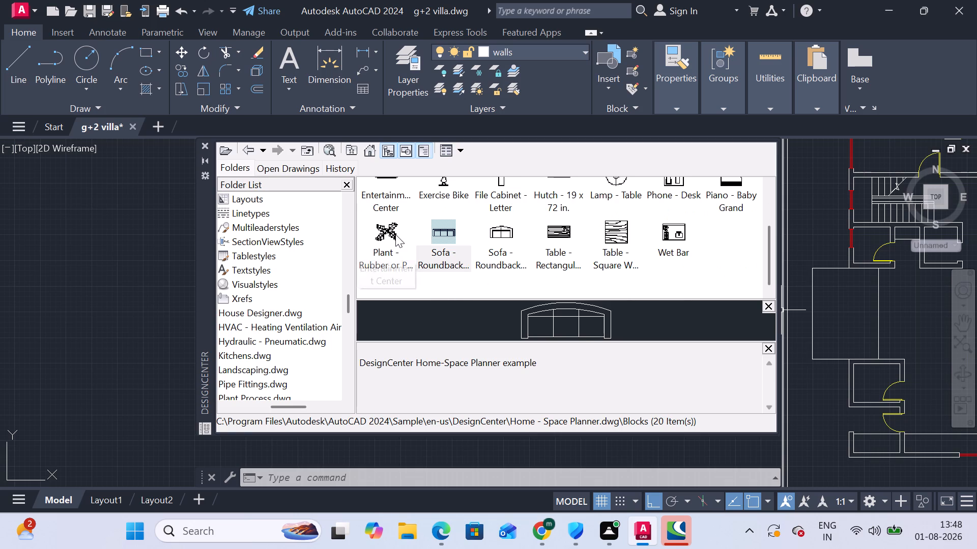
pyautogui.moveTo(391, 232); pyautogui.dragTo(60, 292)
pyautogui.scroll(2, 71, 291)
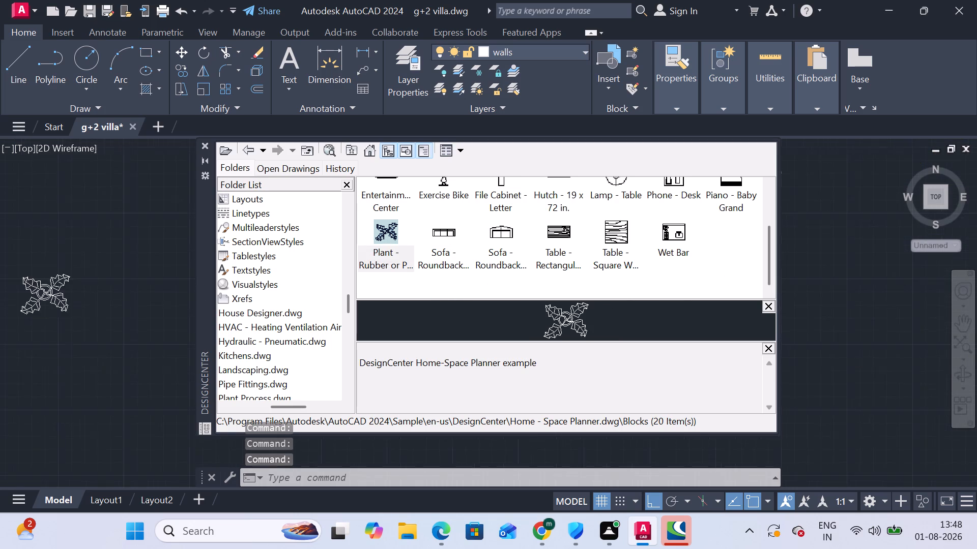
pyautogui.scroll(1, 71, 291)
pyautogui.scroll(-2, 73, 291)
pyautogui.scroll(-2, 519, 266)
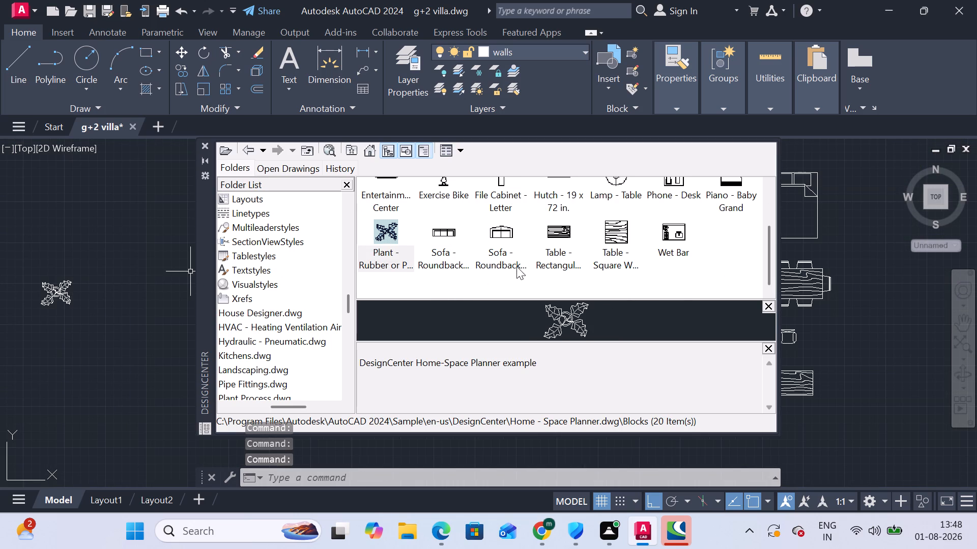
# Look through the blocks of Home - Space Planner.dwg for further furniture to use.
pyautogui.scroll(4, 514, 253)
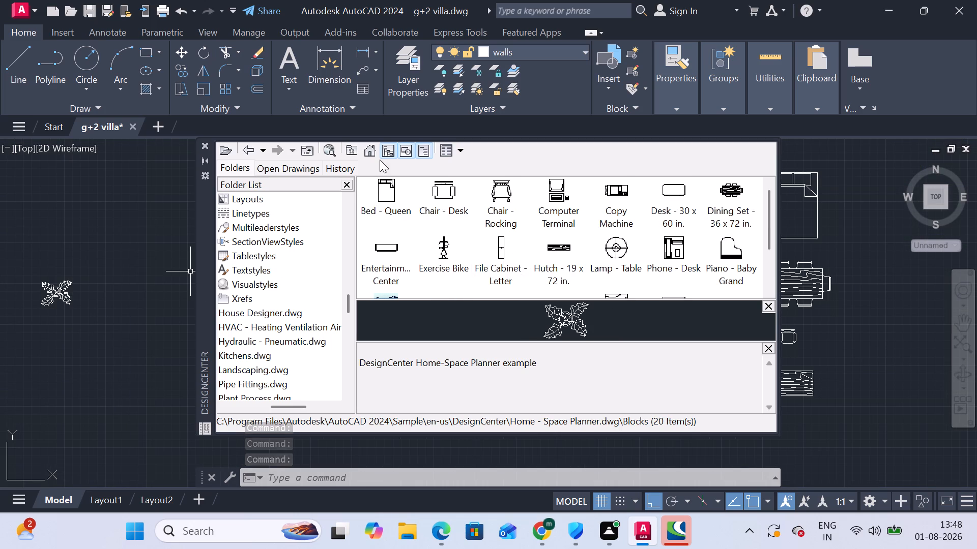
pyautogui.click(244, 149)
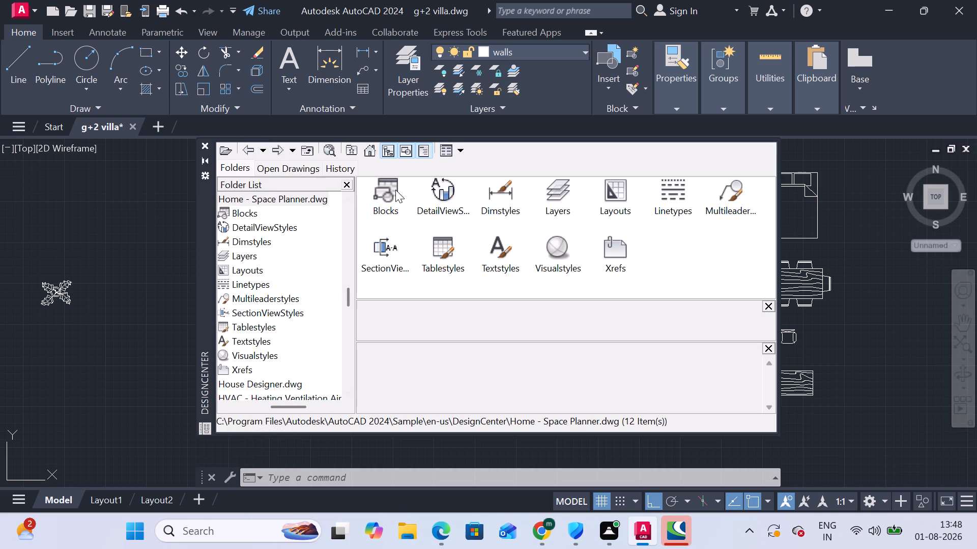
pyautogui.doubleClick(393, 190)
pyautogui.doubleClick(389, 192)
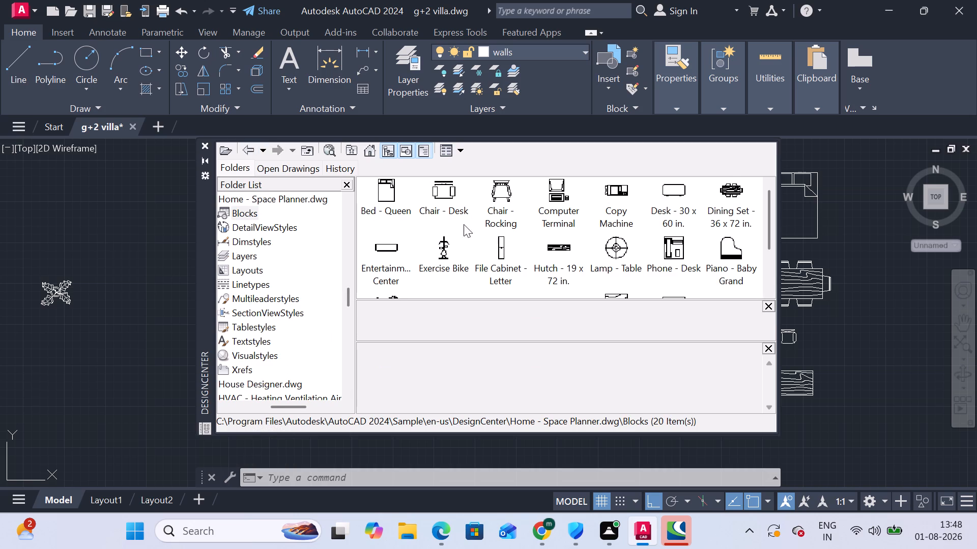
pyautogui.scroll(-1, 453, 227)
pyautogui.scroll(1, 453, 228)
pyautogui.scroll(-2, 453, 228)
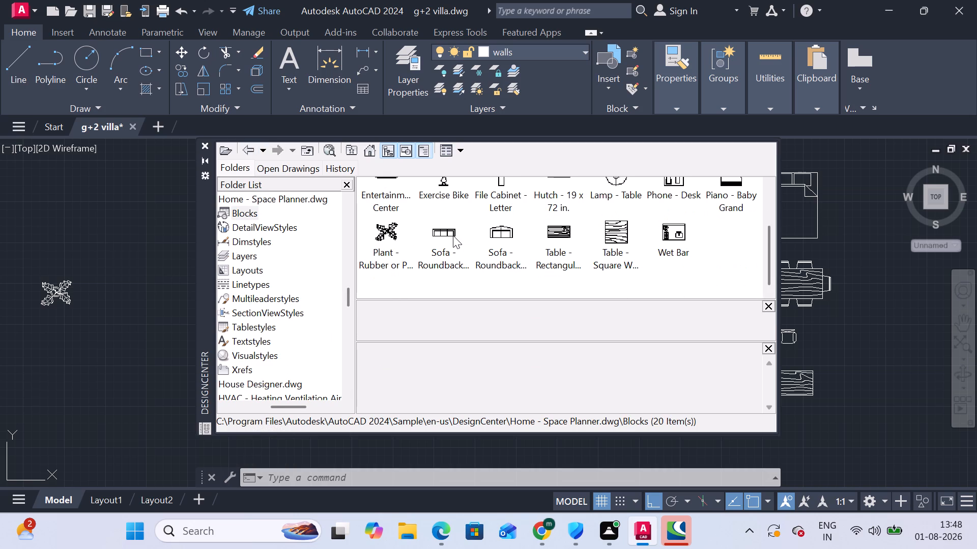
pyautogui.scroll(2, 453, 235)
# Insert the Toilet - front block from the House Designer.dwg sample above the plant block.
pyautogui.click(250, 148)
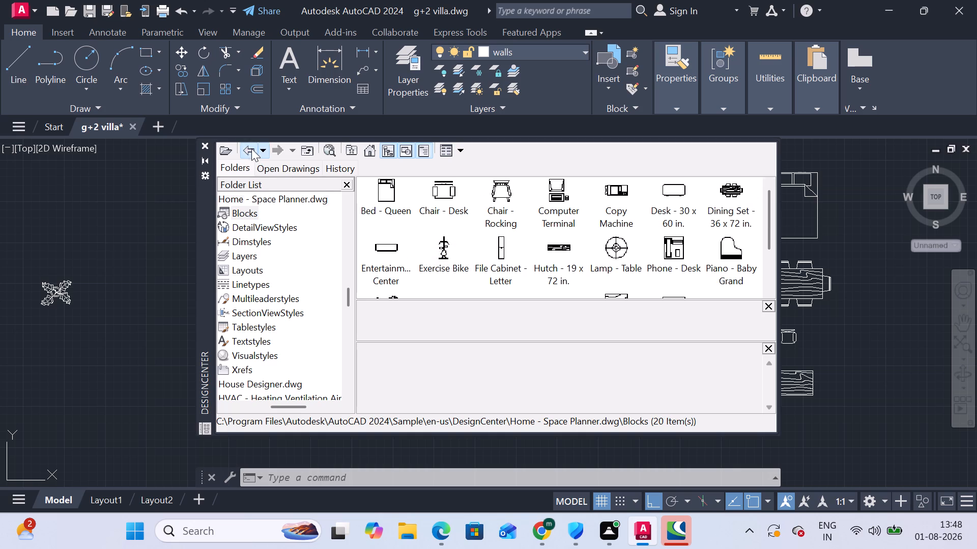
pyautogui.click(245, 150)
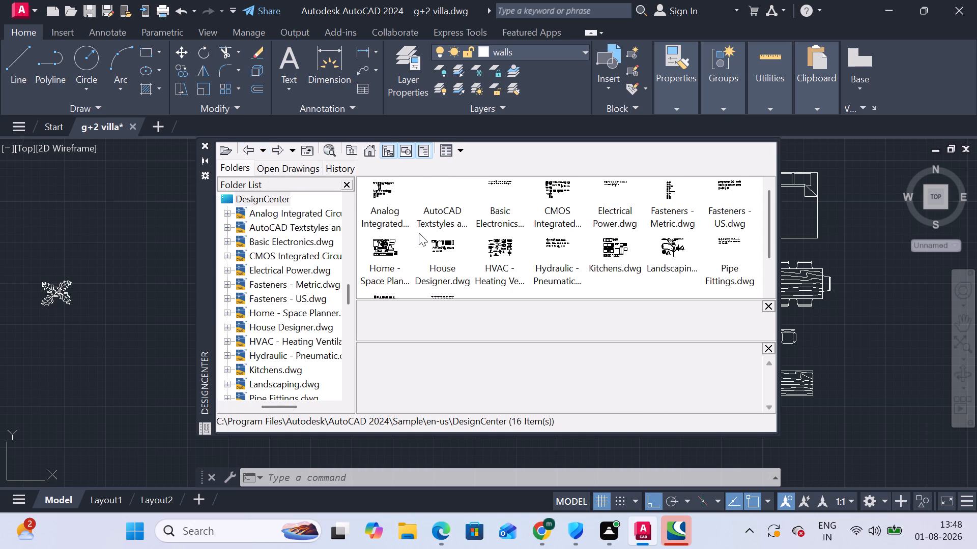
pyautogui.doubleClick(442, 254)
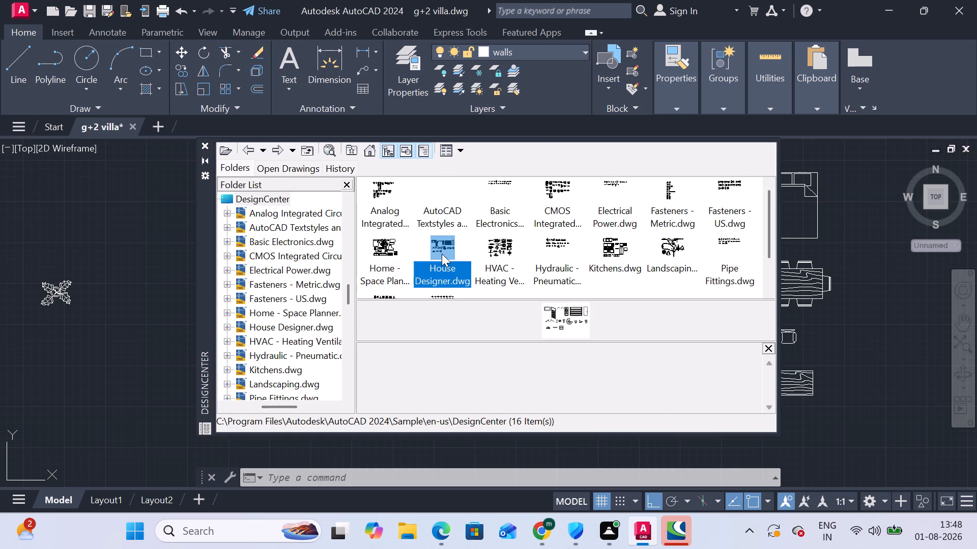
pyautogui.doubleClick(385, 203)
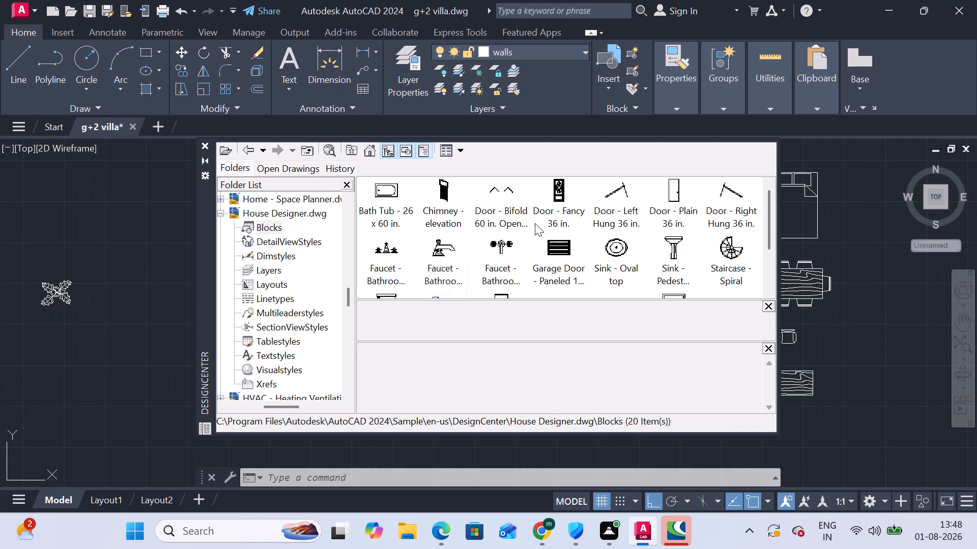
pyautogui.scroll(-1, 535, 223)
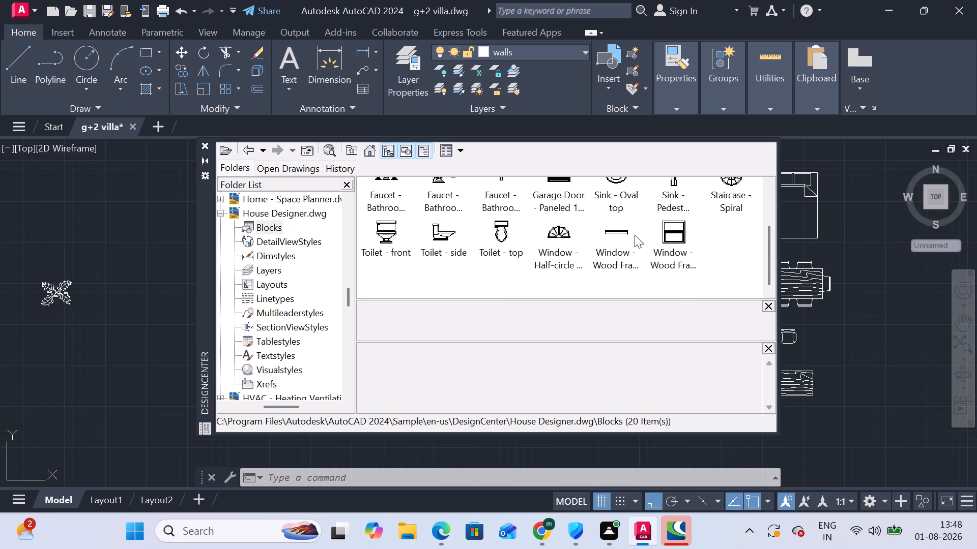
pyautogui.scroll(1, 636, 233)
pyautogui.scroll(-1, 619, 234)
pyautogui.moveTo(390, 231); pyautogui.dragTo(118, 220)
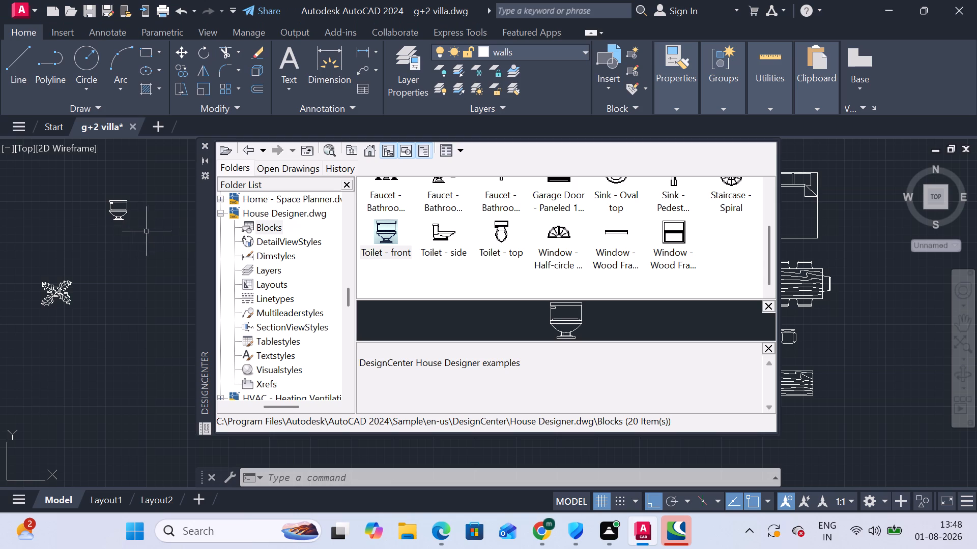
pyautogui.press('Escape')
# Close DesignCenter and bring the inserted blocks and the villa floor plan into view together.
pyautogui.click(205, 143)
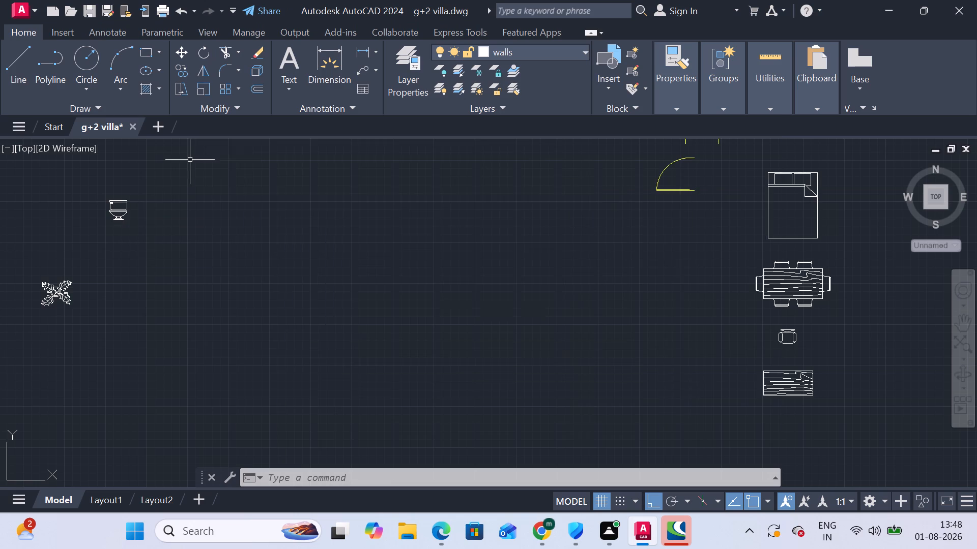
pyautogui.scroll(-2, 602, 337)
pyautogui.moveTo(597, 328); pyautogui.dragTo(323, 323, button='middle')
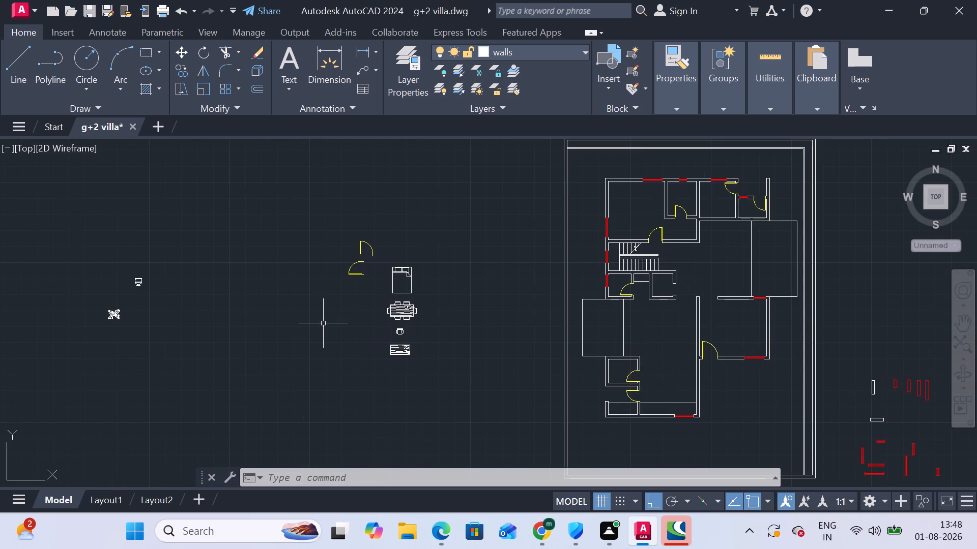
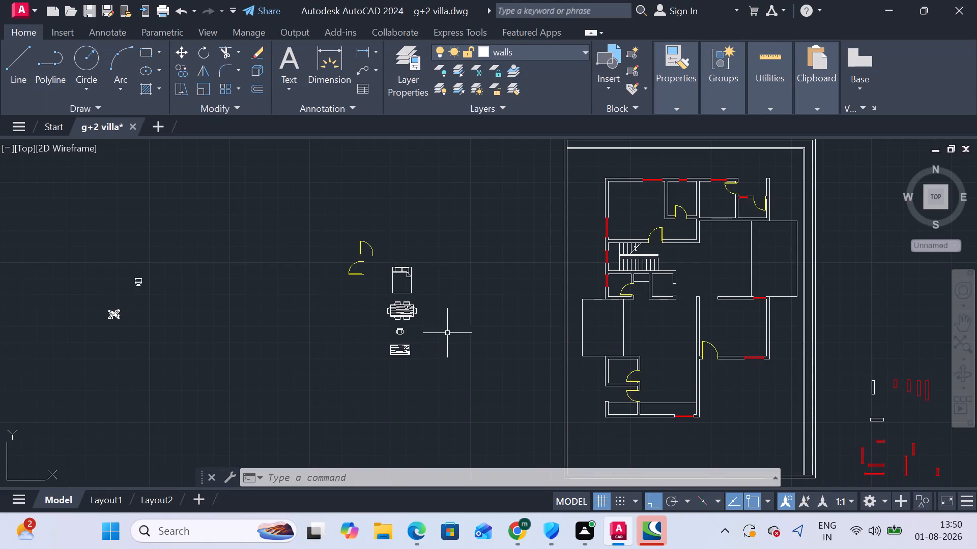
# Create a new layer named furniture in the layer list.
pyautogui.scroll(1, 400, 276)
pyautogui.click(434, 293)
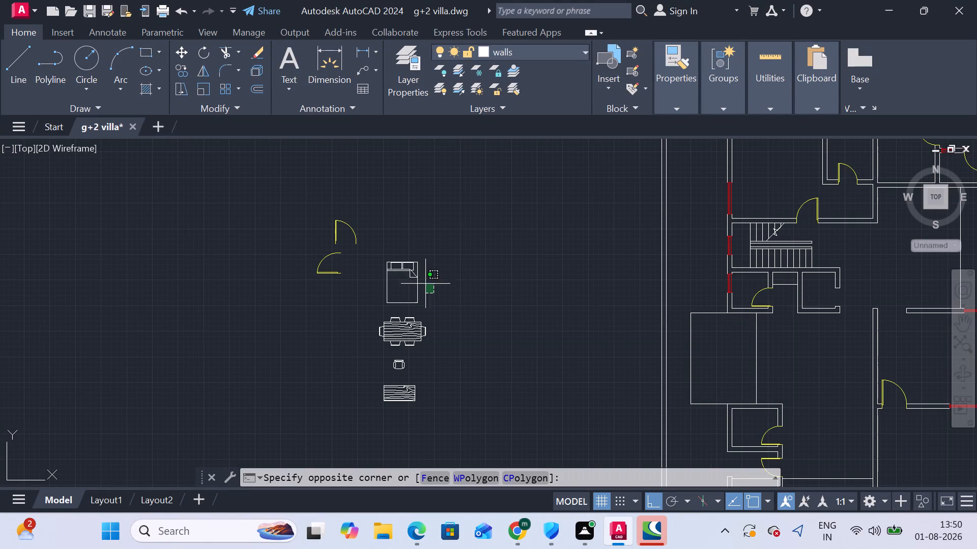
pyautogui.click(439, 245)
pyautogui.click(413, 61)
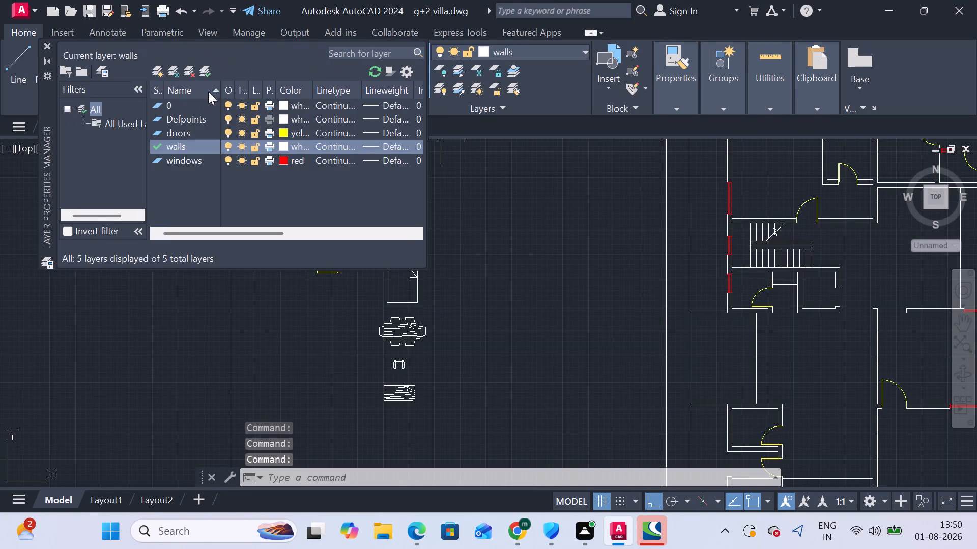
pyautogui.click(178, 70)
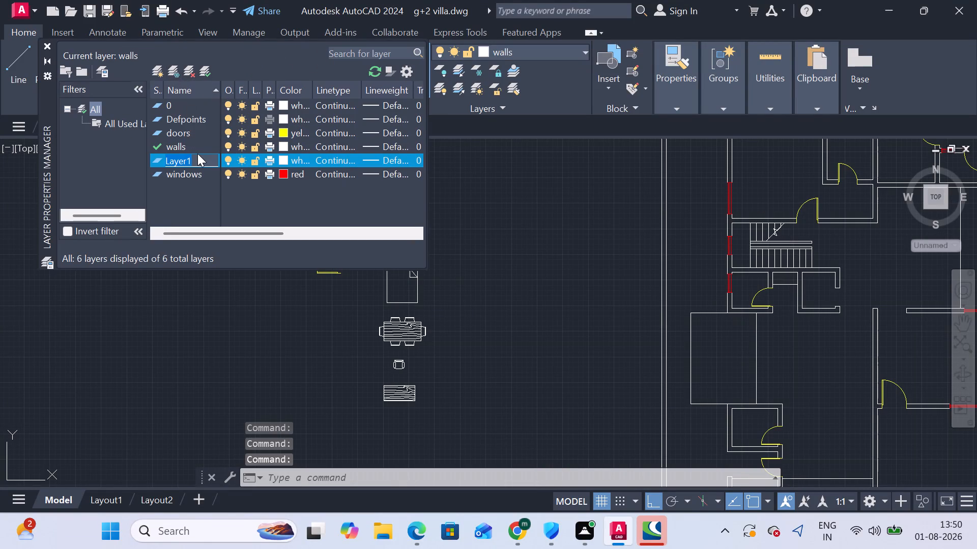
pyautogui.press('BackSpace')
pyautogui.write('furn')
pyautogui.write('irj')
pyautogui.press('BackSpace')
pyautogui.press('BackSpace')
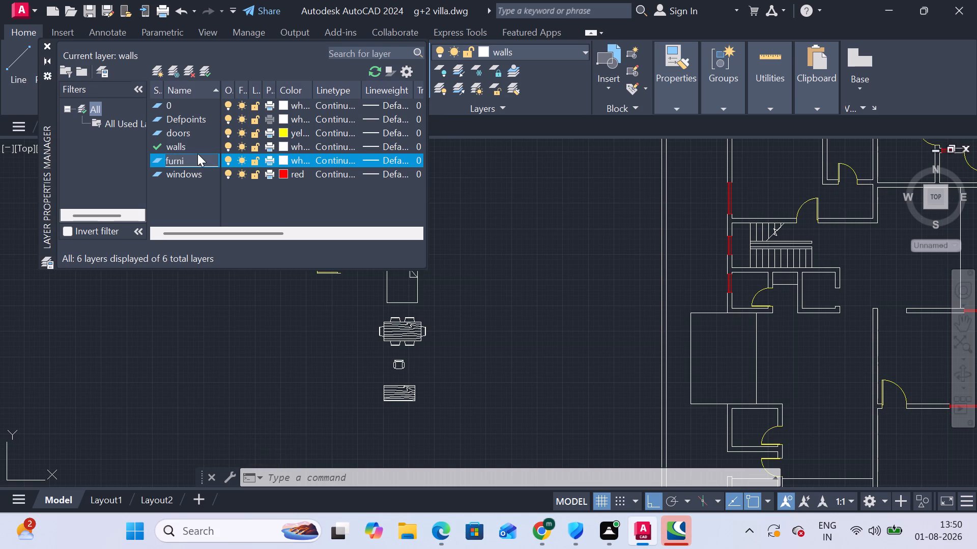
pyautogui.write('ture')
pyautogui.press('Return')
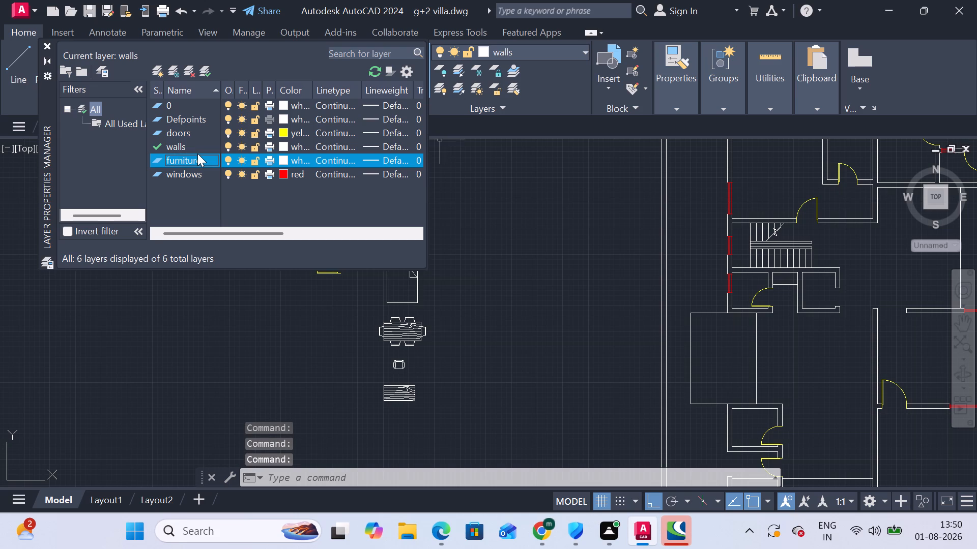
# Set the furniture layer's color to magenta and close the layer manager.
pyautogui.click(282, 157)
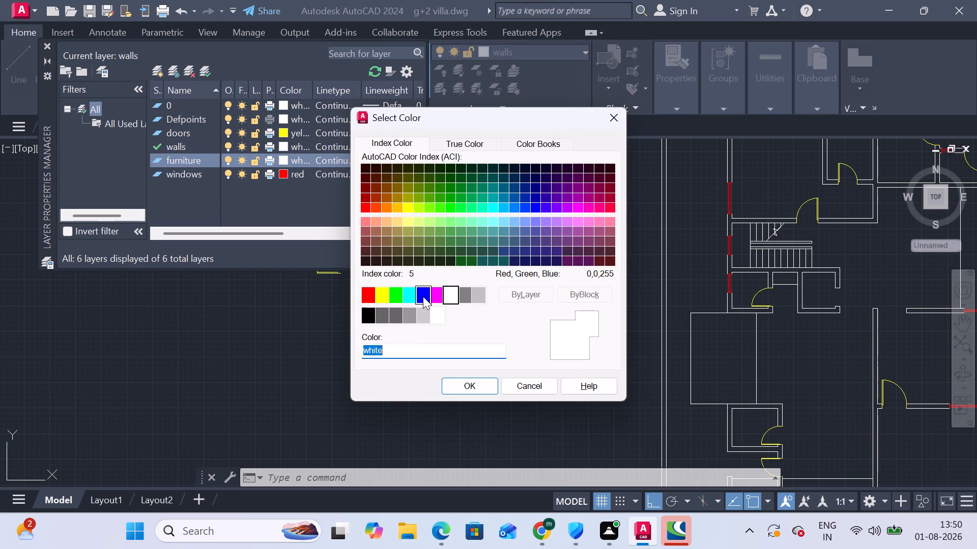
pyautogui.click(436, 297)
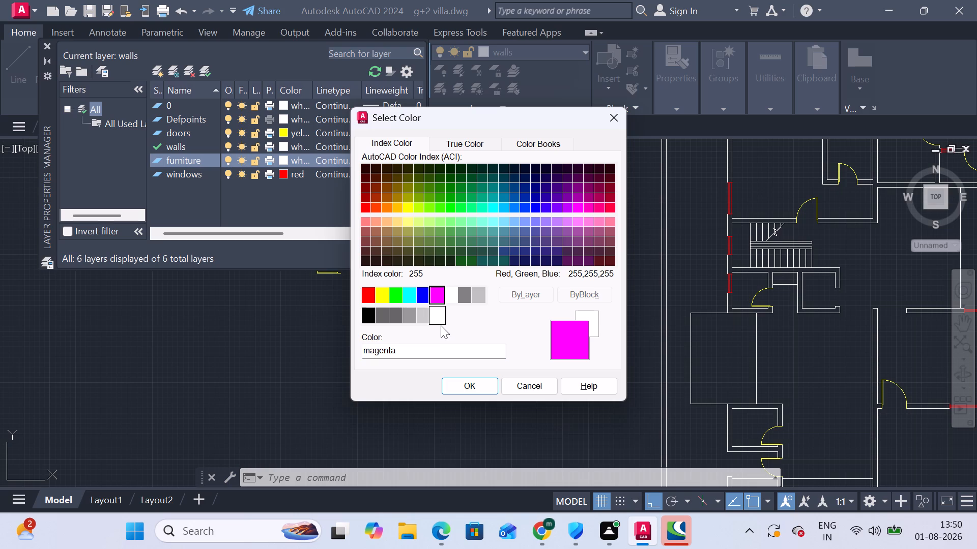
pyautogui.click(459, 380)
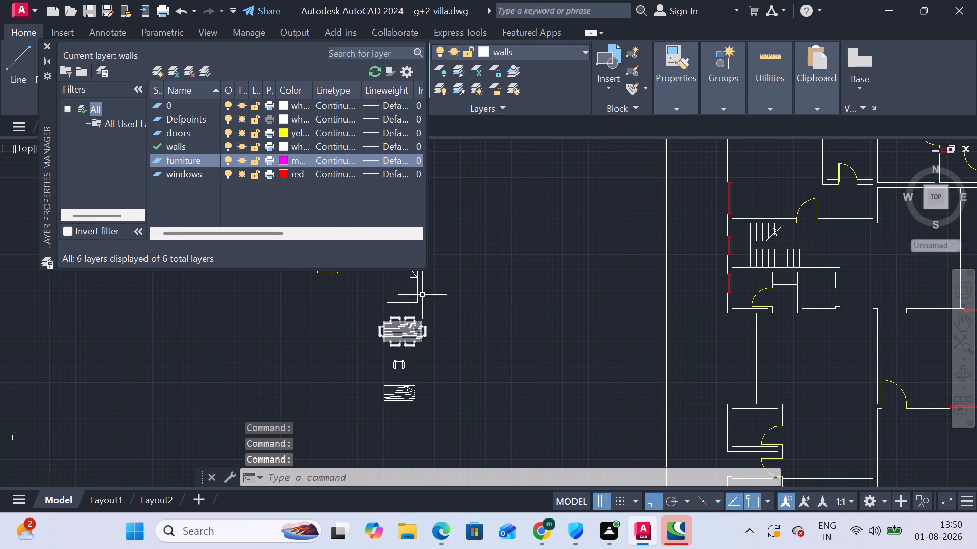
pyautogui.click(47, 45)
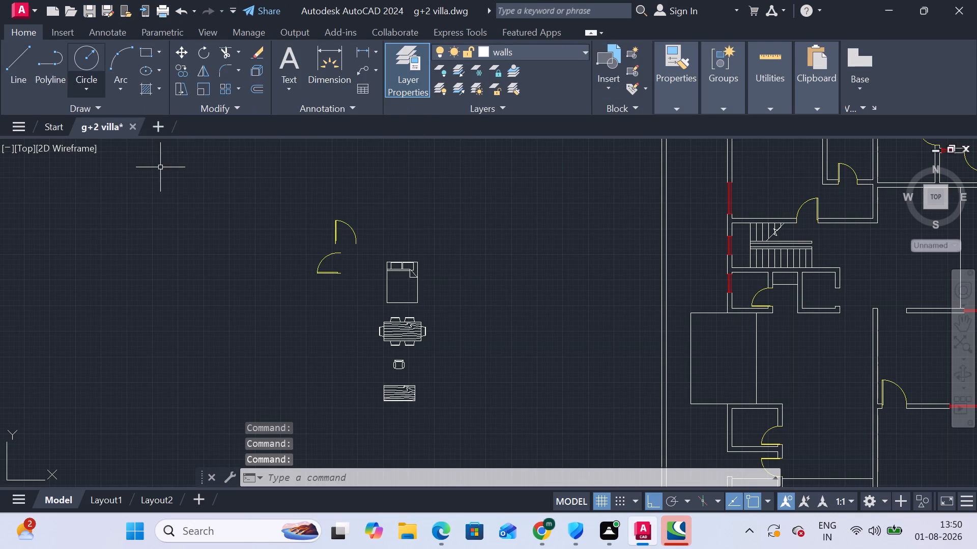
# Assign the bed, dining table, chair and desk blocks beside the plan to the furniture layer.
pyautogui.moveTo(359, 331); pyautogui.dragTo(367, 227, button='middle')
pyautogui.moveTo(379, 150); pyautogui.dragTo(413, 347)
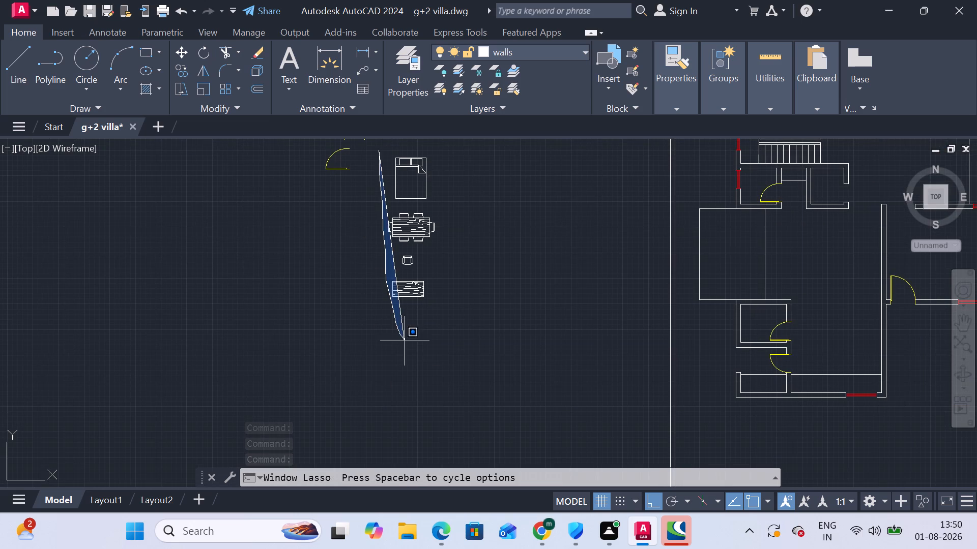
pyautogui.moveTo(413, 347); pyautogui.dragTo(488, 154)
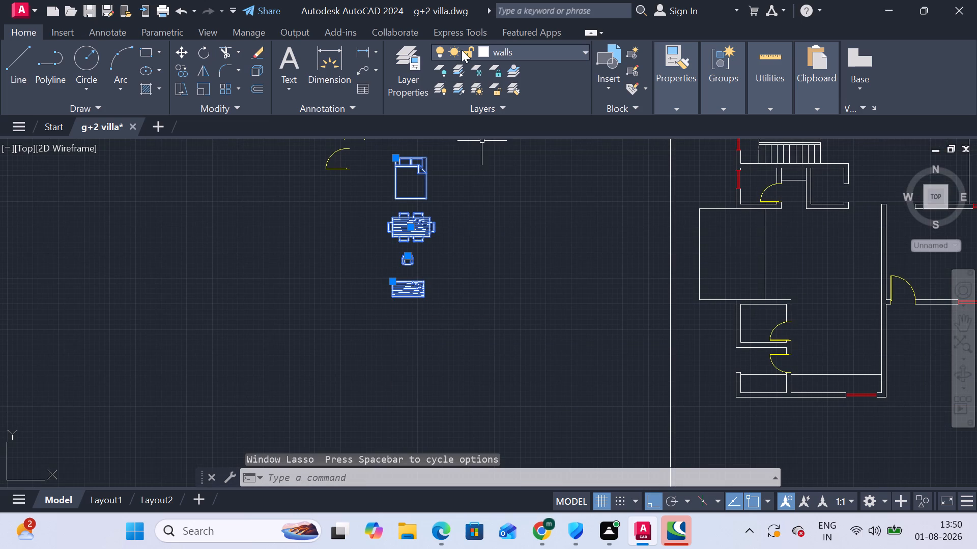
pyautogui.click(462, 49)
pyautogui.click(520, 120)
pyautogui.click(492, 305)
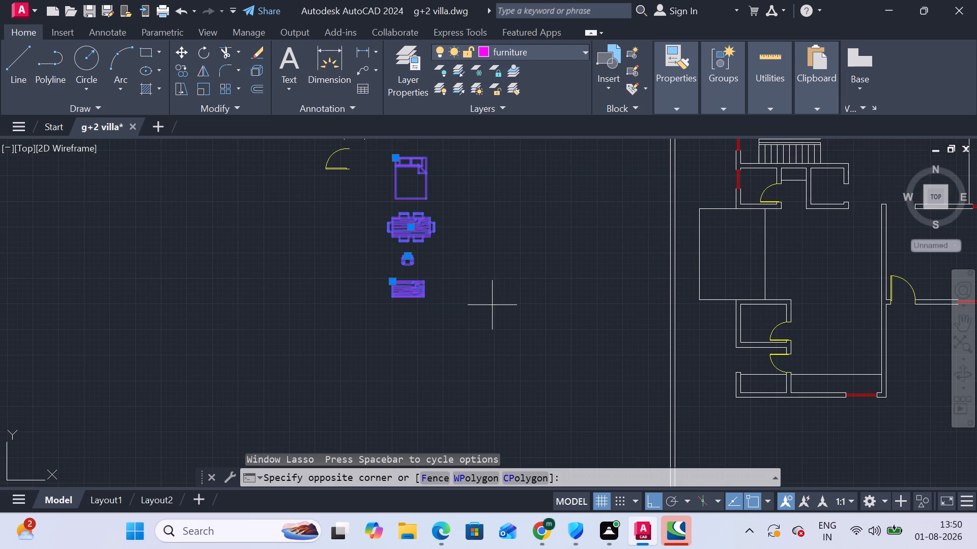
pyautogui.click(516, 259)
pyautogui.press('Escape')
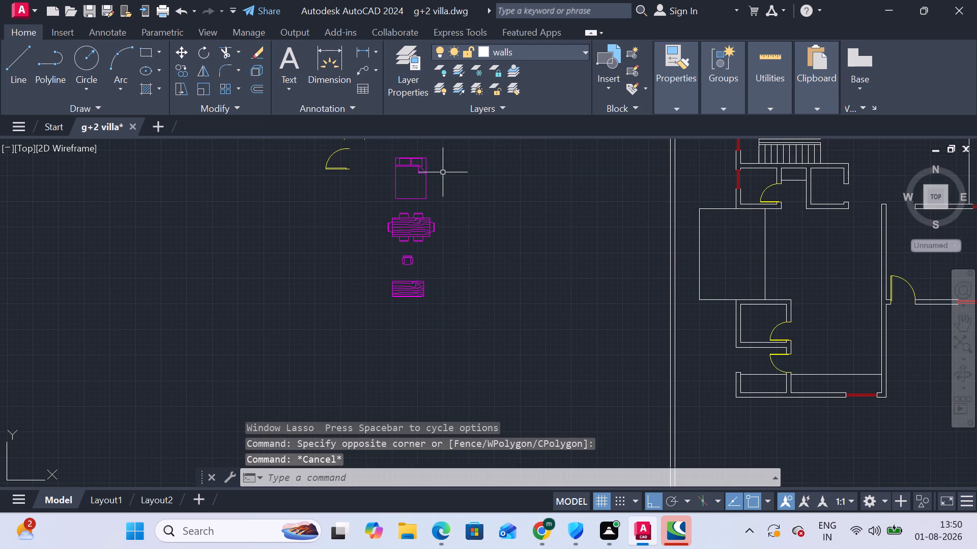
# Copy the bed block by its upper-left corner into the inner upper-left corner of the villa's top-left bedroom.
pyautogui.scroll(1, 446, 179)
pyautogui.moveTo(447, 182); pyautogui.dragTo(447, 232, button='middle')
pyautogui.moveTo(430, 220); pyautogui.dragTo(422, 211)
pyautogui.click(376, 177)
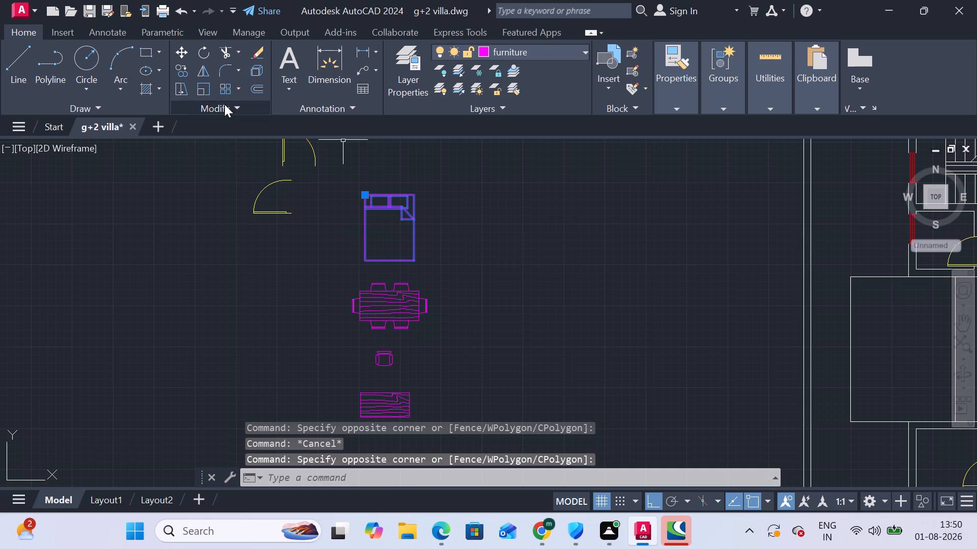
pyautogui.click(180, 69)
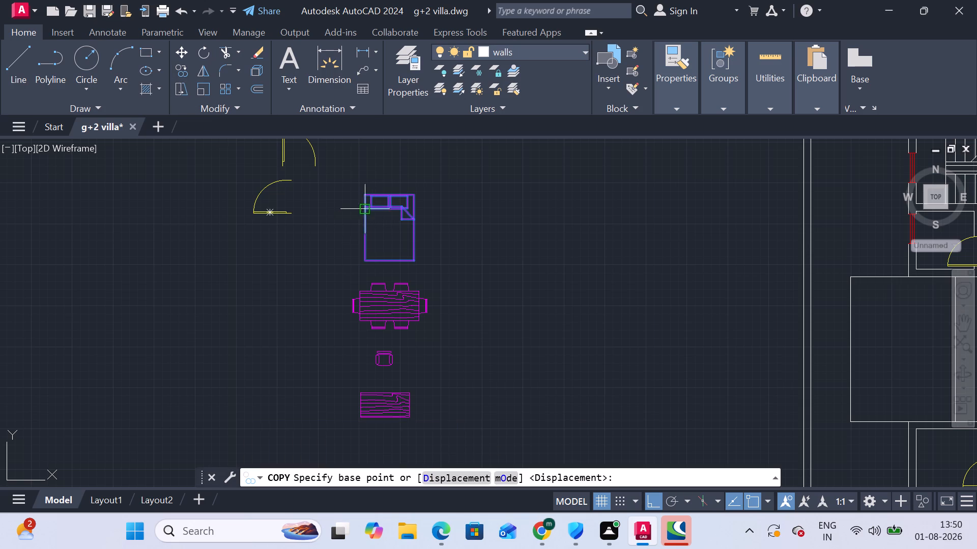
pyautogui.click(359, 196)
pyautogui.scroll(-1, 551, 252)
pyautogui.moveTo(547, 252); pyautogui.dragTo(335, 406, button='middle')
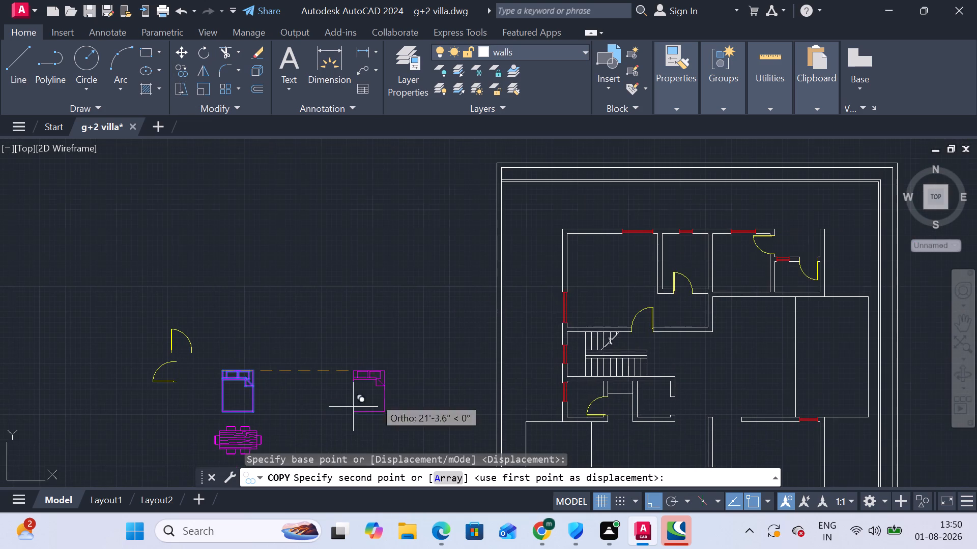
pyautogui.click(572, 235)
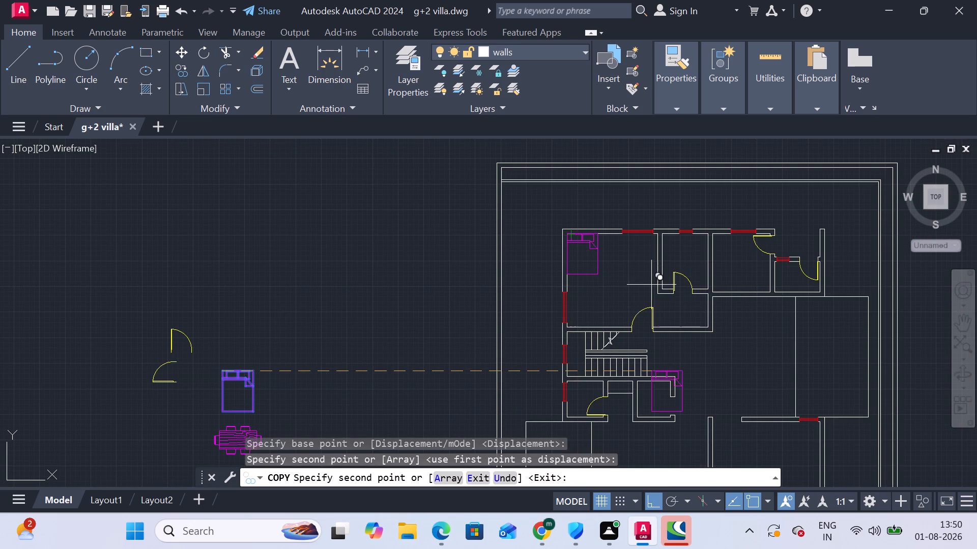
pyautogui.press('Escape')
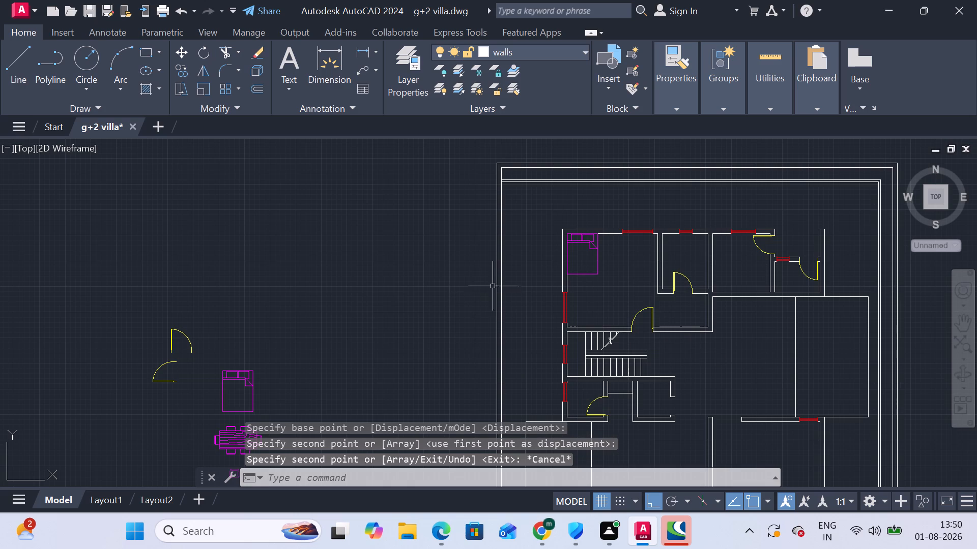
# Rotate the copied bed 90 degrees counterclockwise about its lower-right corner so its headboard faces the left wall.
pyautogui.click(585, 279)
pyautogui.click(585, 254)
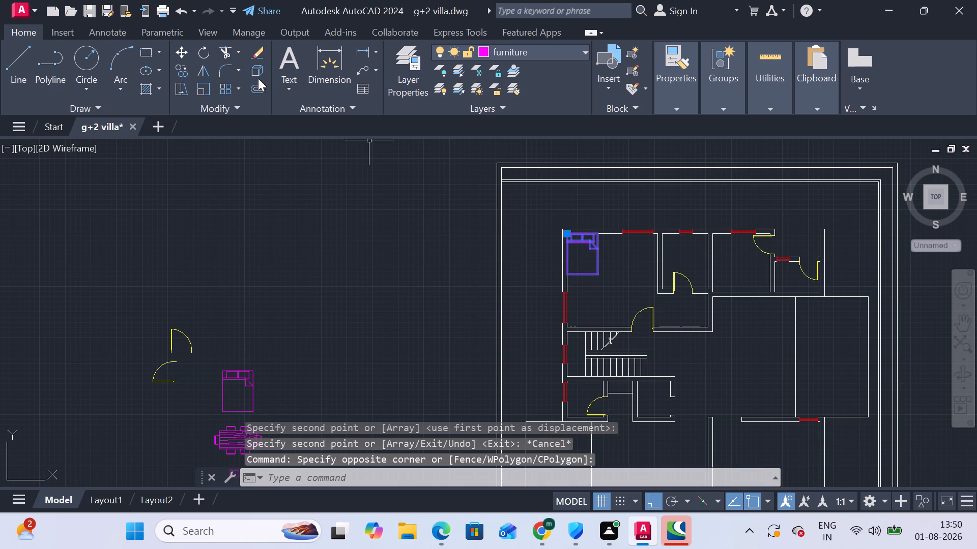
pyautogui.moveTo(205, 48); pyautogui.dragTo(205, 53)
pyautogui.scroll(2, 559, 246)
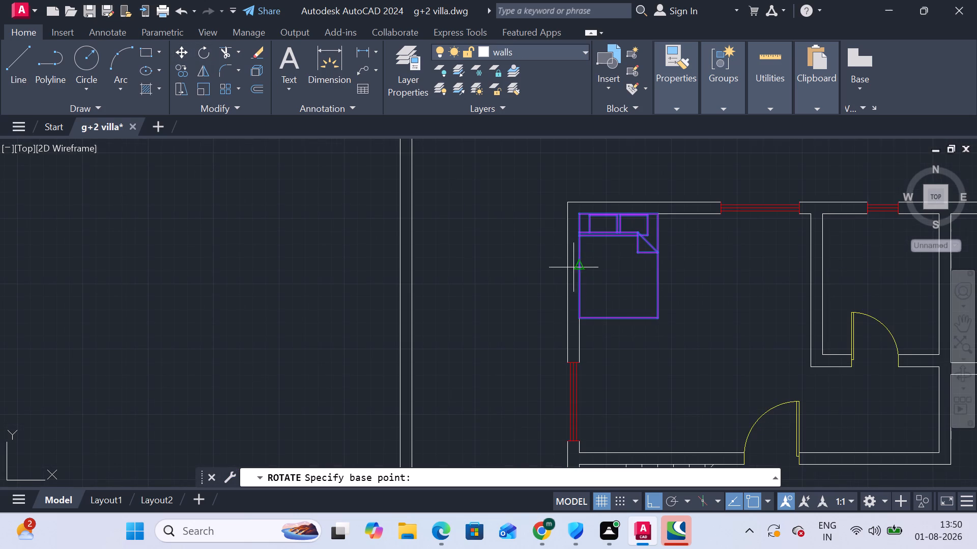
pyautogui.click(657, 320)
pyautogui.click(672, 262)
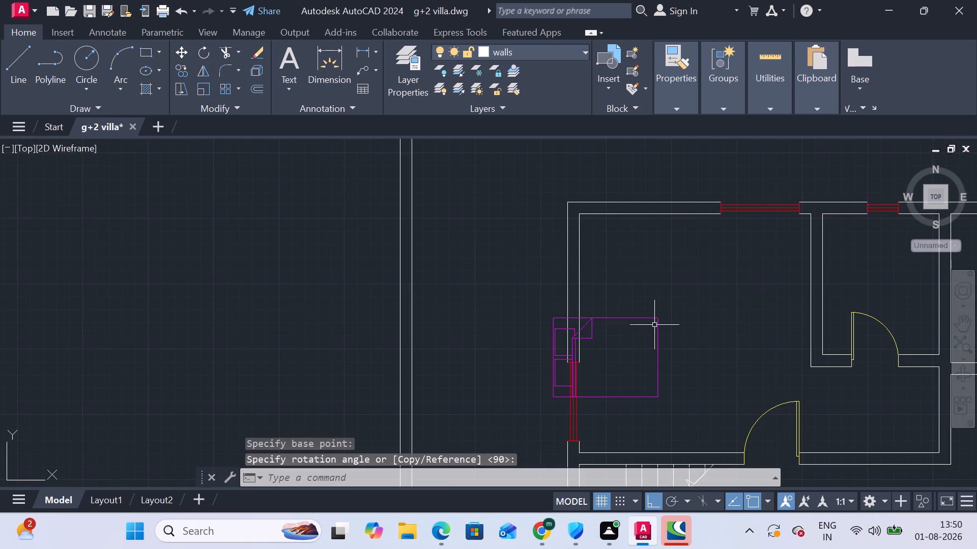
# Move the rotated bed by its headboard midpoint onto the inner face of the bedroom's left wall, above the window.
pyautogui.click(654, 327)
pyautogui.click(635, 306)
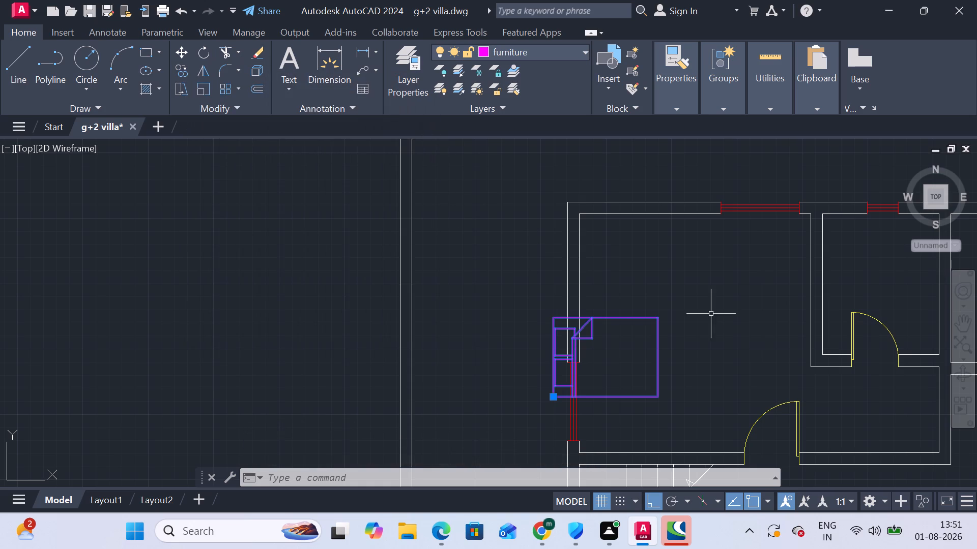
pyautogui.click(184, 53)
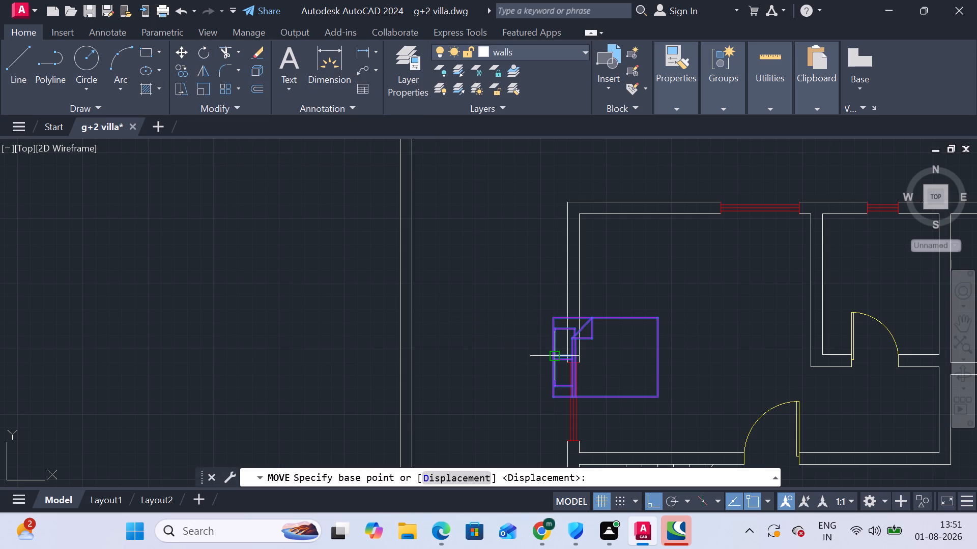
pyautogui.scroll(3, 554, 356)
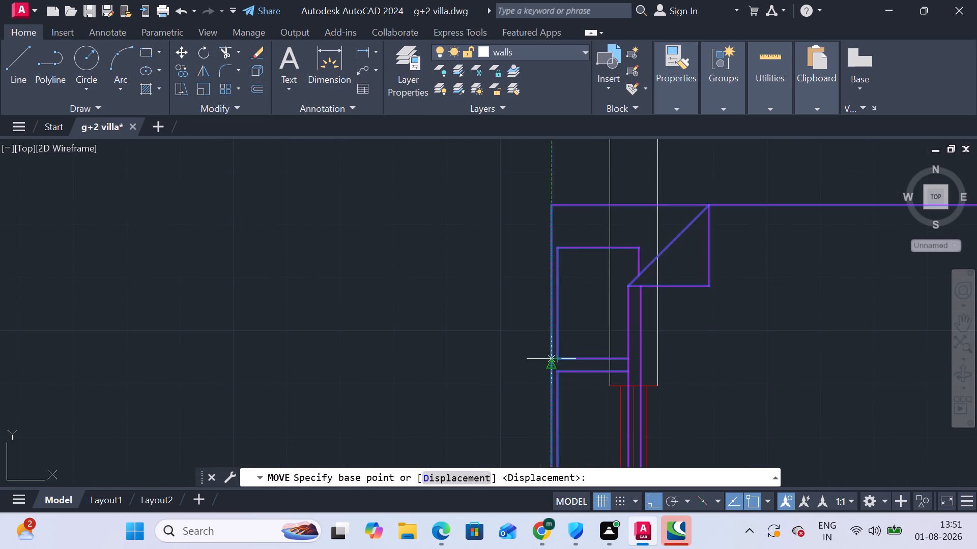
pyautogui.click(550, 364)
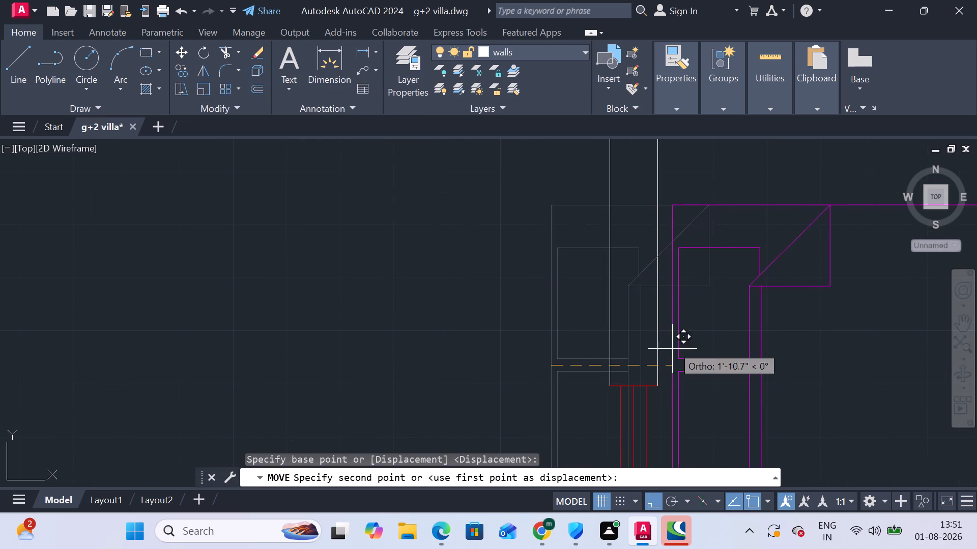
pyautogui.scroll(-3, 672, 314)
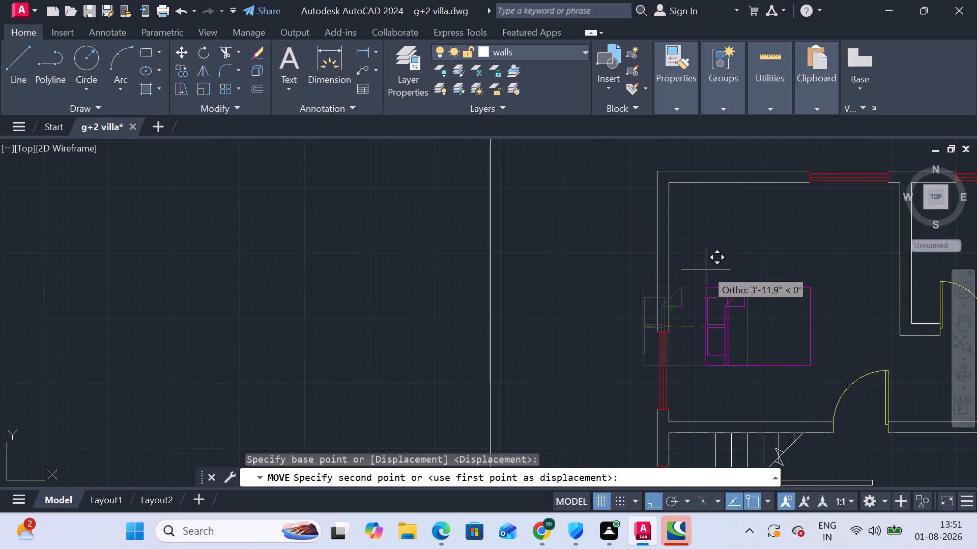
pyautogui.click(671, 267)
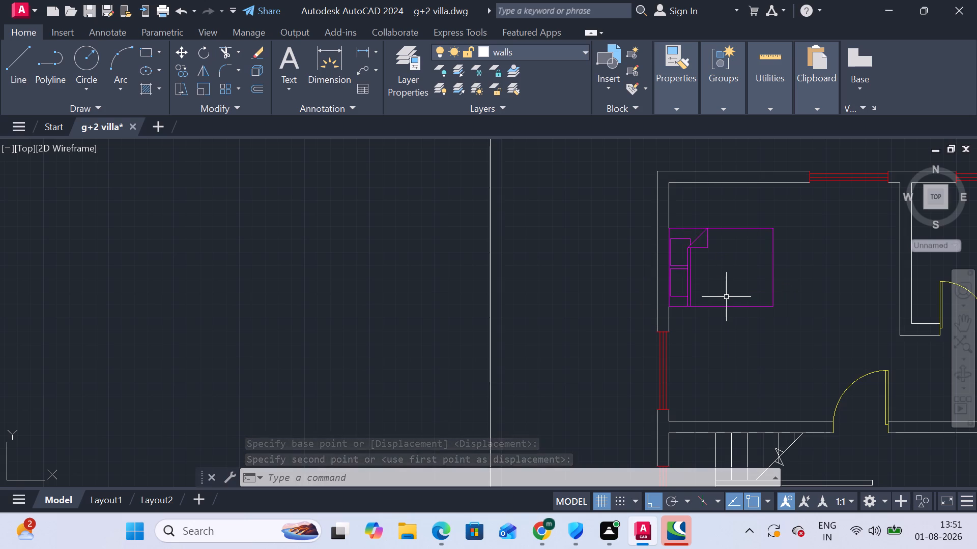
# Move the bed slightly up along the bedroom's left wall, keeping its headboard against the wall.
pyautogui.click(712, 234)
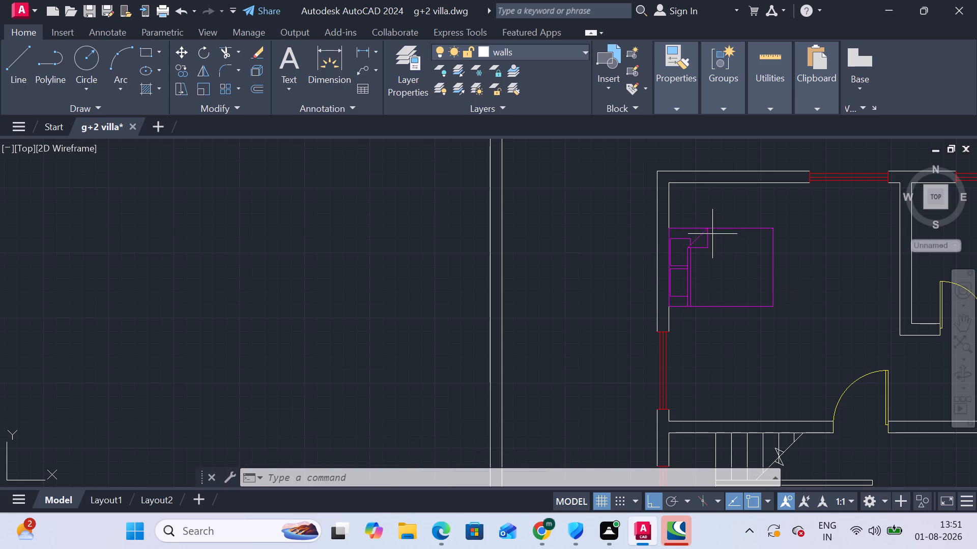
pyautogui.click(702, 222)
pyautogui.click(180, 51)
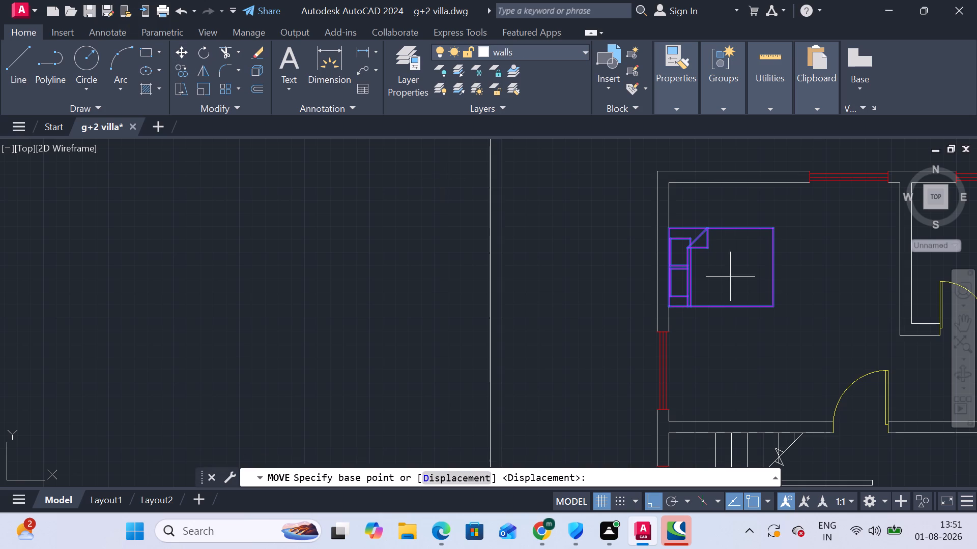
pyautogui.scroll(2, 665, 209)
pyautogui.click(673, 256)
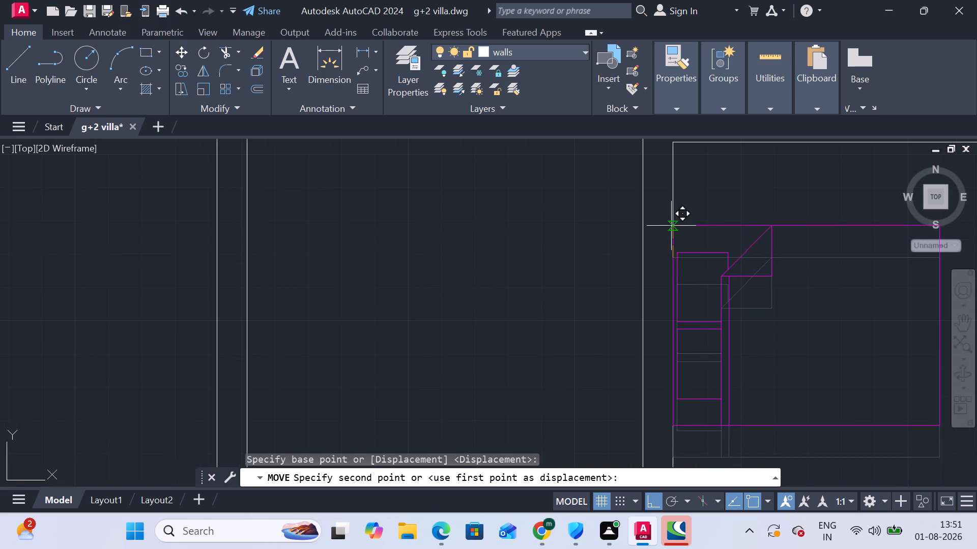
pyautogui.click(671, 226)
pyautogui.scroll(-3, 704, 265)
pyautogui.scroll(1, 737, 289)
pyautogui.press('Escape')
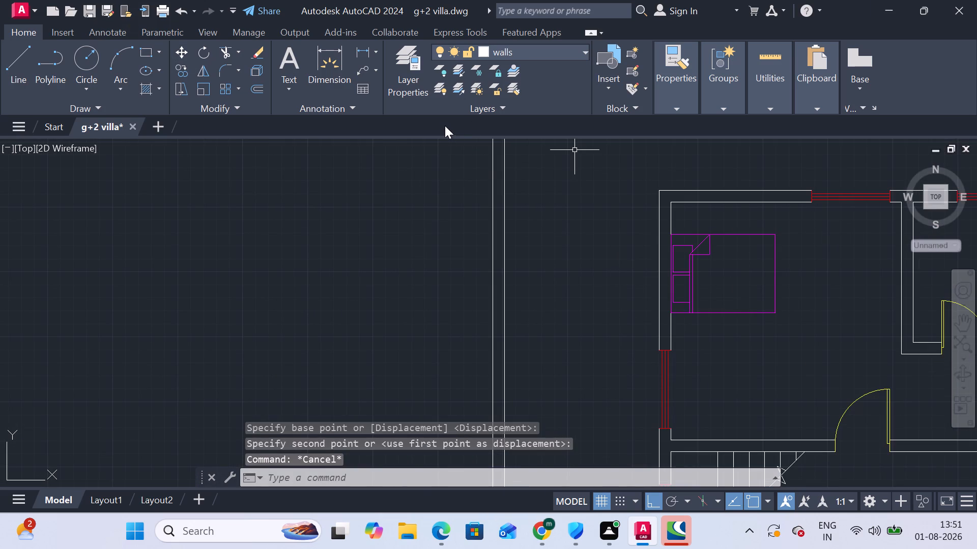
# Draw a small rectangle in the empty area left of the villa's boundary wall.
pyautogui.click(148, 53)
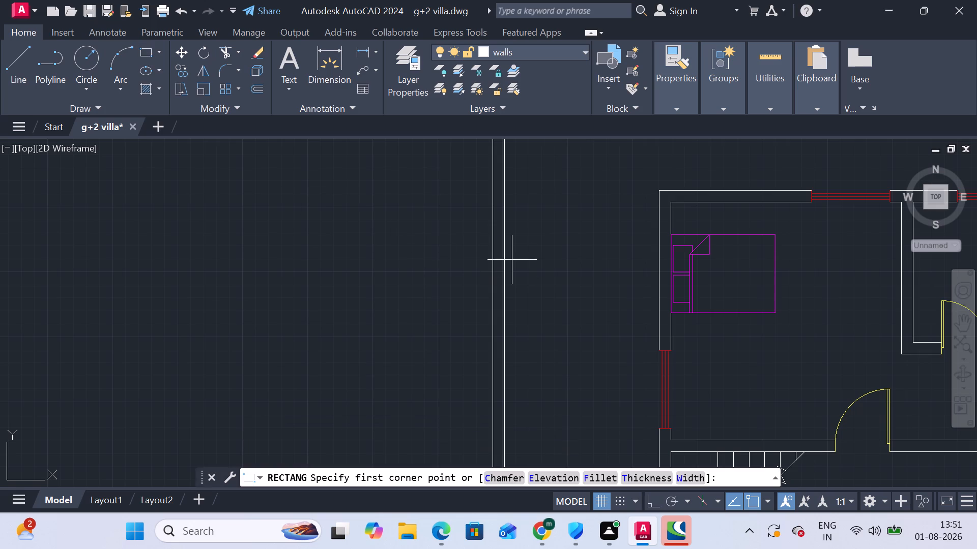
pyautogui.click(251, 241)
pyautogui.click(307, 286)
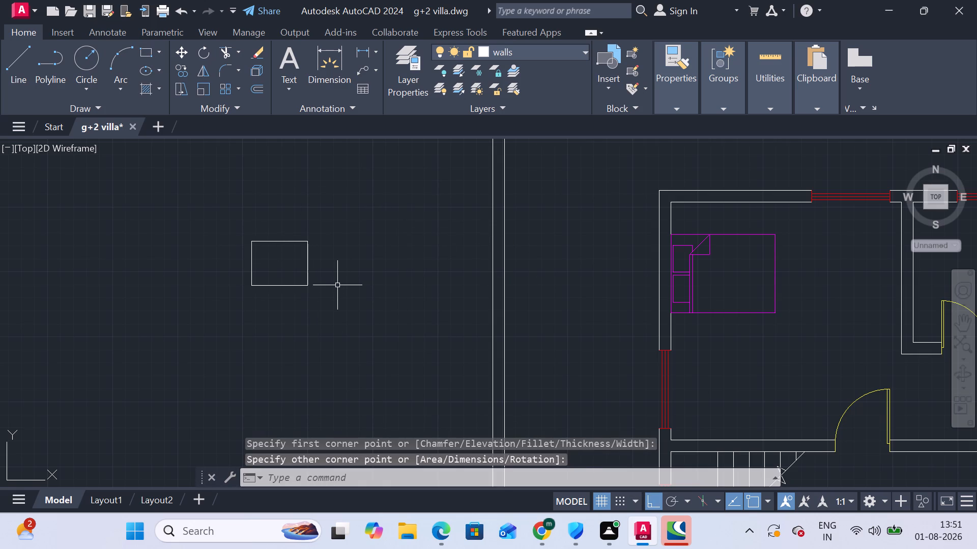
# Delete the small rectangle drawn in the empty area left of the villa's boundary wall.
pyautogui.click(306, 290)
pyautogui.click(288, 265)
pyautogui.press('Escape')
pyautogui.moveTo(307, 266); pyautogui.dragTo(307, 261)
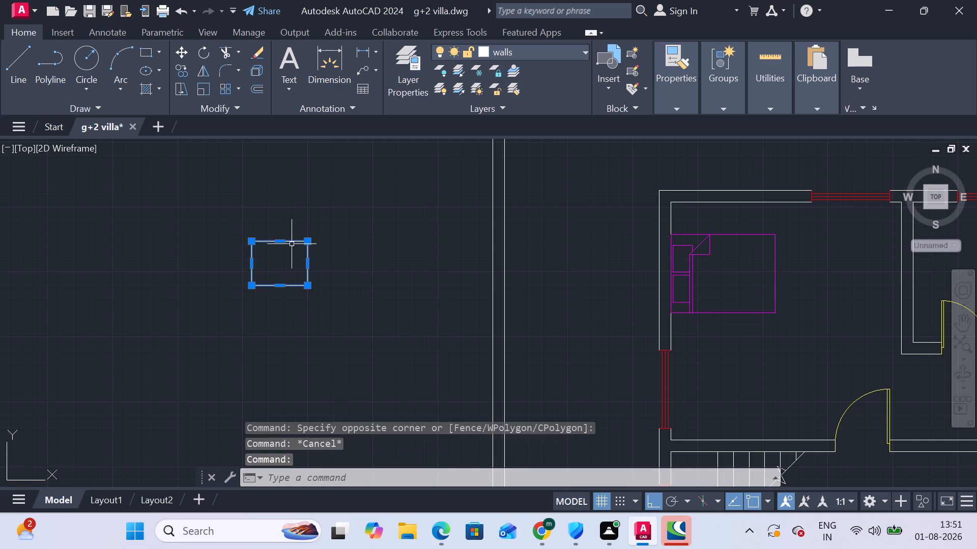
pyautogui.click(288, 242)
pyautogui.press('Delete')
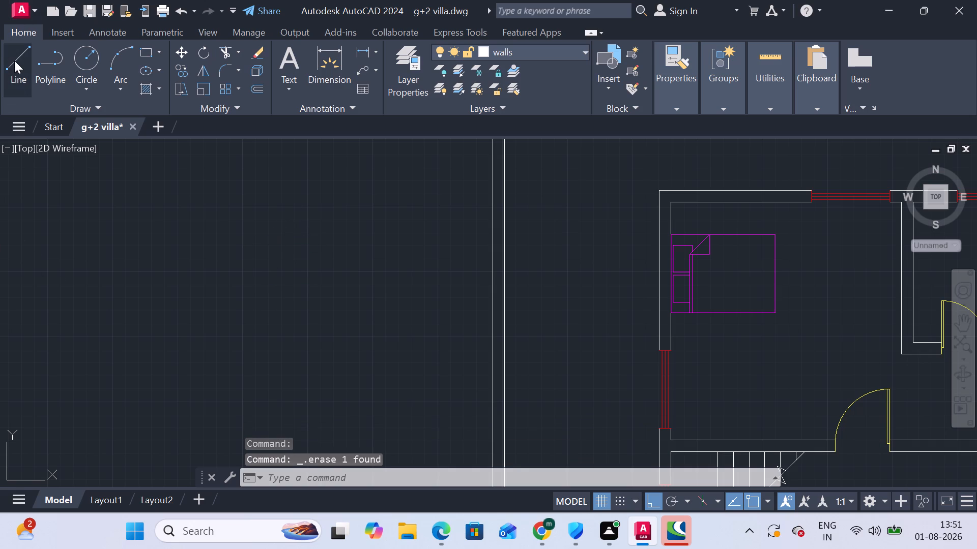
# Draw a 2' by 2' square by dimensions in the empty area left of the villa's boundary wall.
pyautogui.click(146, 51)
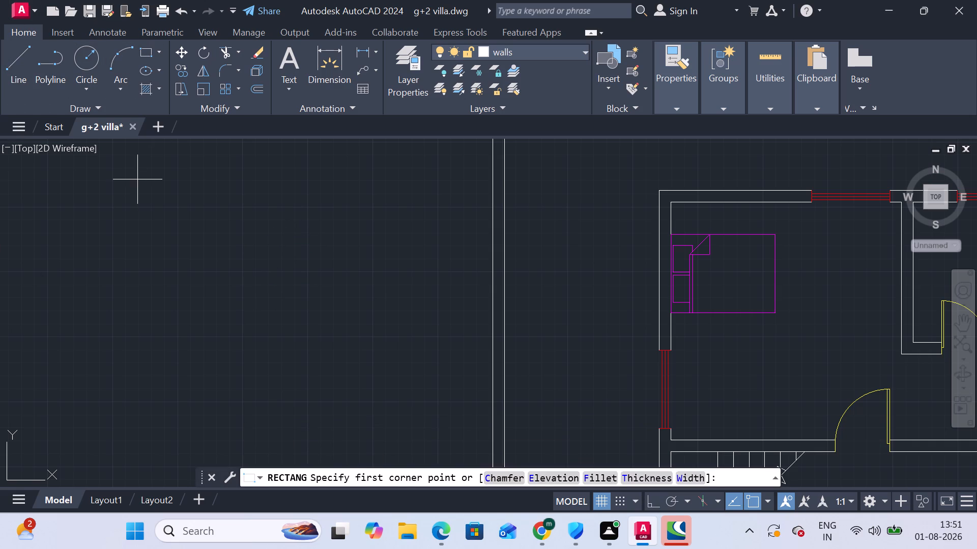
pyautogui.click(136, 180)
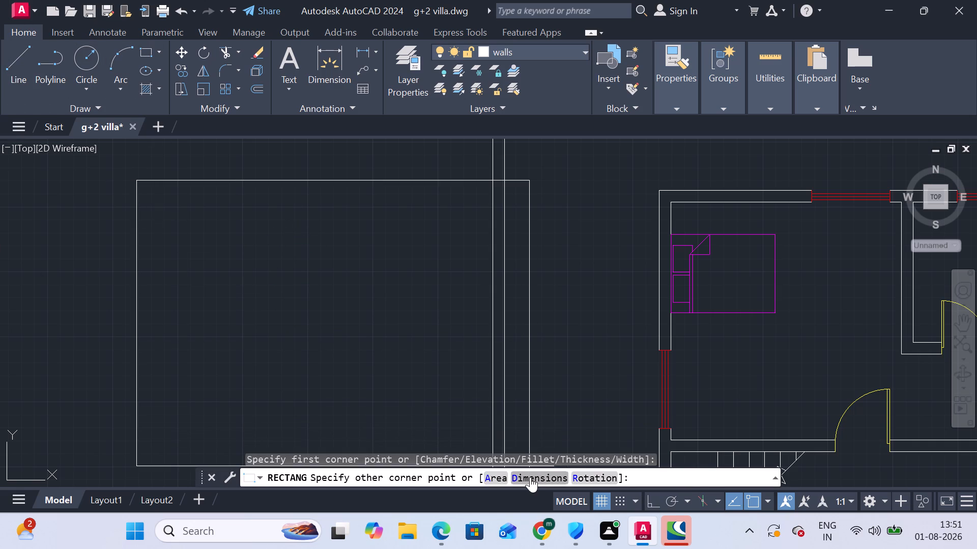
pyautogui.click(529, 477)
pyautogui.write("2'")
pyautogui.press('Return')
pyautogui.write("2'")
pyautogui.press('Return')
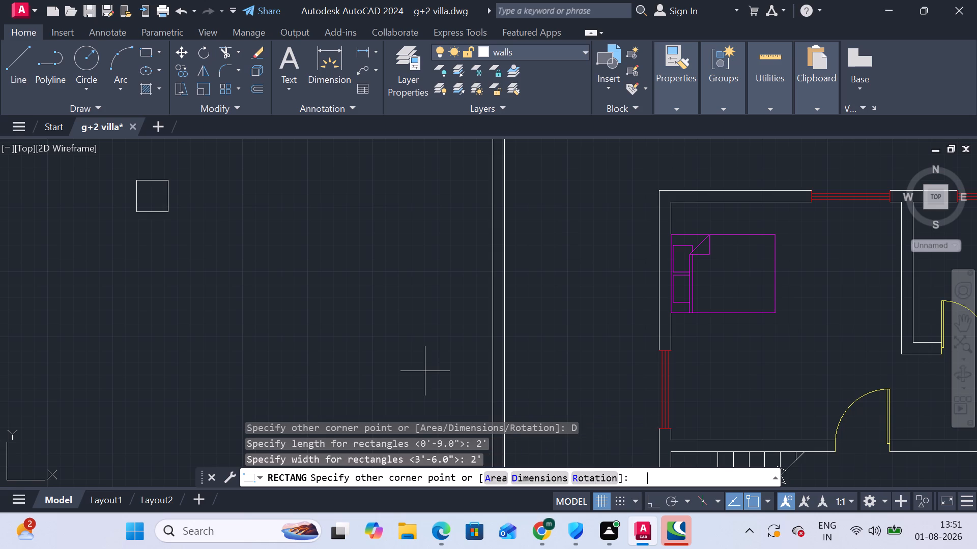
pyautogui.click(332, 304)
# Copy the 2' square straight down to leave a spare directly below it.
pyautogui.moveTo(239, 221); pyautogui.dragTo(231, 220)
pyautogui.click(117, 175)
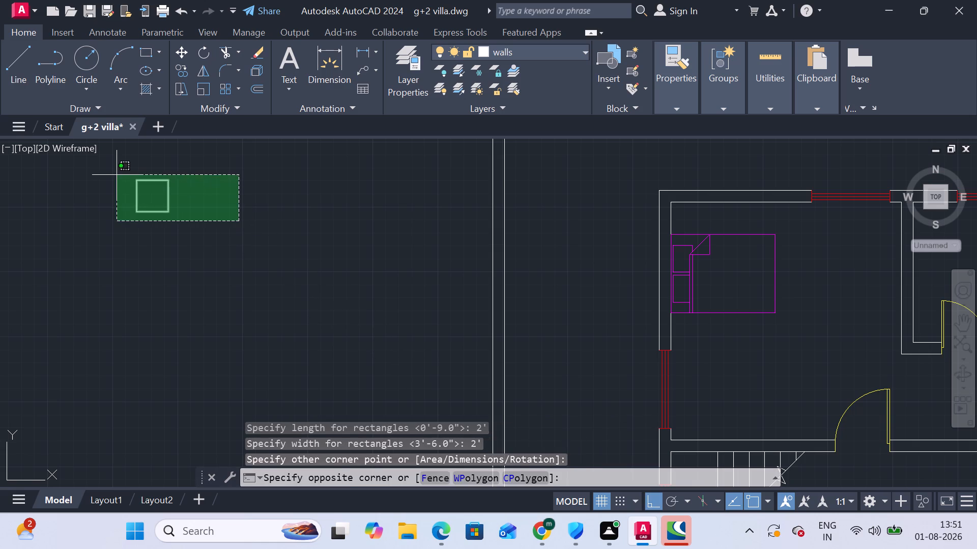
pyautogui.click(177, 68)
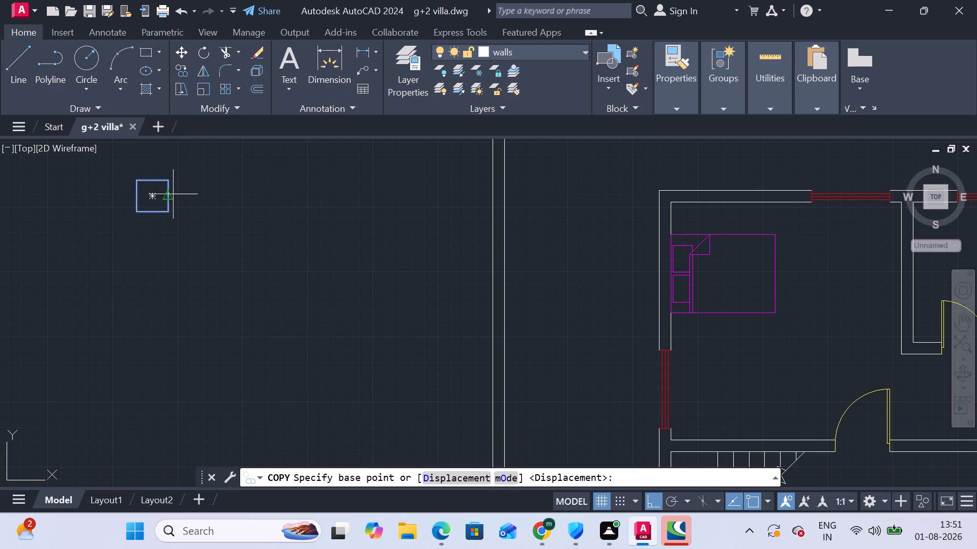
pyautogui.click(172, 211)
pyautogui.click(172, 278)
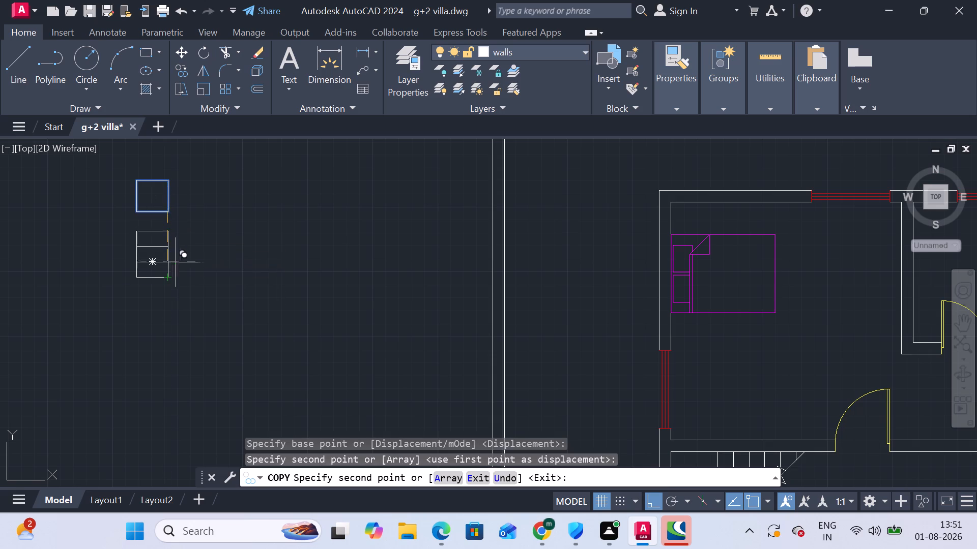
pyautogui.press('Escape')
# Move the upper square by its lower-left corner onto the bed's upper-left corner, against the bedroom's left wall.
pyautogui.click(180, 218)
pyautogui.click(117, 174)
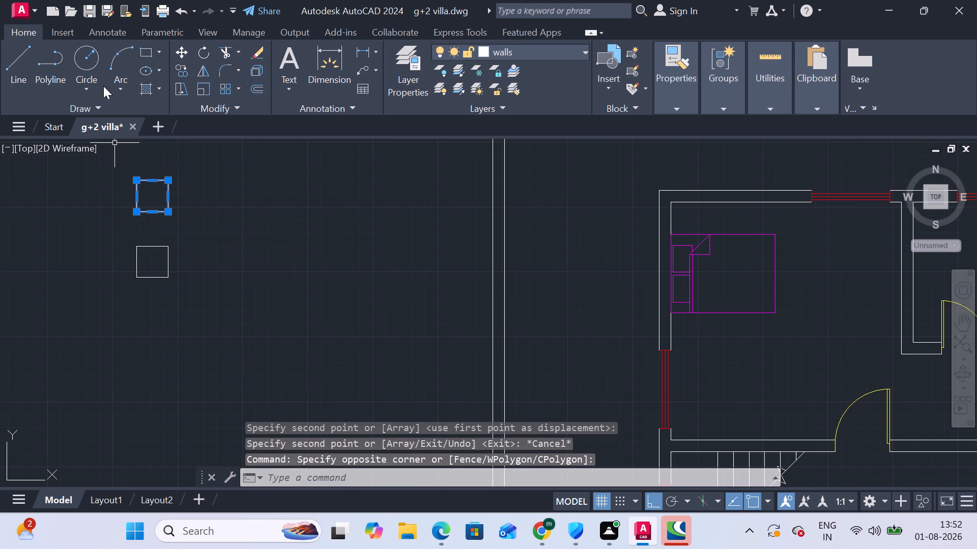
pyautogui.click(178, 54)
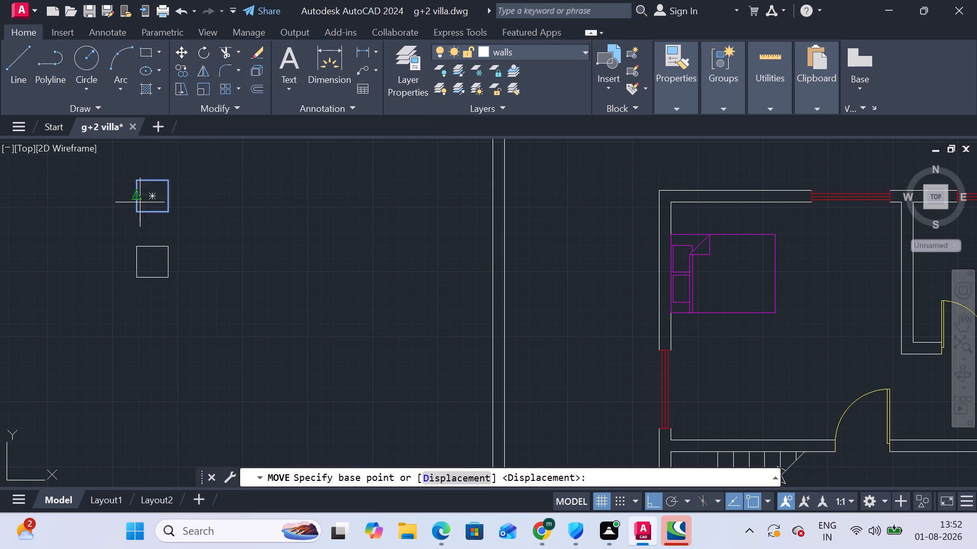
pyautogui.click(140, 210)
pyautogui.scroll(3, 672, 240)
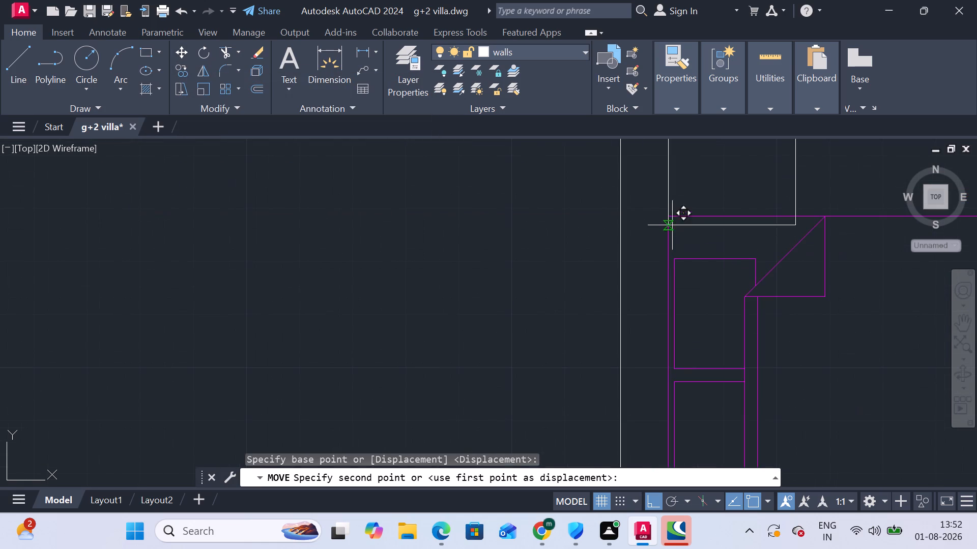
pyautogui.click(672, 218)
pyautogui.scroll(-3, 725, 270)
pyautogui.moveTo(744, 299); pyautogui.dragTo(646, 240, button='middle')
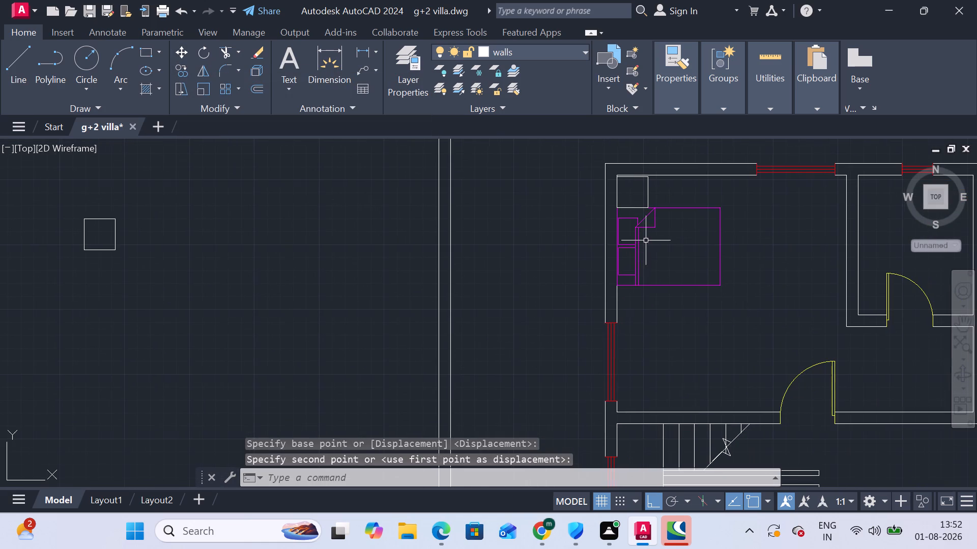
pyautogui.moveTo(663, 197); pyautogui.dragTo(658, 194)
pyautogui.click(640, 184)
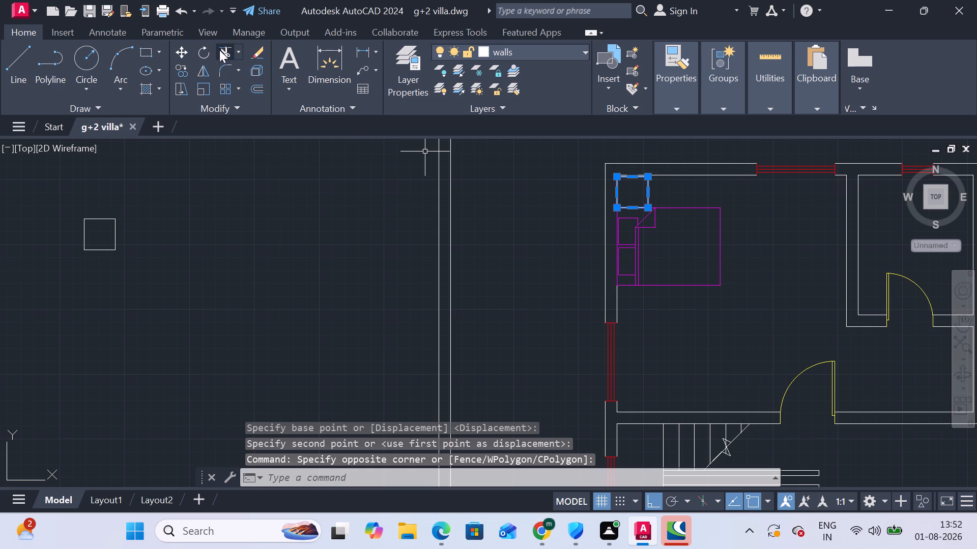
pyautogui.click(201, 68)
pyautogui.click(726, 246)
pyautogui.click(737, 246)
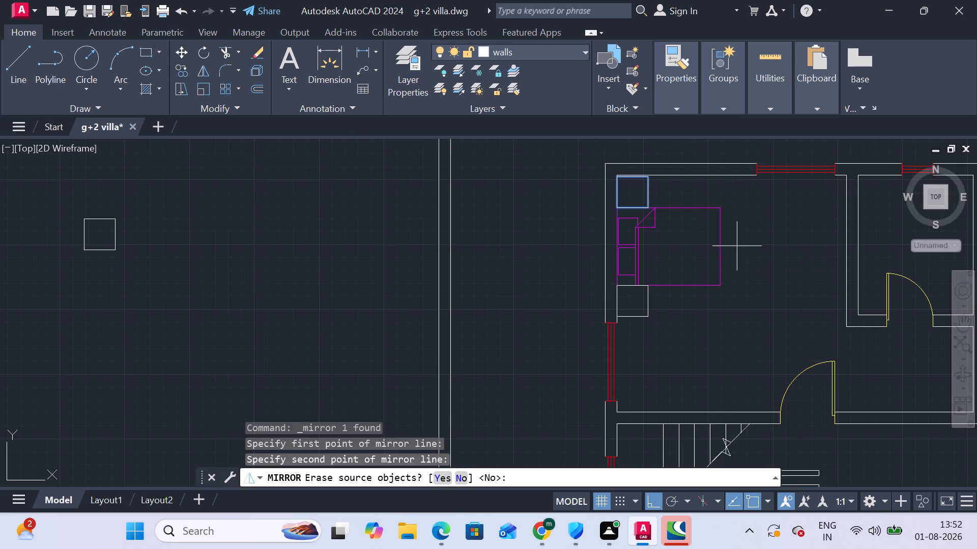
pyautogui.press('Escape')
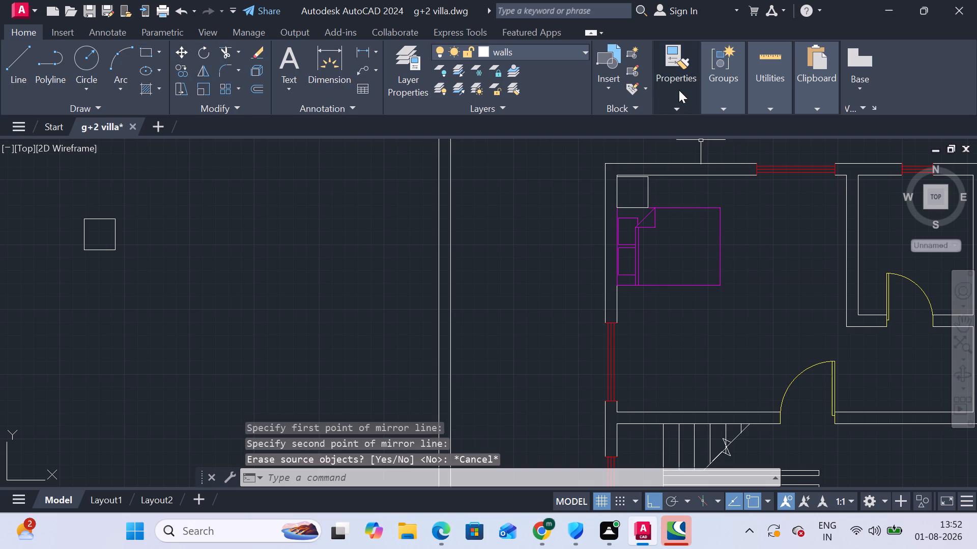
# Put the bedside square above the bed on the furniture layer.
pyautogui.click(660, 199)
pyautogui.click(635, 187)
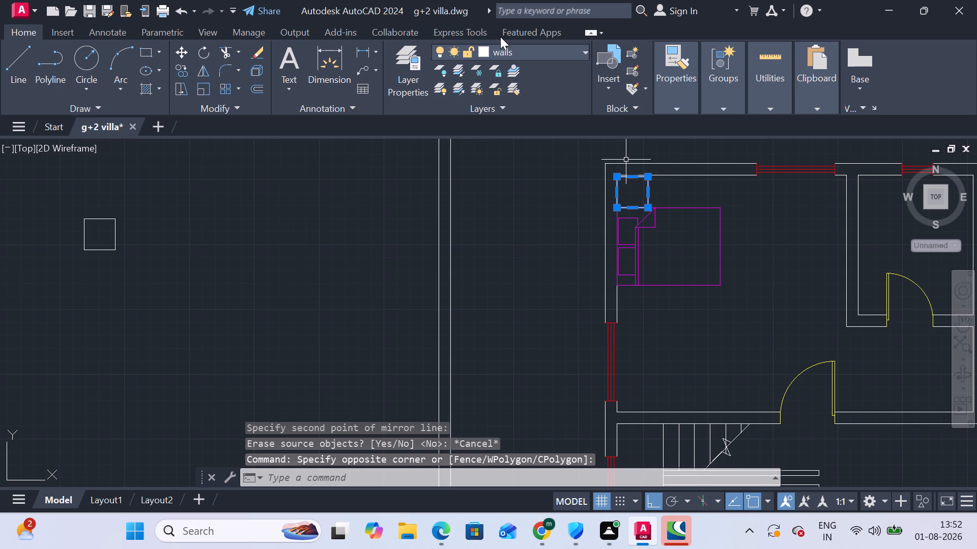
pyautogui.click(514, 53)
pyautogui.click(542, 124)
pyautogui.press('Escape')
# Mirror the bedside square across the bed's horizontal centreline to the bed's other side, keeping the source object.
pyautogui.click(657, 191)
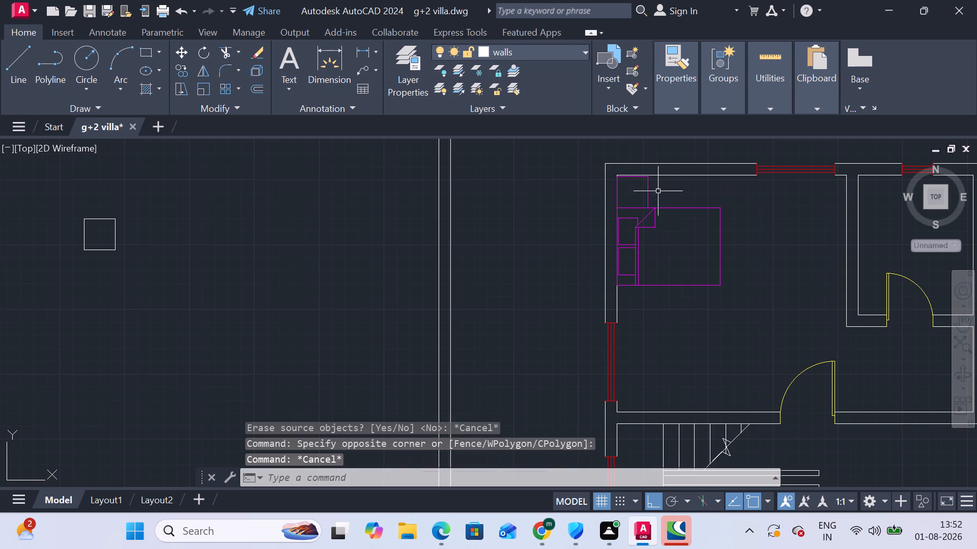
pyautogui.click(639, 182)
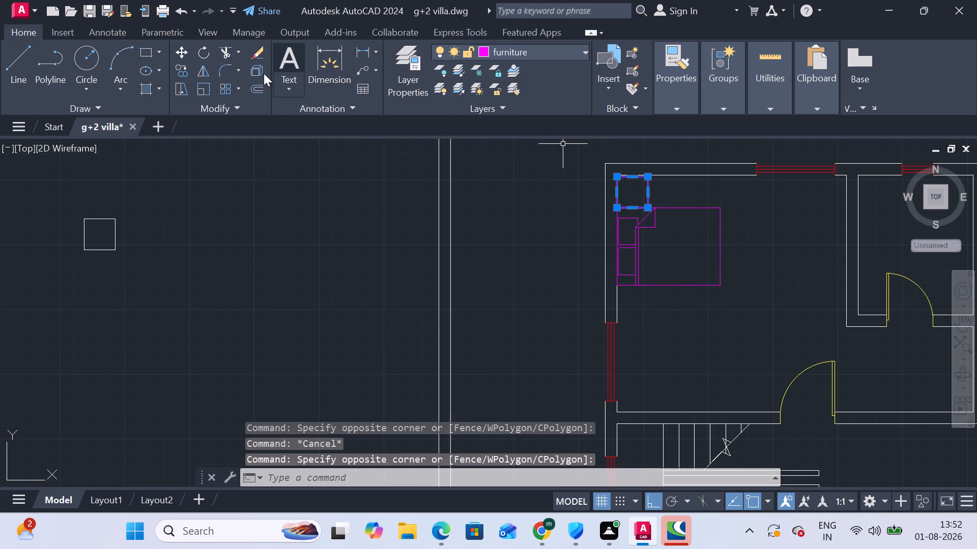
pyautogui.click(202, 71)
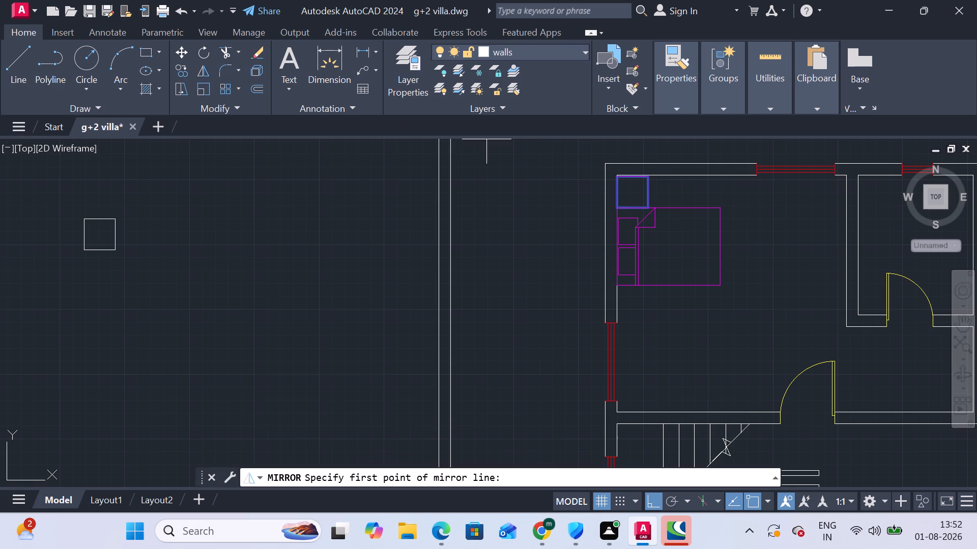
pyautogui.click(723, 246)
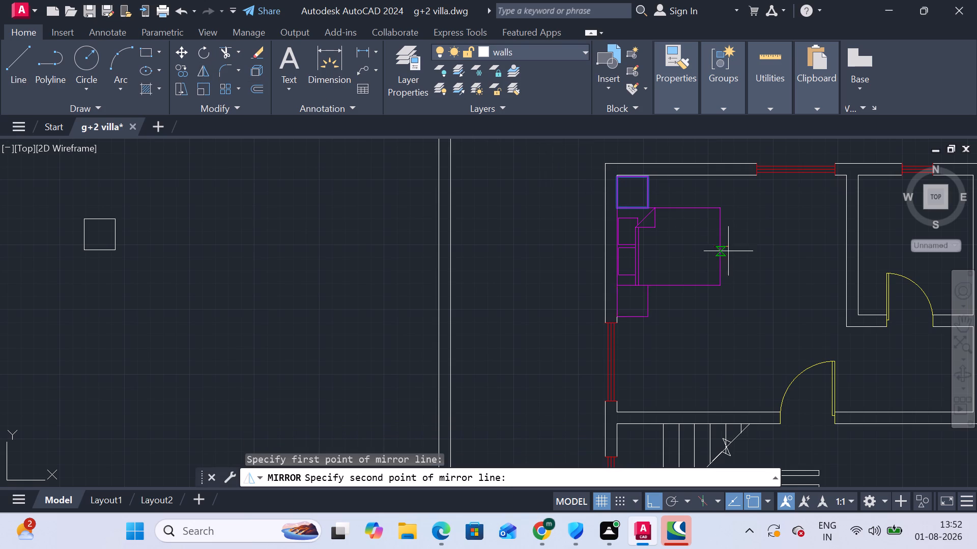
pyautogui.click(731, 240)
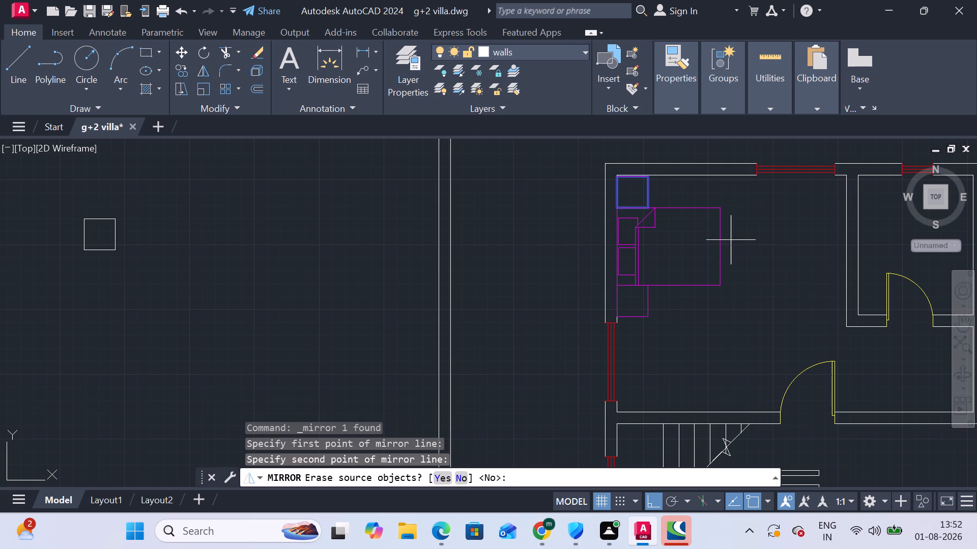
pyautogui.click(461, 480)
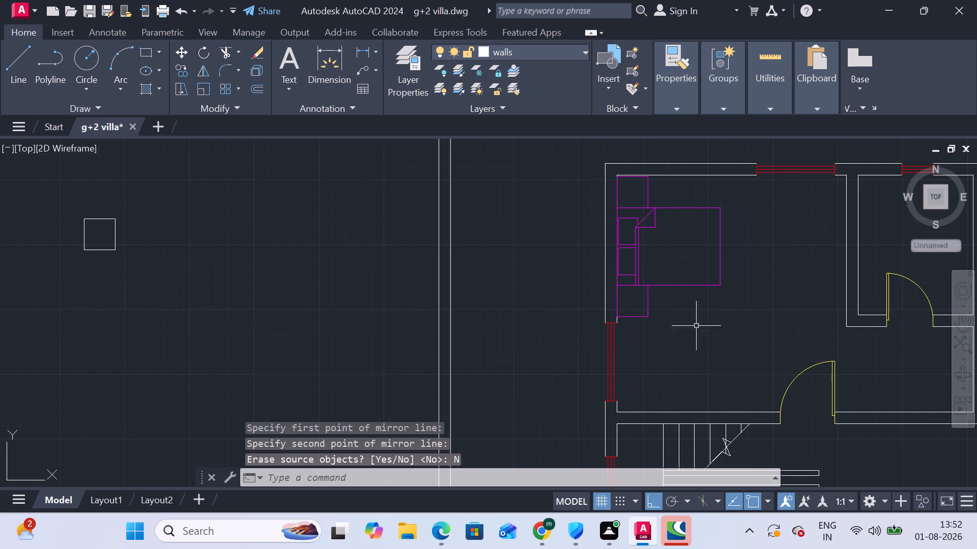
# Move the bed and both bedside squares together slightly down along the bedroom's left wall.
pyautogui.click(688, 312)
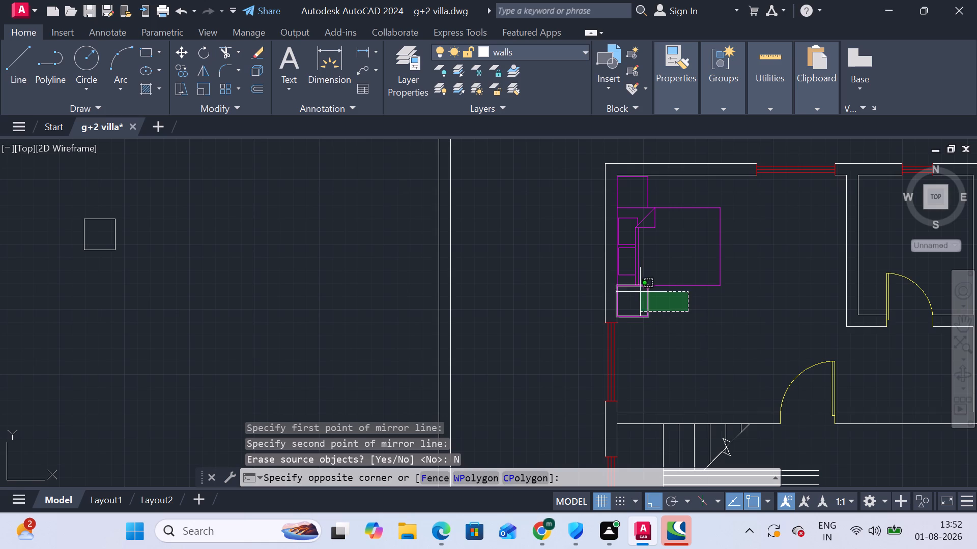
pyautogui.click(636, 194)
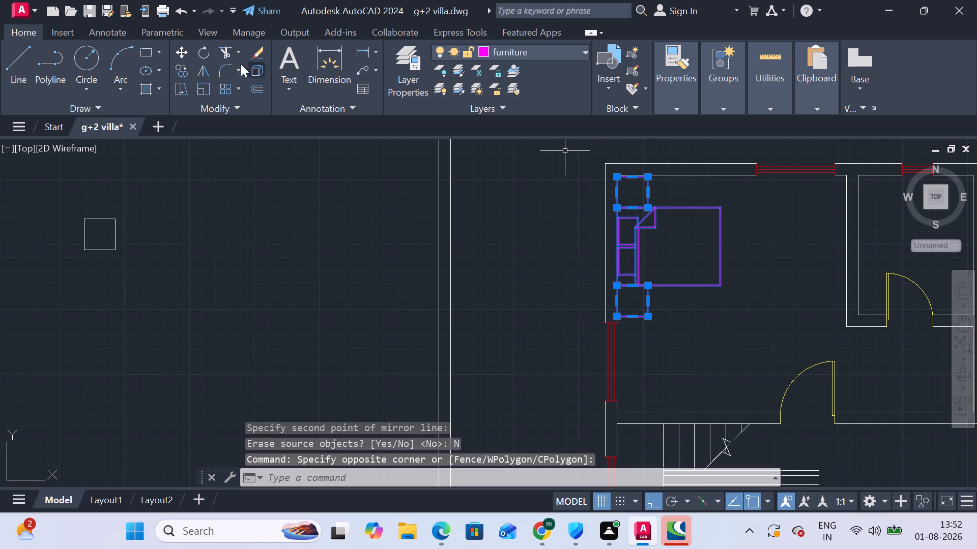
pyautogui.click(185, 52)
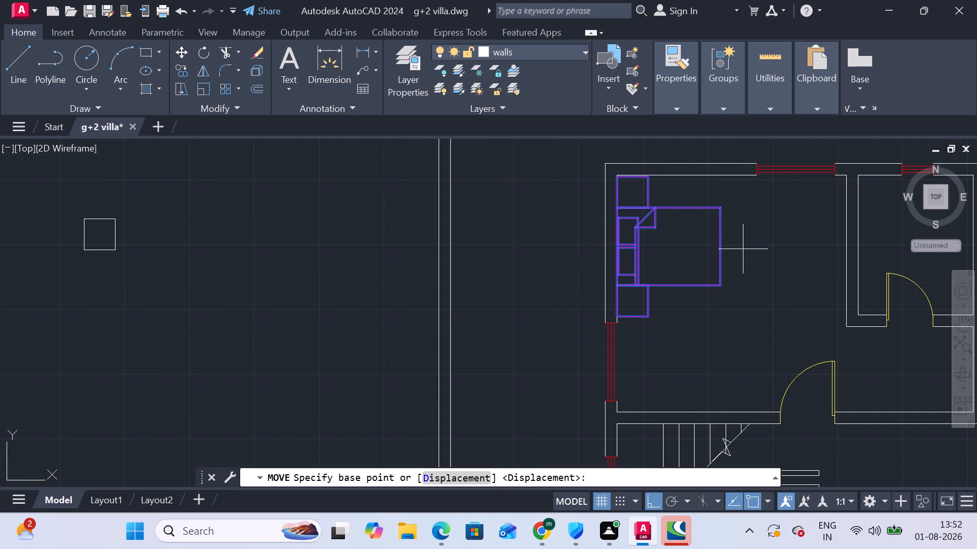
pyautogui.click(719, 245)
pyautogui.click(719, 273)
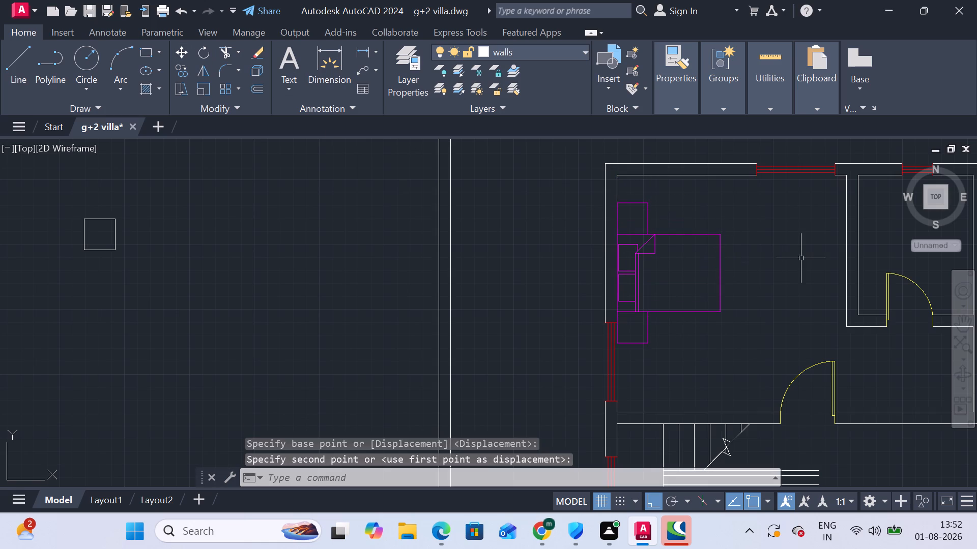
pyautogui.moveTo(791, 261); pyautogui.dragTo(780, 237, button='middle')
pyautogui.press('Escape')
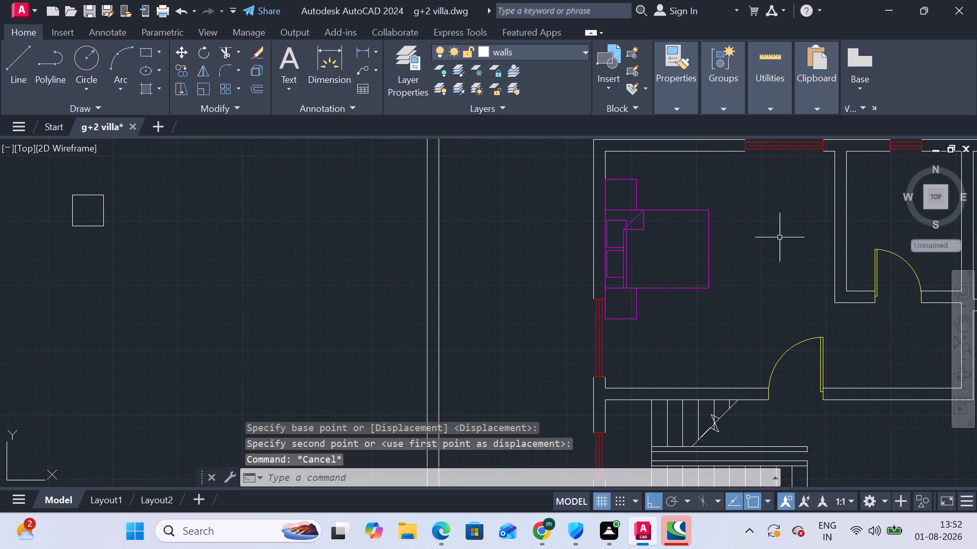
# Examine the collected furniture blocks left of the villa, especially the chair and wooden table, against the floor plan.
pyautogui.scroll(-1, 781, 238)
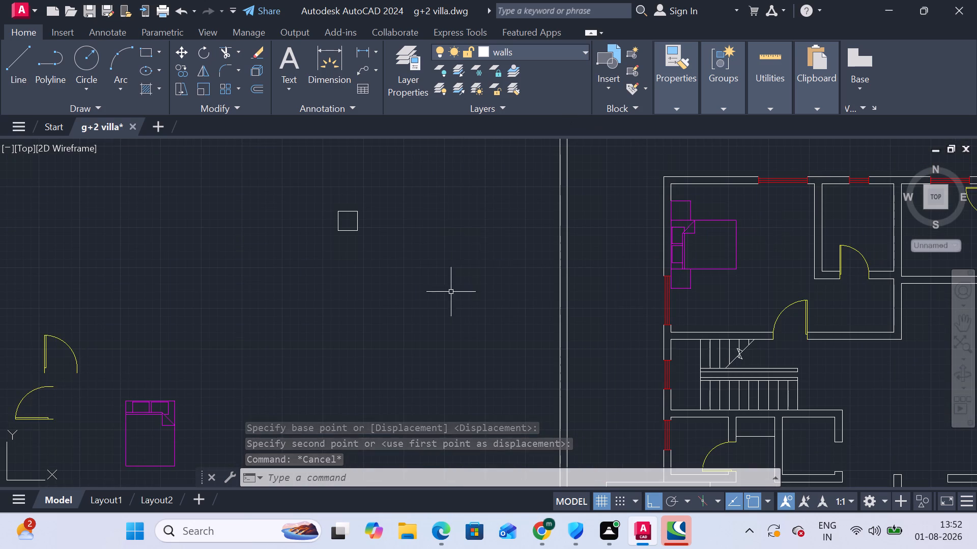
pyautogui.scroll(-3, 430, 298)
pyautogui.moveTo(411, 311); pyautogui.dragTo(423, 241, button='middle')
pyautogui.scroll(2, 200, 264)
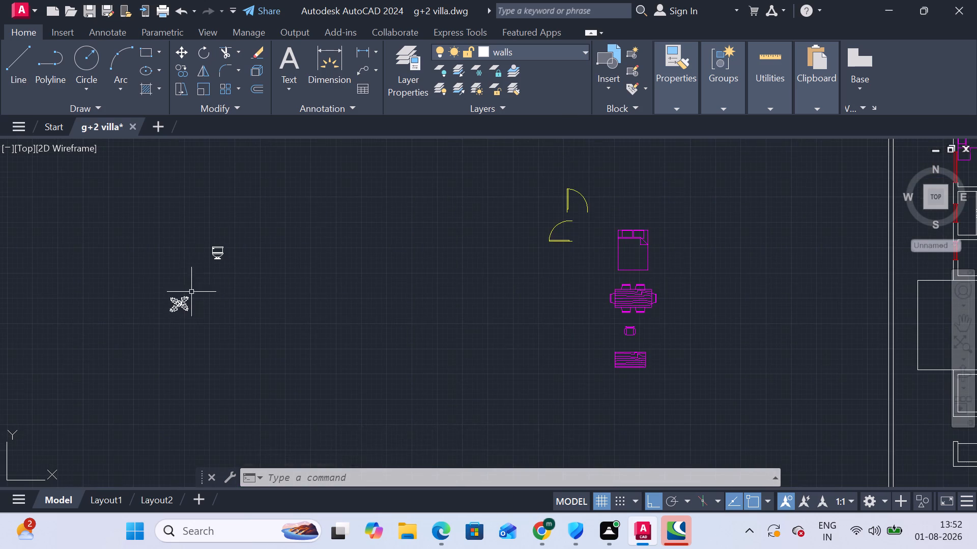
pyautogui.scroll(3, 179, 301)
pyautogui.scroll(-4, 380, 304)
pyautogui.scroll(4, 670, 336)
pyautogui.moveTo(643, 361); pyautogui.dragTo(593, 339, button='middle')
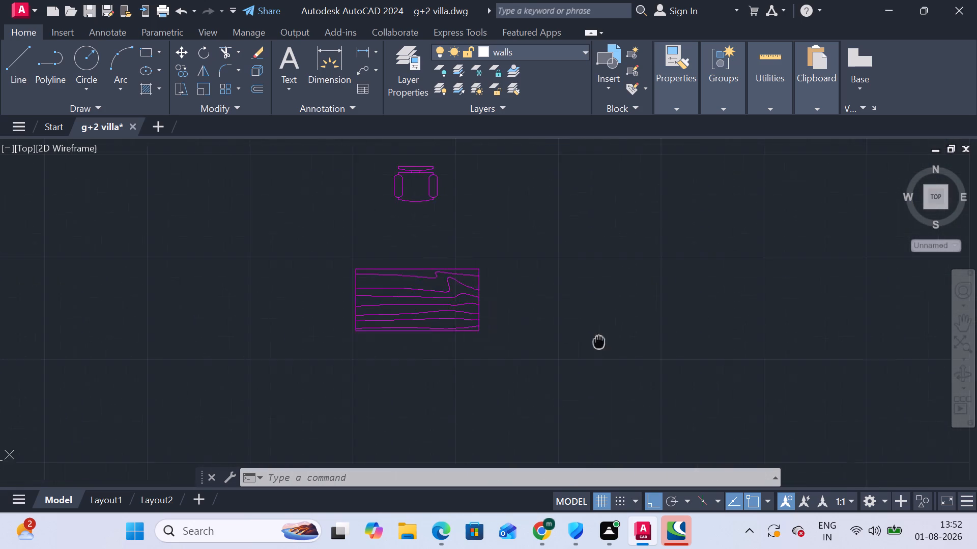
pyautogui.moveTo(593, 339); pyautogui.dragTo(426, 329, button='middle')
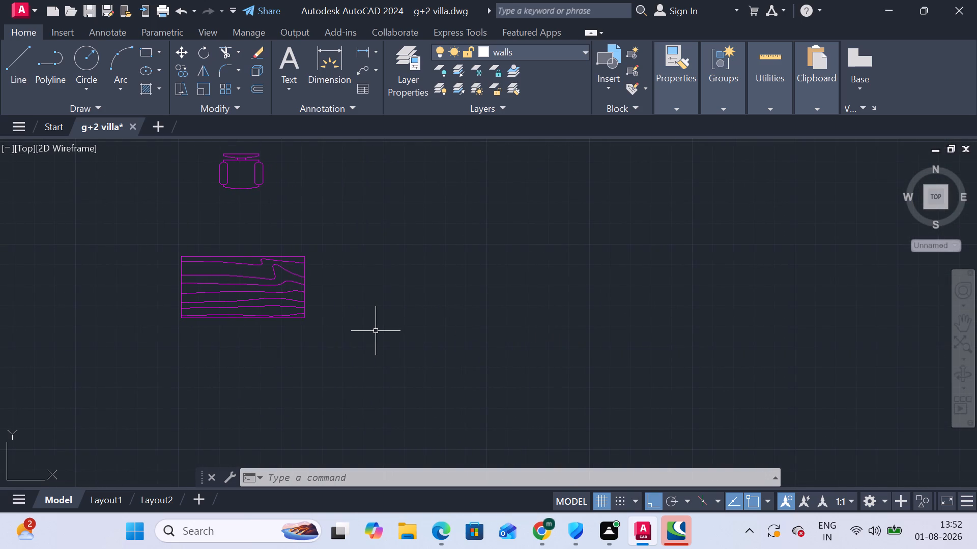
pyautogui.scroll(-3, 380, 340)
pyautogui.moveTo(696, 237); pyautogui.dragTo(655, 331, button='middle')
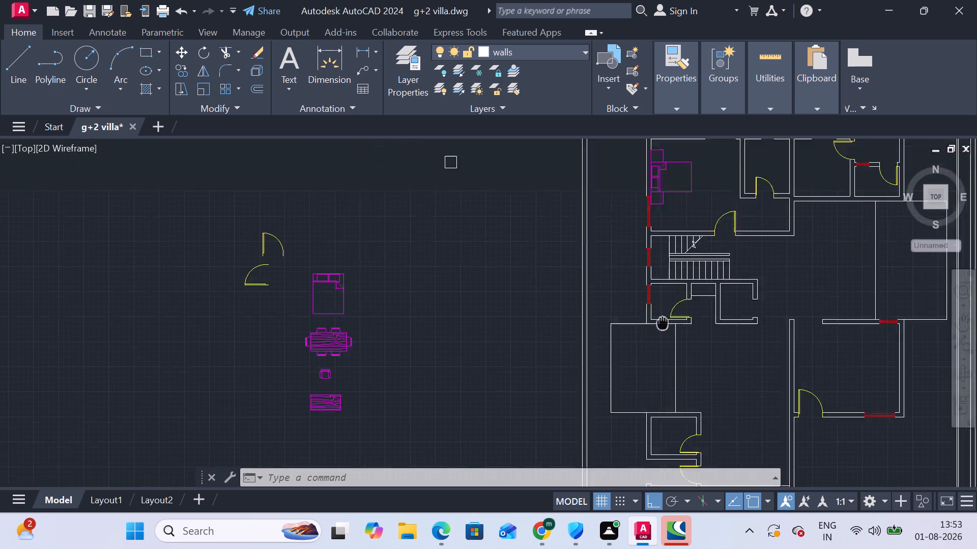
pyautogui.moveTo(655, 331); pyautogui.dragTo(648, 340, button='middle')
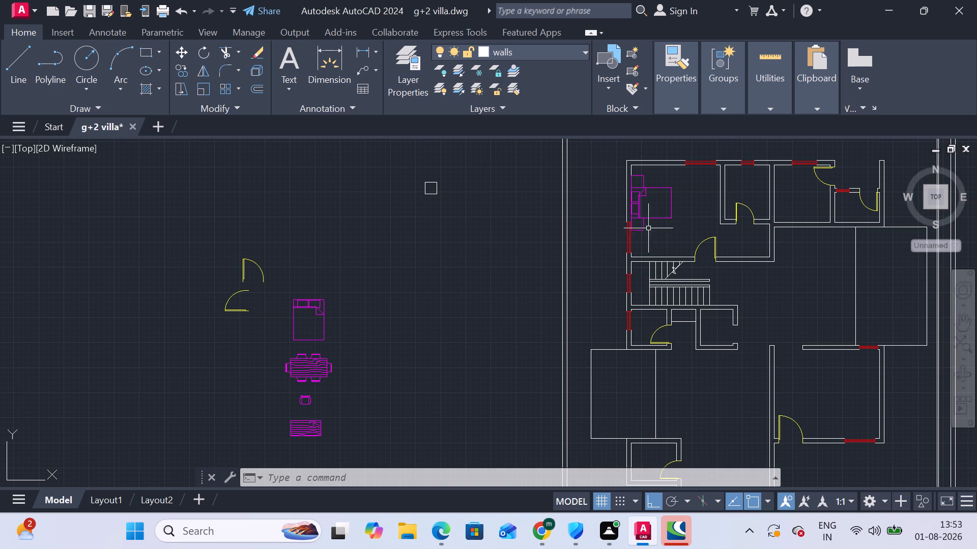
pyautogui.scroll(-1, 442, 310)
pyautogui.scroll(1, 360, 363)
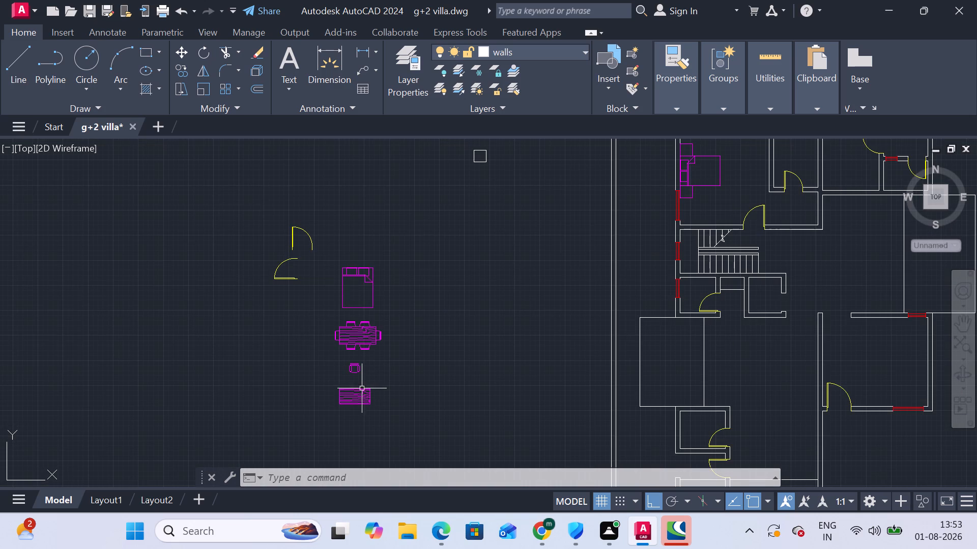
# Copy the chair from the collected furniture blocks into the villa's floor plan.
pyautogui.scroll(1, 362, 386)
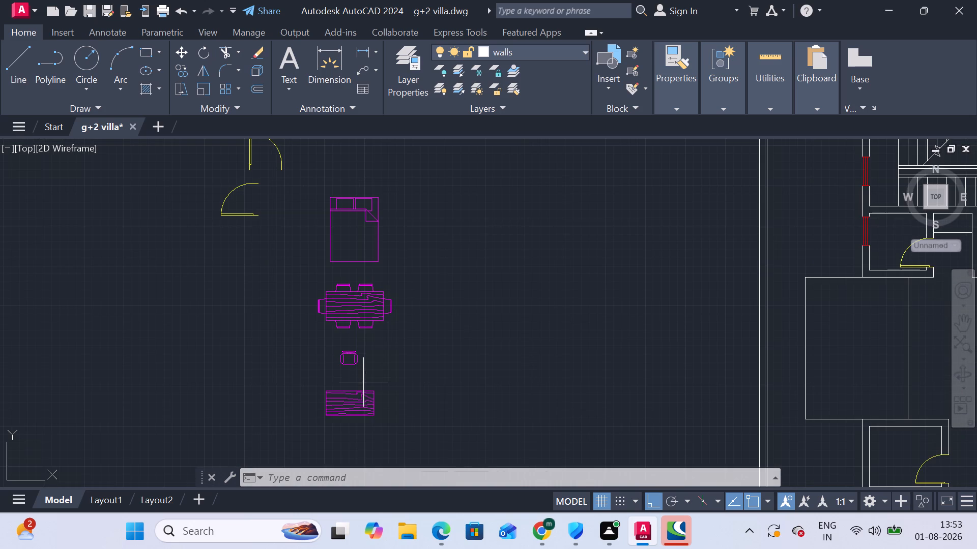
pyautogui.click(363, 382)
pyautogui.click(335, 353)
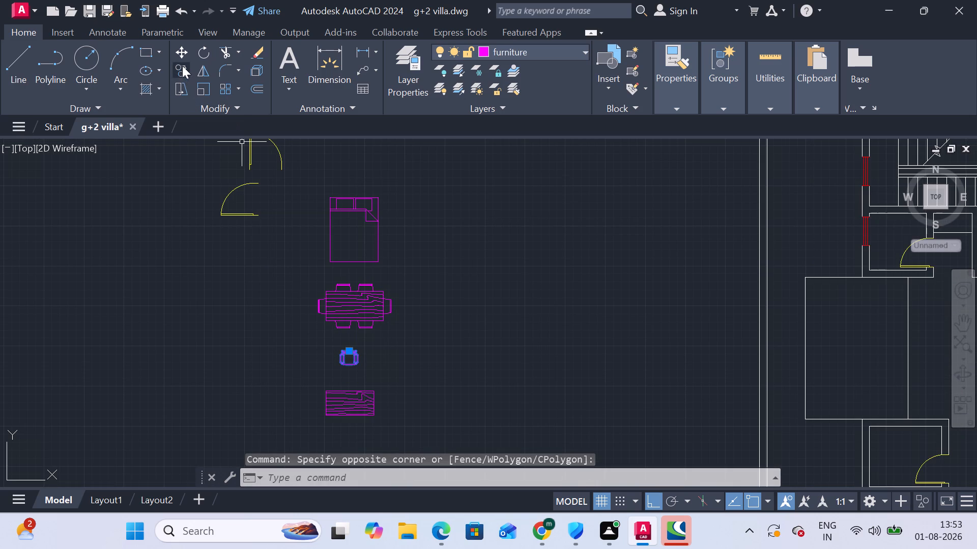
pyautogui.click(180, 68)
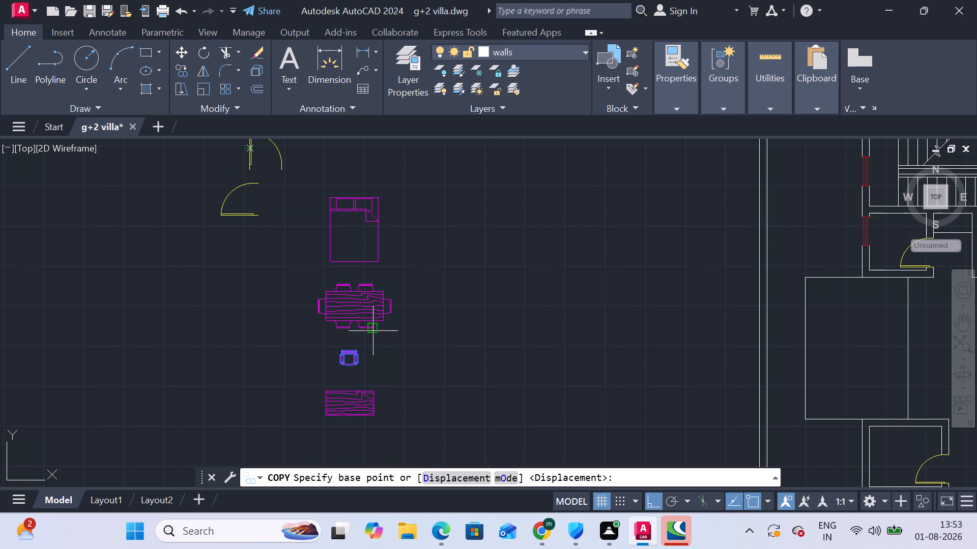
pyautogui.click(356, 349)
pyautogui.moveTo(765, 241); pyautogui.dragTo(390, 320, button='middle')
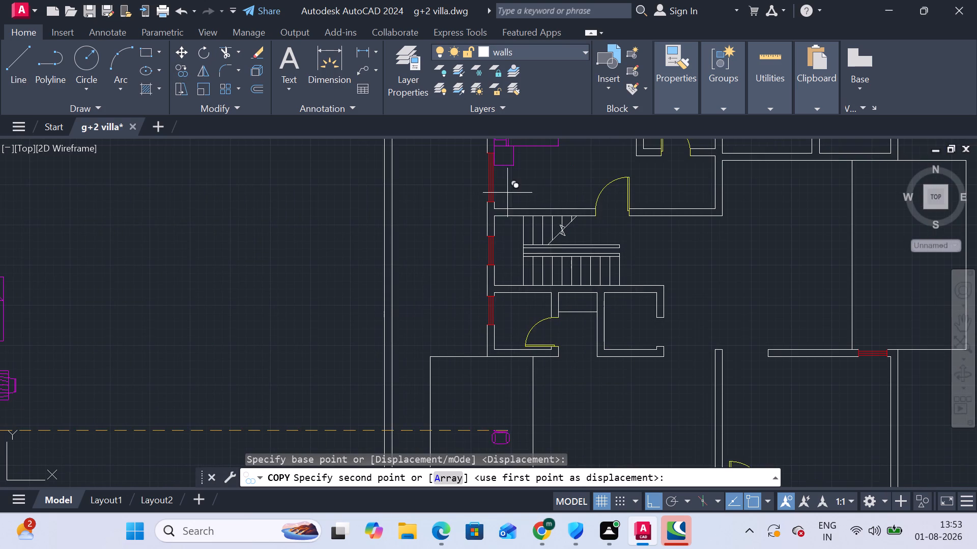
pyautogui.click(555, 166)
pyautogui.moveTo(588, 204); pyautogui.dragTo(593, 260, button='middle')
pyautogui.press('Escape')
# Move the copied chair up into the top-left bedroom, between the bed and the bedroom's bottom wall.
pyautogui.moveTo(581, 352); pyautogui.dragTo(611, 200, button='middle')
pyautogui.moveTo(612, 362); pyautogui.dragTo(602, 352)
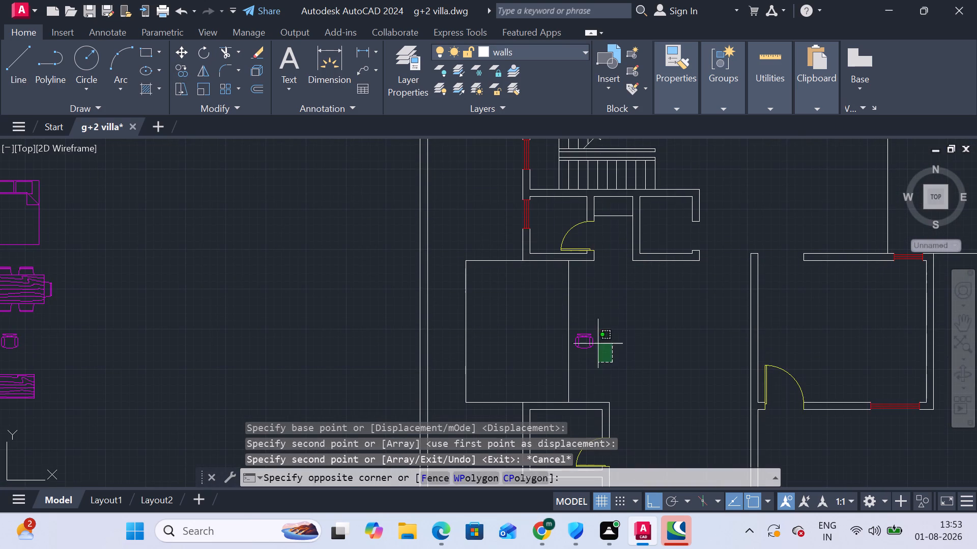
pyautogui.click(592, 326)
pyautogui.click(169, 51)
pyautogui.click(172, 52)
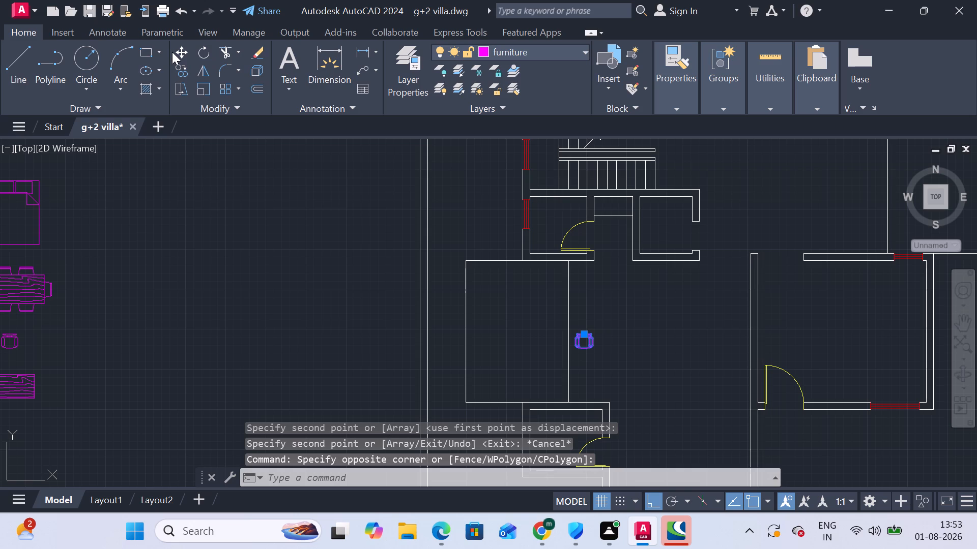
pyautogui.click(183, 53)
pyautogui.click(583, 335)
pyautogui.moveTo(592, 182); pyautogui.dragTo(610, 408, button='middle')
pyautogui.click(615, 302)
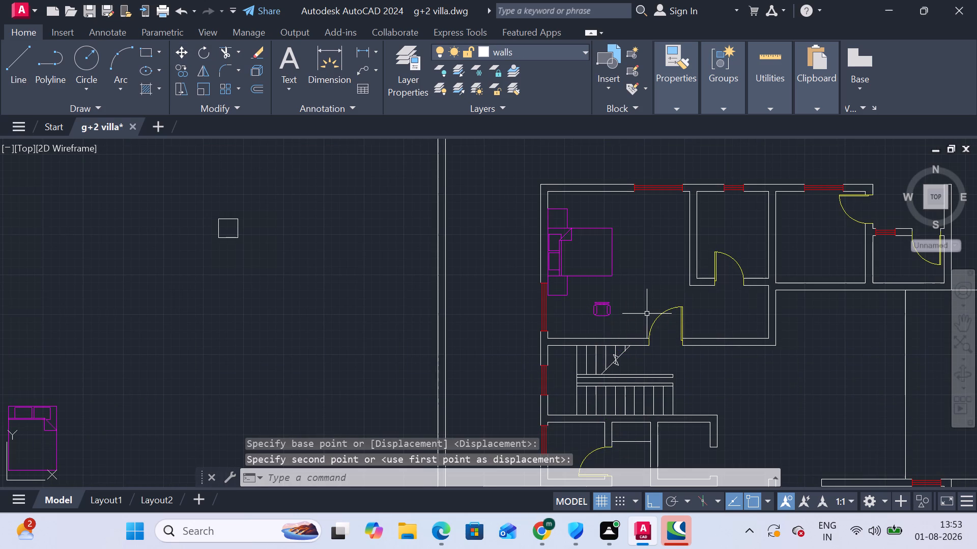
pyautogui.press('Escape')
# Rotate the bedroom chair 90° counterclockwise about a point just beside it.
pyautogui.scroll(1, 612, 320)
pyautogui.moveTo(615, 316); pyautogui.dragTo(612, 311)
pyautogui.click(548, 263)
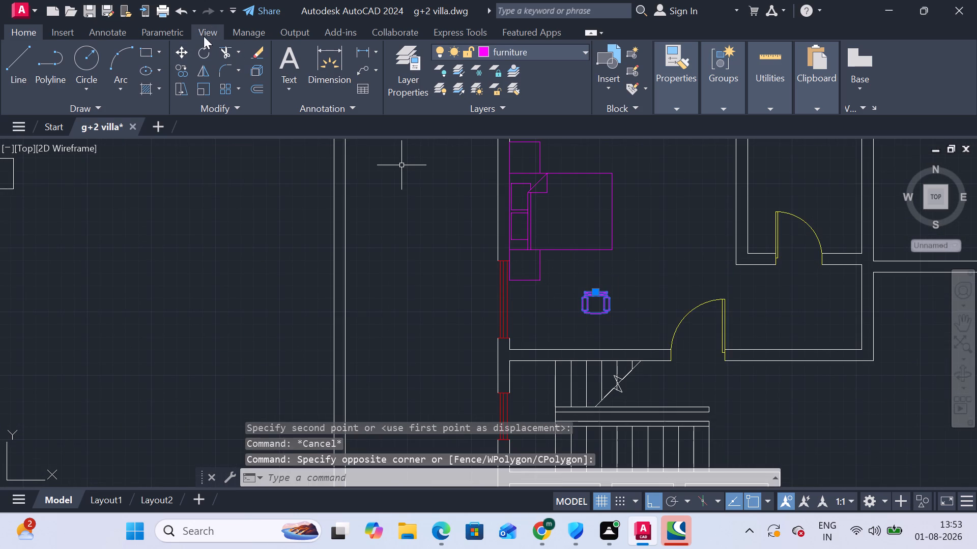
pyautogui.click(197, 55)
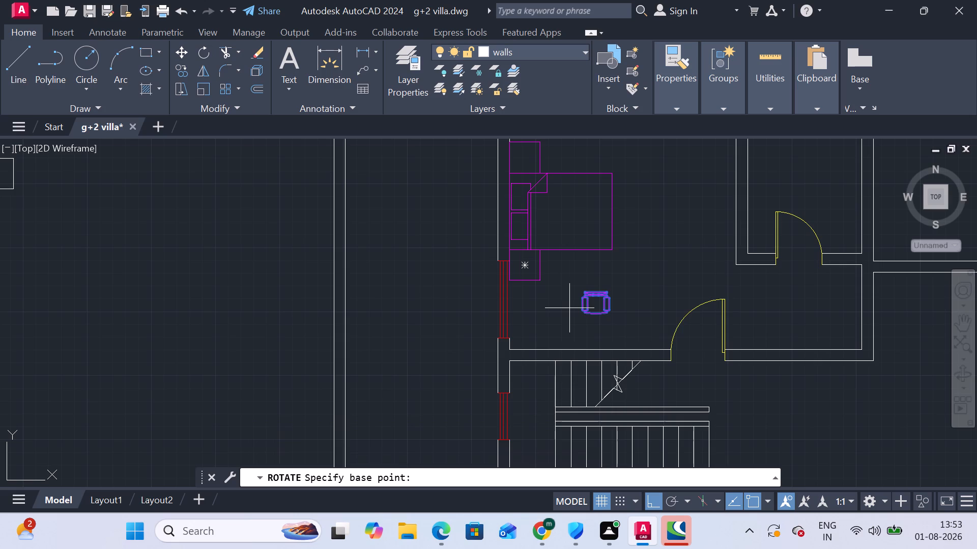
pyautogui.click(569, 308)
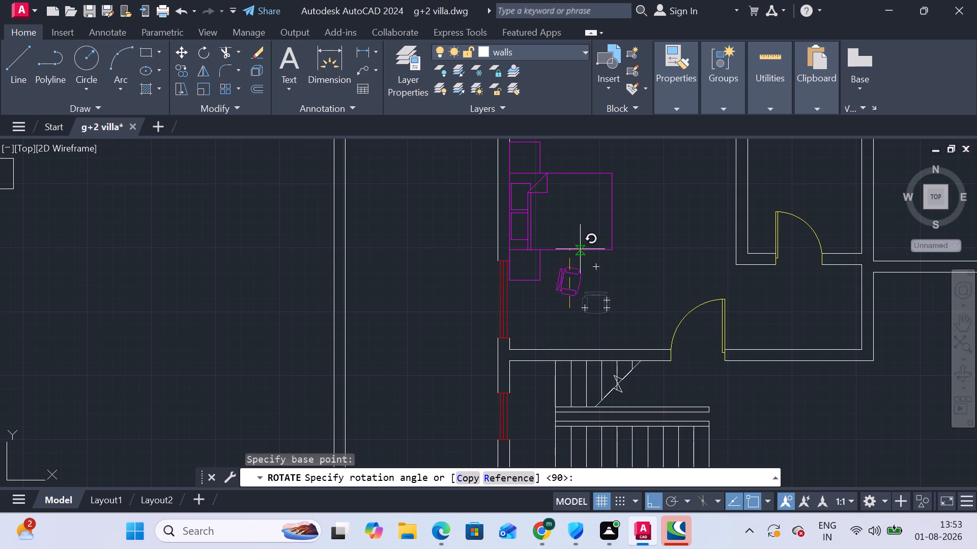
pyautogui.click(574, 242)
# Shift the rotated chair horizontally away from the lower bedside square, to below the foot end of the bed.
pyautogui.click(559, 292)
pyautogui.moveTo(557, 280); pyautogui.dragTo(629, 286)
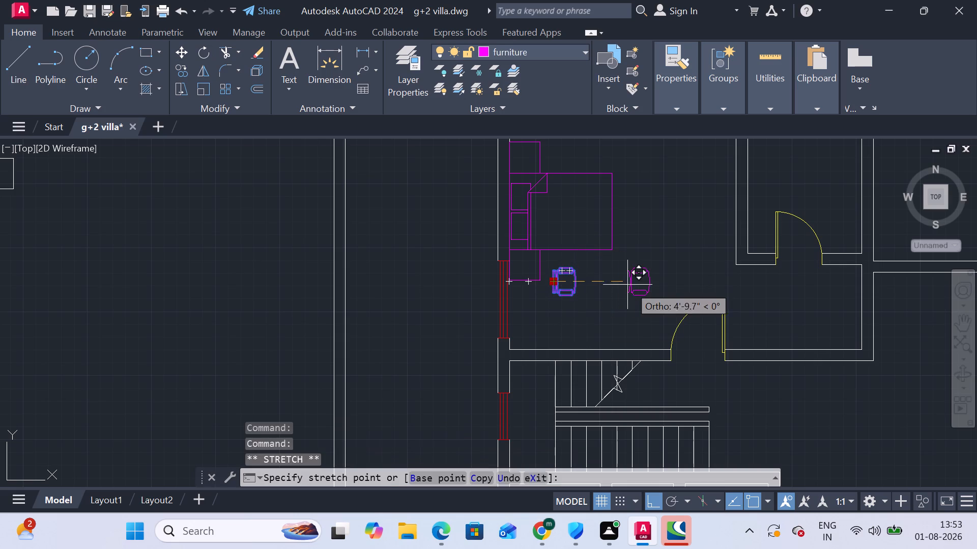
pyautogui.moveTo(629, 286); pyautogui.dragTo(608, 295)
pyautogui.click(606, 297)
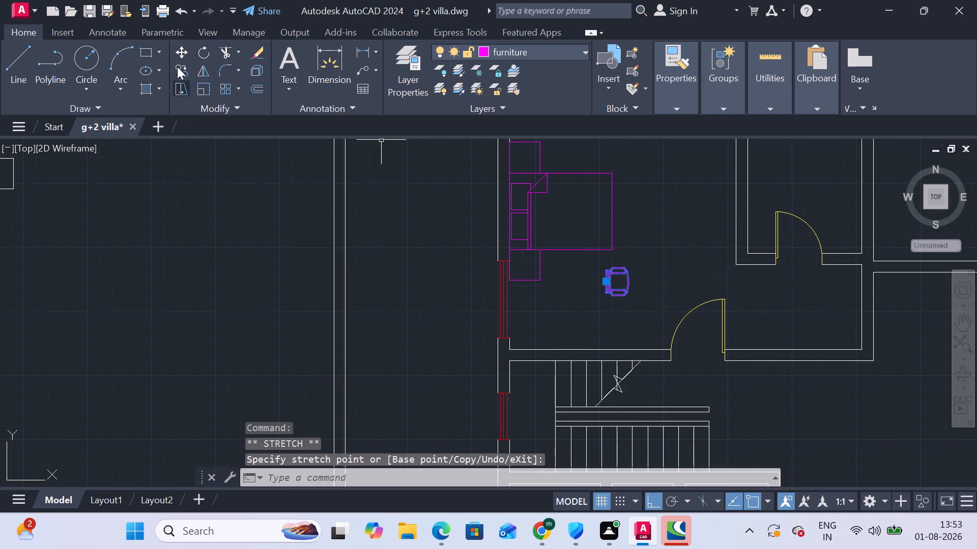
# Rotate the chair freehand about its lower-left corner so it sits diagonally below the bed.
pyautogui.click(202, 49)
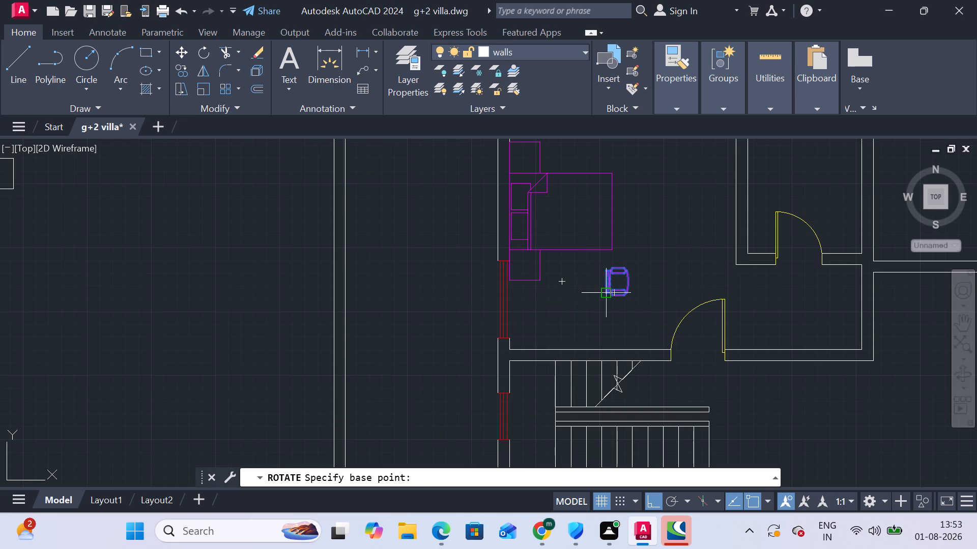
pyautogui.click(605, 296)
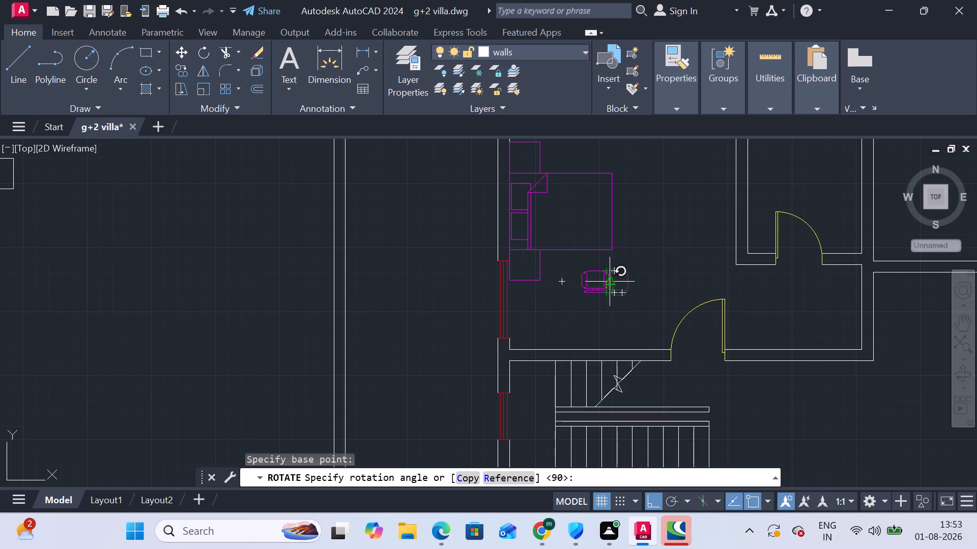
pyautogui.click(628, 274)
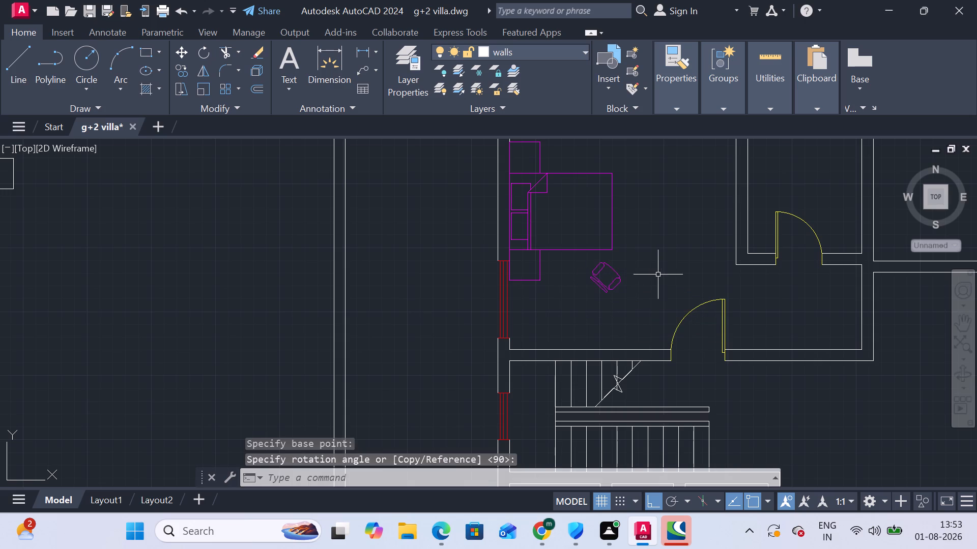
# Browse the DesignCenter sample drawings, examining the House Designer.dwg blocks for further items to place in the villa.
pyautogui.scroll(-1, 656, 275)
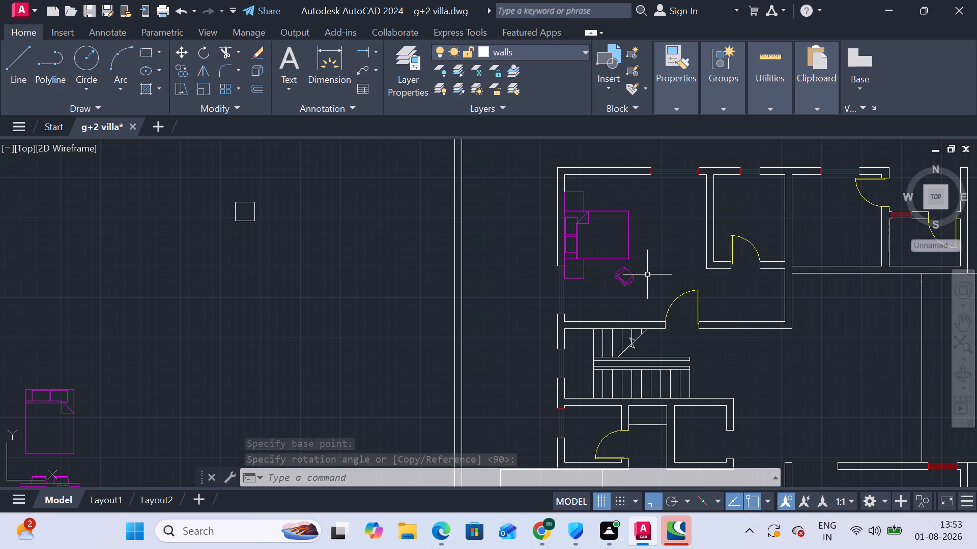
pyautogui.moveTo(704, 252); pyautogui.dragTo(617, 225, button='middle')
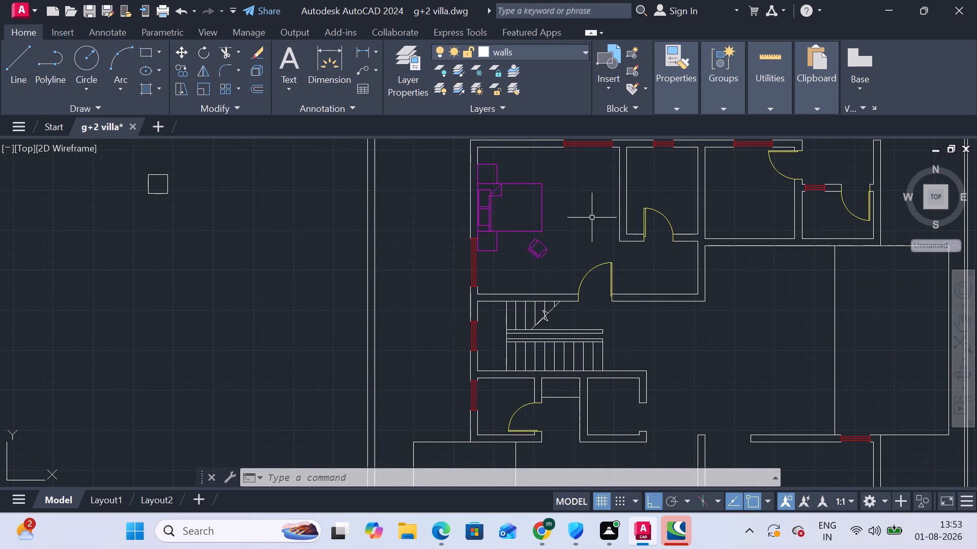
pyautogui.hotkey('ctrl', 'F2')
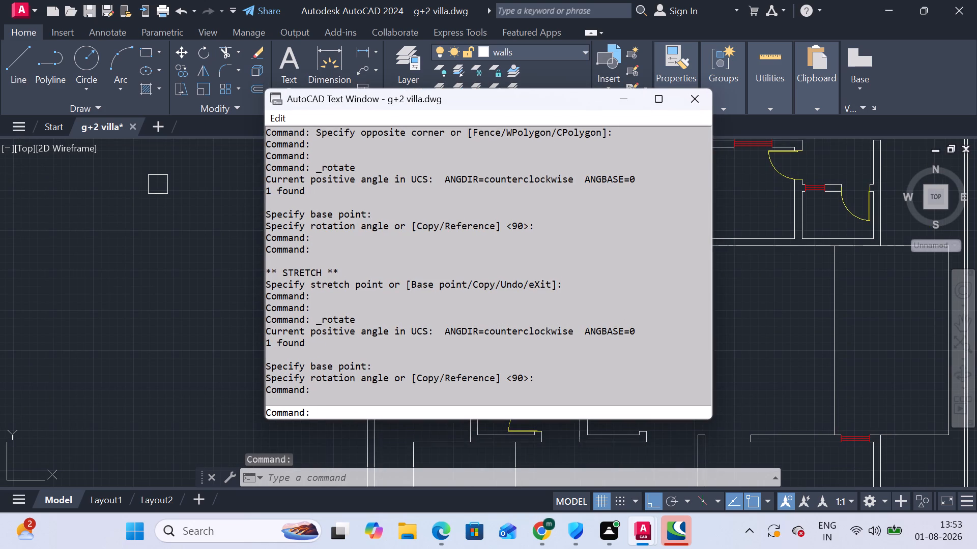
pyautogui.click(709, 96)
pyautogui.hotkey('ctrl', '2')
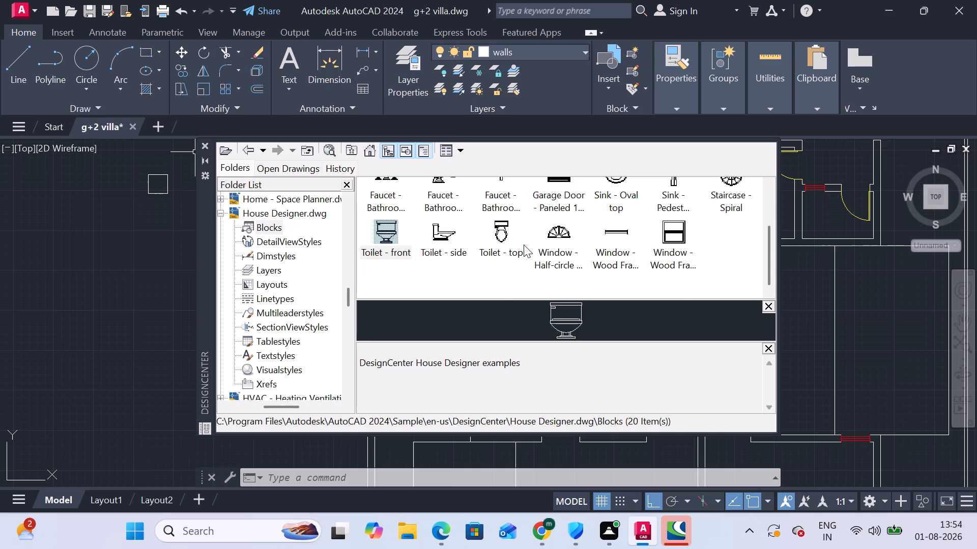
pyautogui.scroll(2, 524, 245)
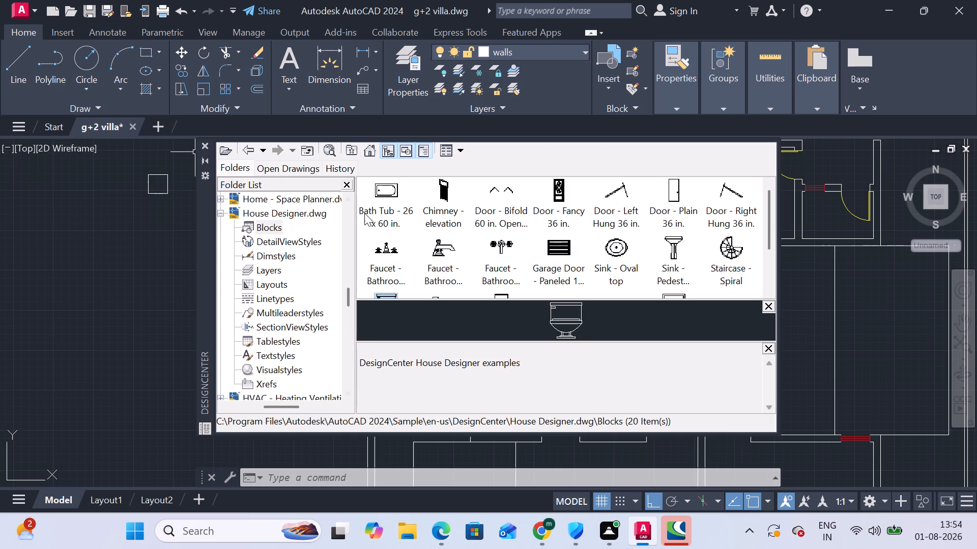
pyautogui.click(246, 148)
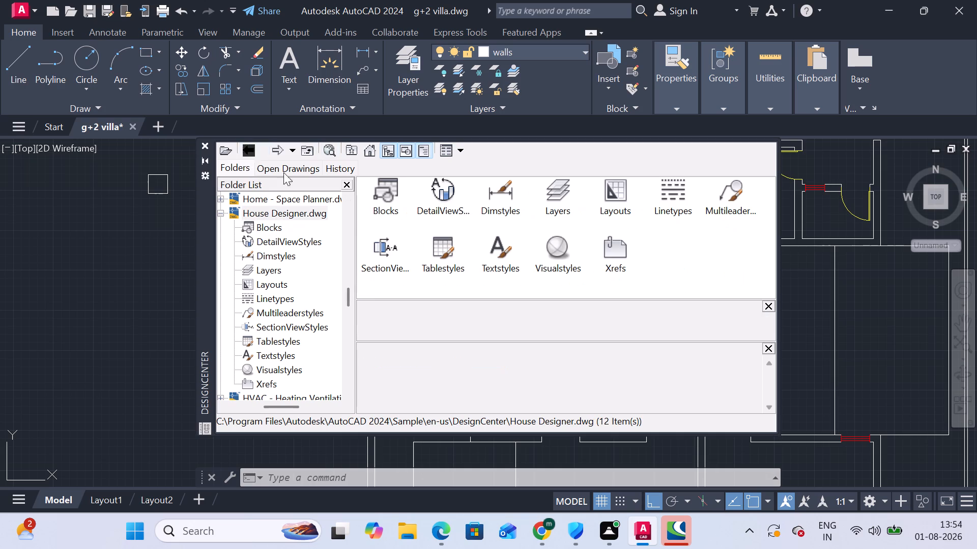
pyautogui.click(250, 147)
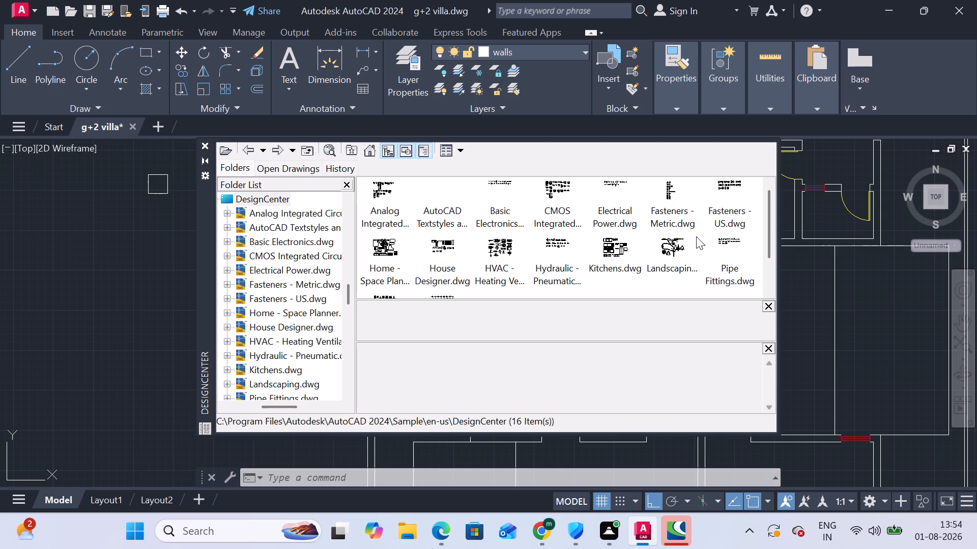
pyautogui.scroll(-1, 696, 236)
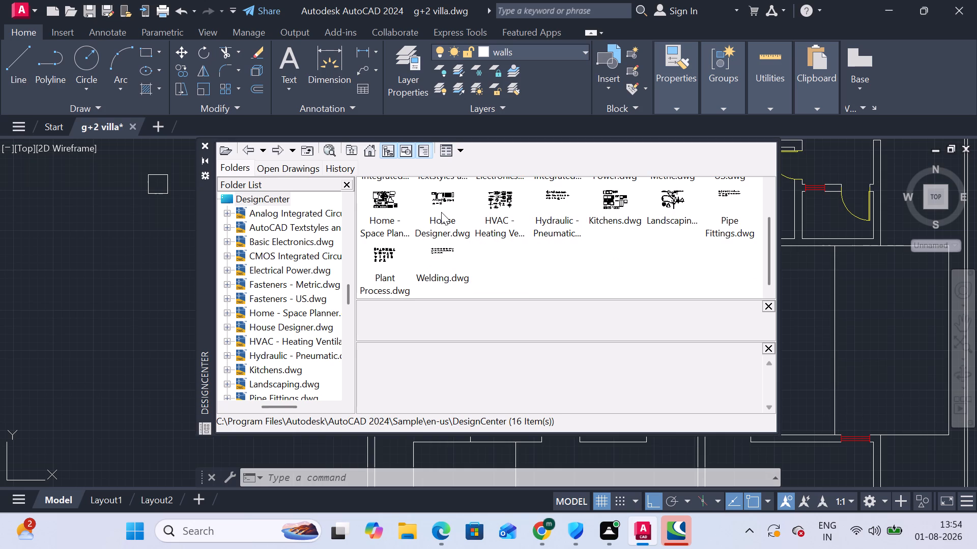
pyautogui.doubleClick(443, 198)
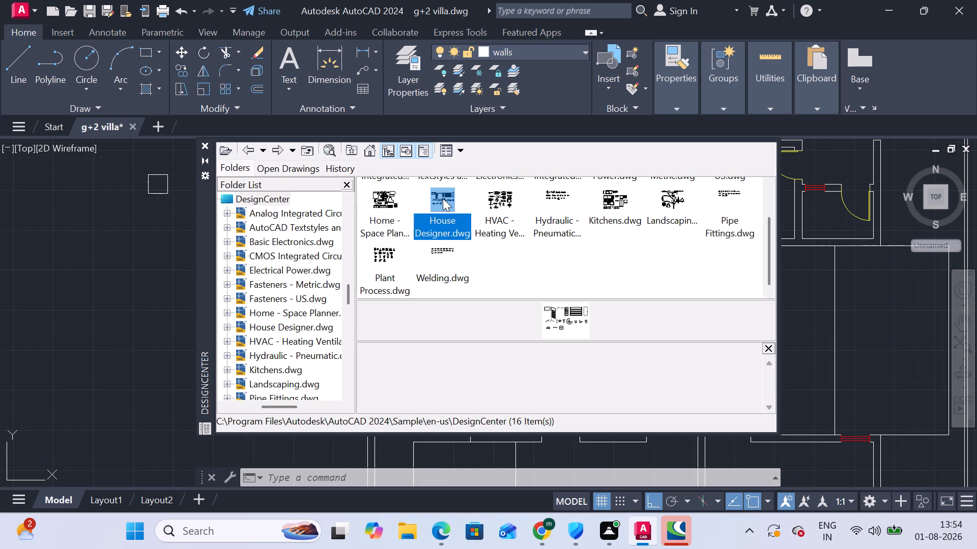
pyautogui.doubleClick(386, 187)
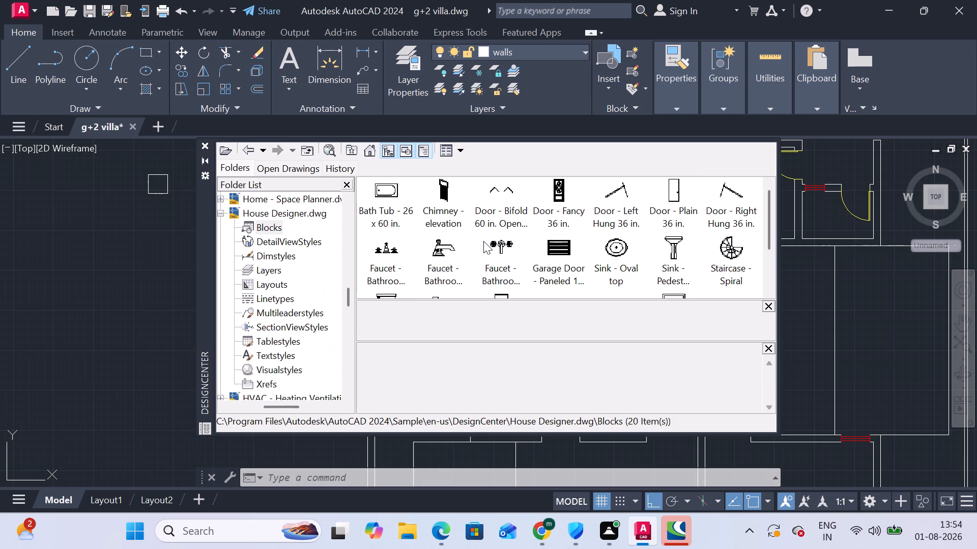
pyautogui.scroll(-1, 593, 267)
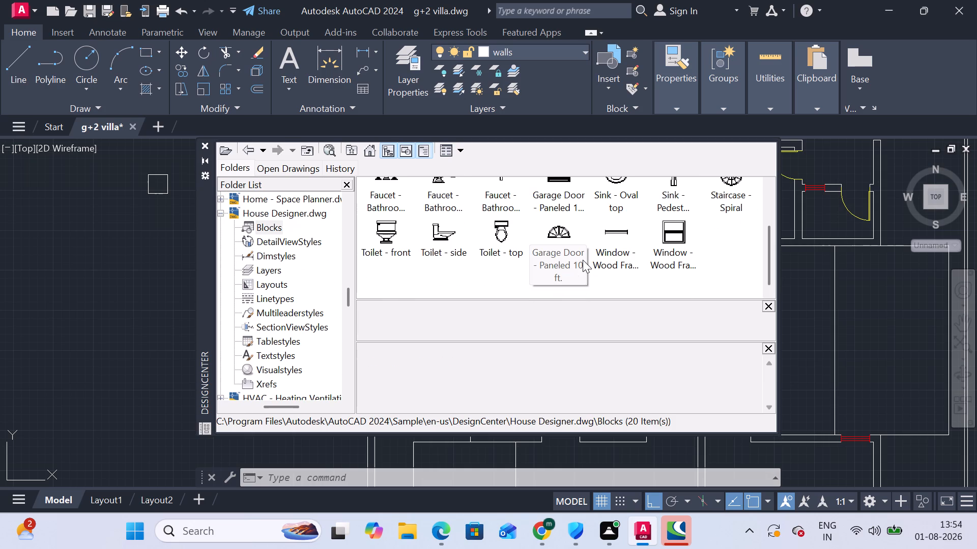
pyautogui.scroll(1, 583, 259)
pyautogui.scroll(-1, 583, 259)
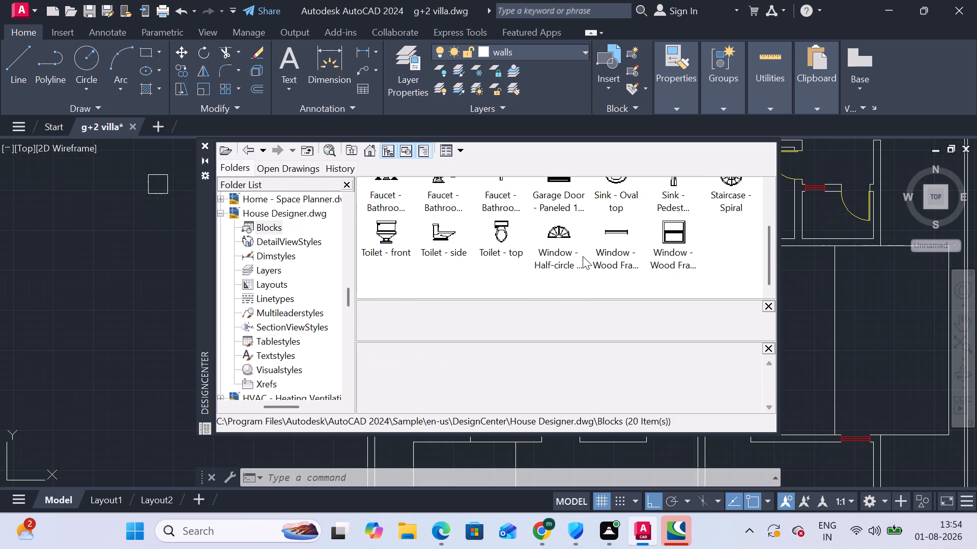
pyautogui.scroll(1, 582, 255)
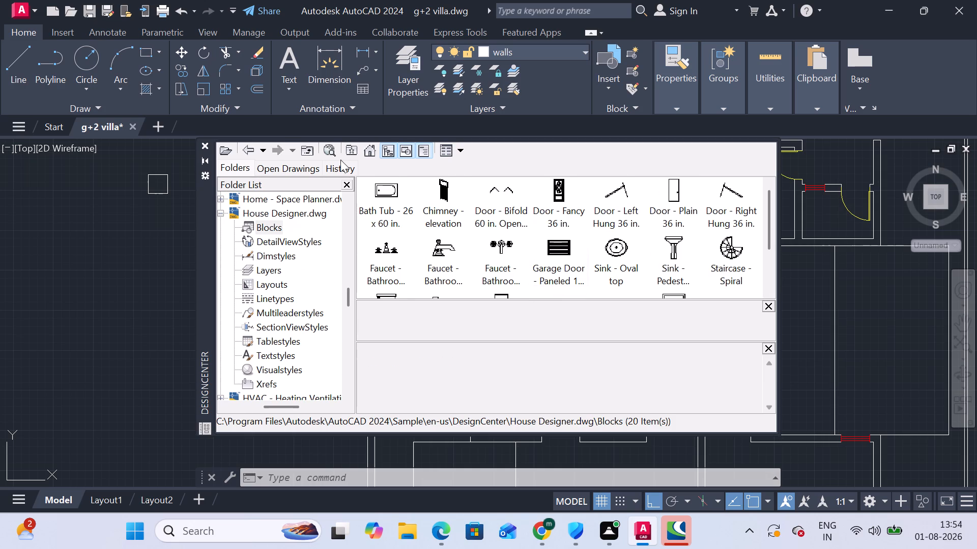
pyautogui.click(248, 149)
pyautogui.click(248, 149)
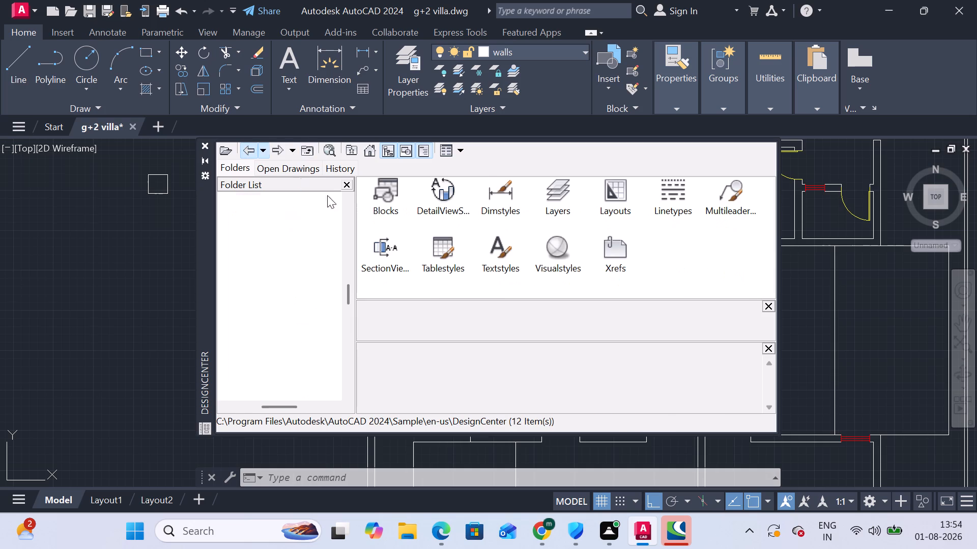
# Insert the Entertainment Center block from Home - Space Planner.dwg into the empty area left of the villa.
pyautogui.doubleClick(383, 249)
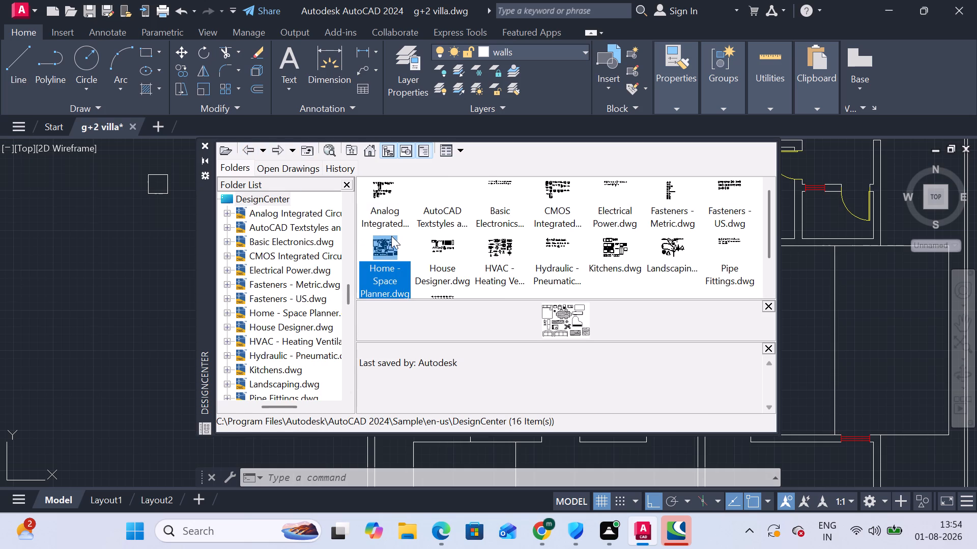
pyautogui.doubleClick(387, 267)
pyautogui.doubleClick(397, 185)
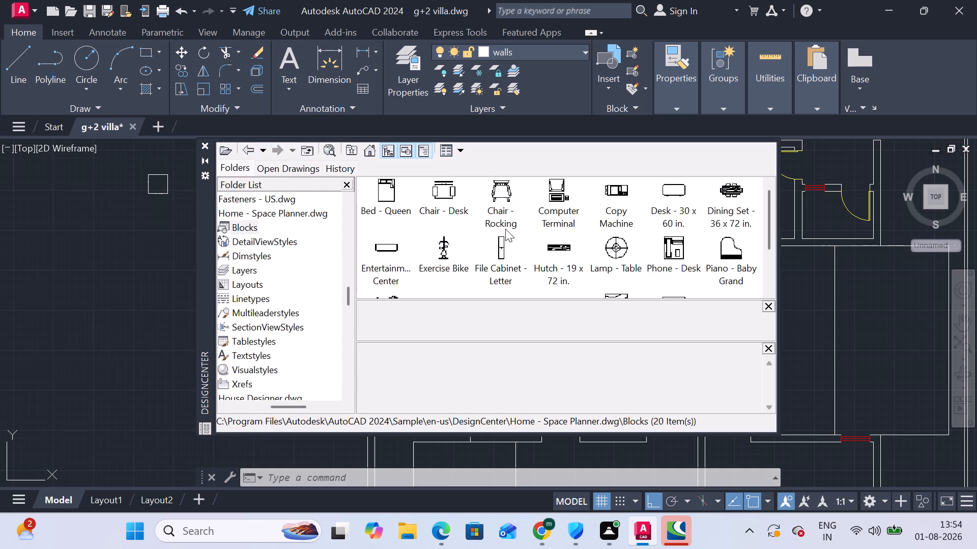
pyautogui.scroll(-1, 669, 223)
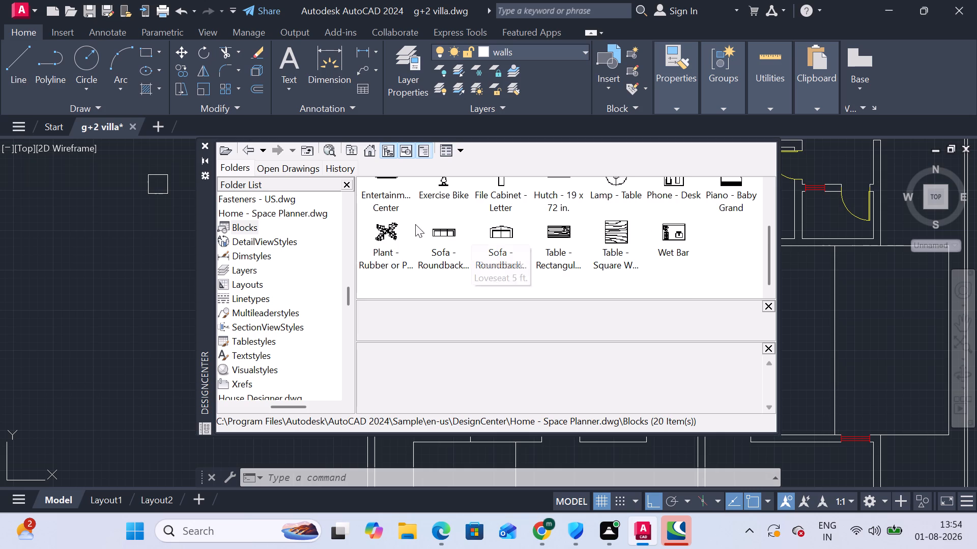
pyautogui.scroll(1, 405, 221)
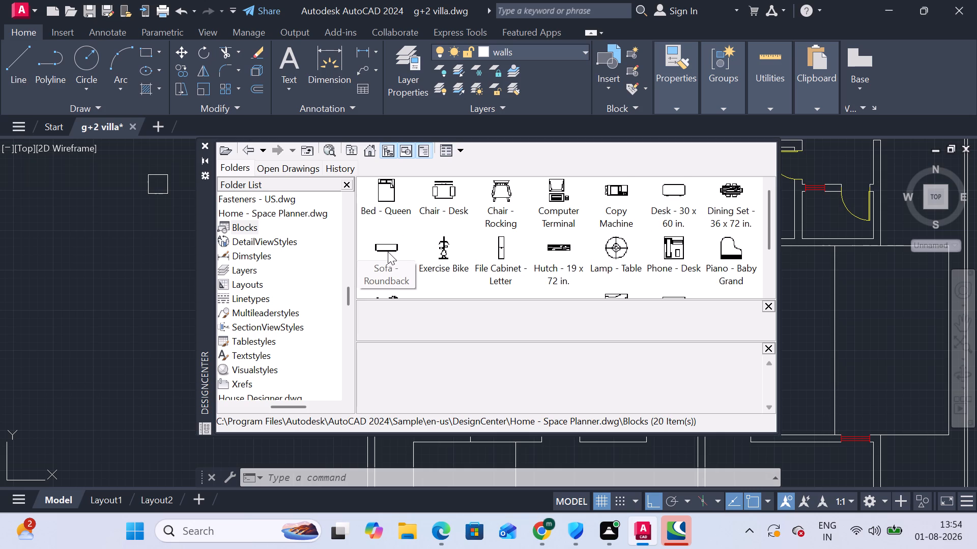
pyautogui.moveTo(388, 241); pyautogui.dragTo(146, 286)
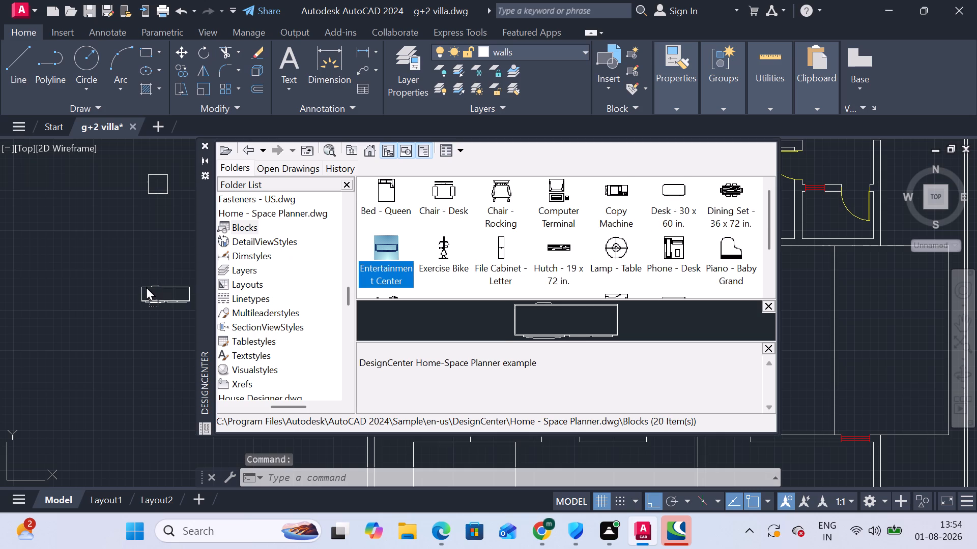
pyautogui.moveTo(146, 286); pyautogui.dragTo(56, 282)
pyautogui.scroll(3, 64, 297)
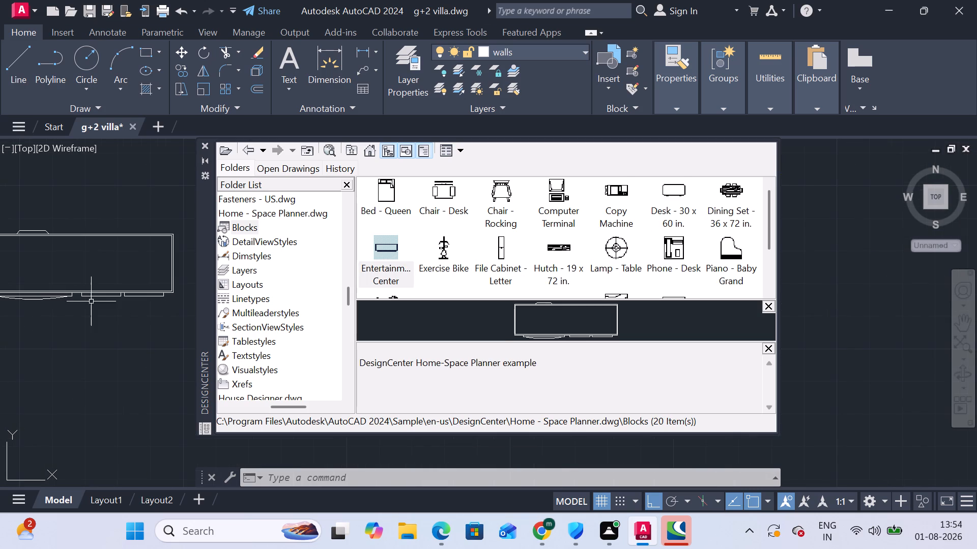
# Browse the DesignCenter sample drawings, examining the Home - Space Planner, Analog Integrated Circuits and Plant Process blocks for further usable items.
pyautogui.scroll(-1, 94, 320)
pyautogui.scroll(2, 94, 317)
pyautogui.scroll(-3, 94, 317)
pyautogui.scroll(-1, 585, 276)
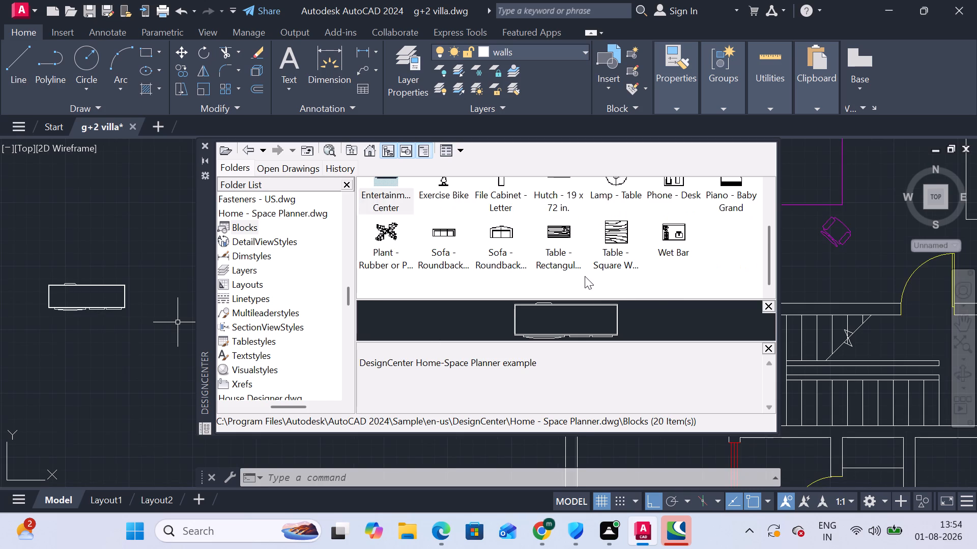
pyautogui.scroll(1, 585, 275)
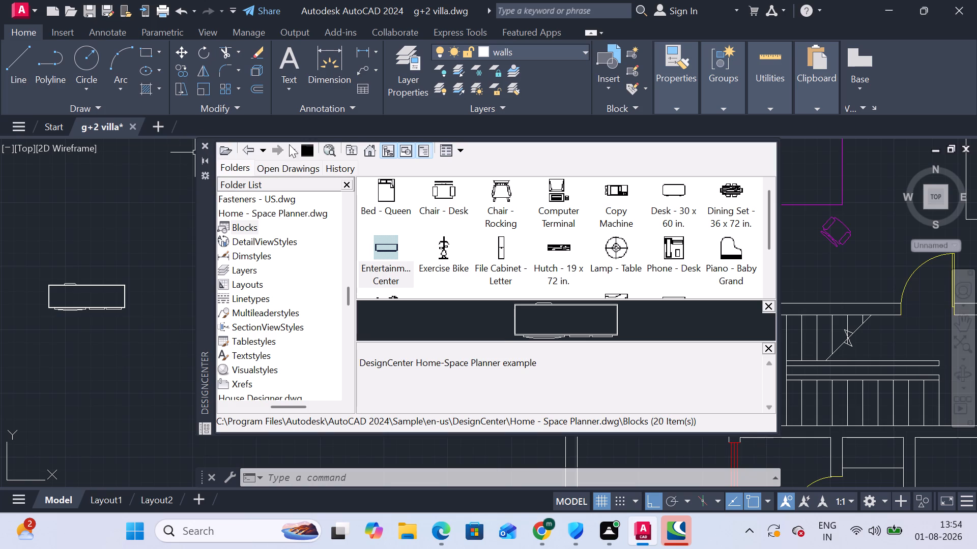
pyautogui.click(246, 149)
pyautogui.click(251, 148)
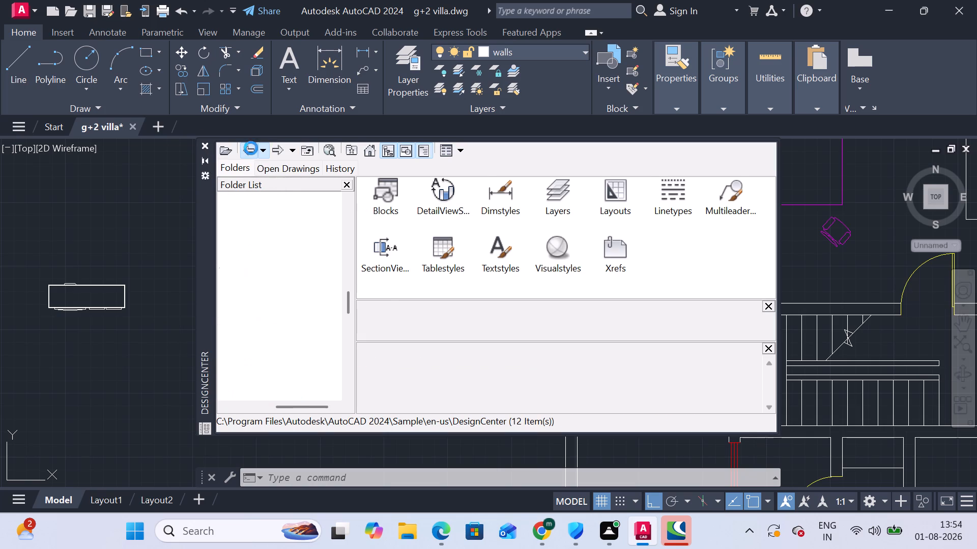
pyautogui.doubleClick(384, 198)
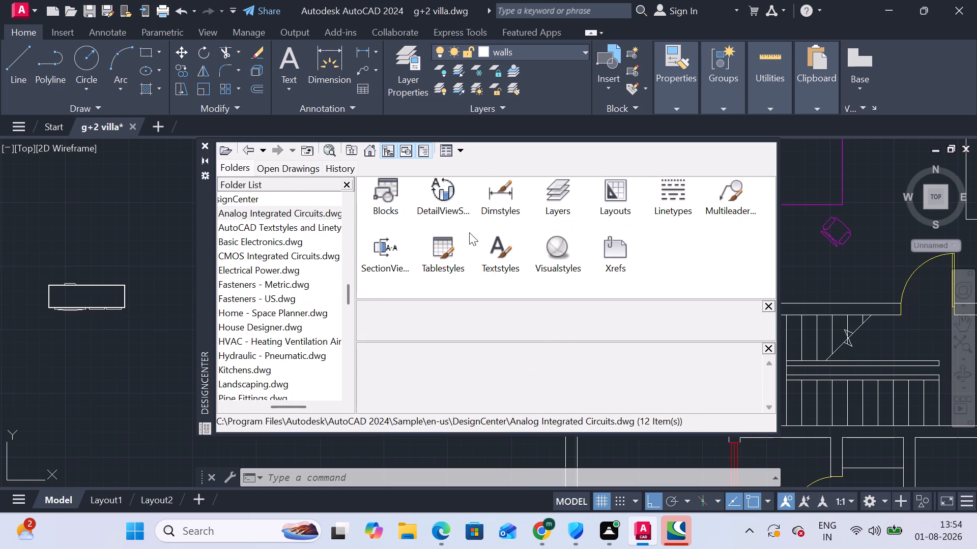
pyautogui.doubleClick(376, 195)
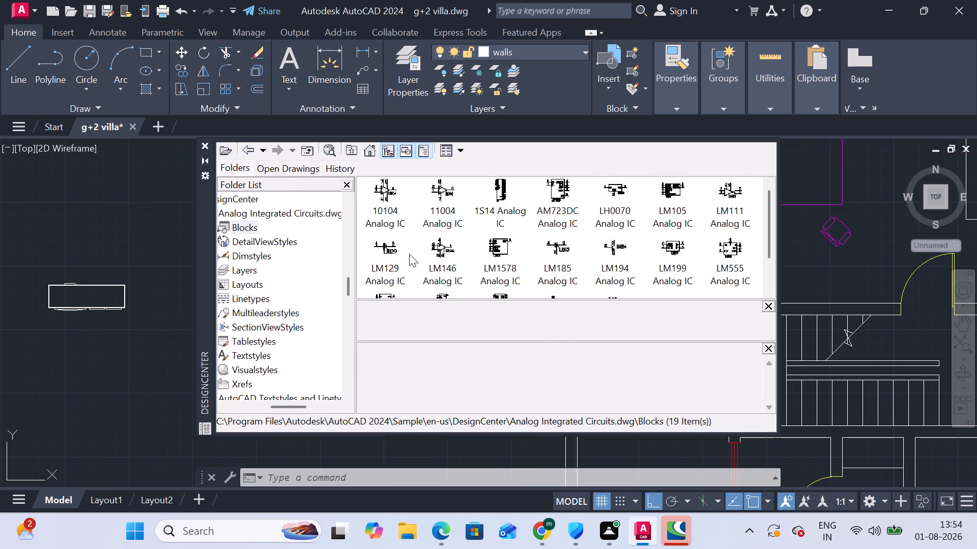
pyautogui.scroll(2, 422, 241)
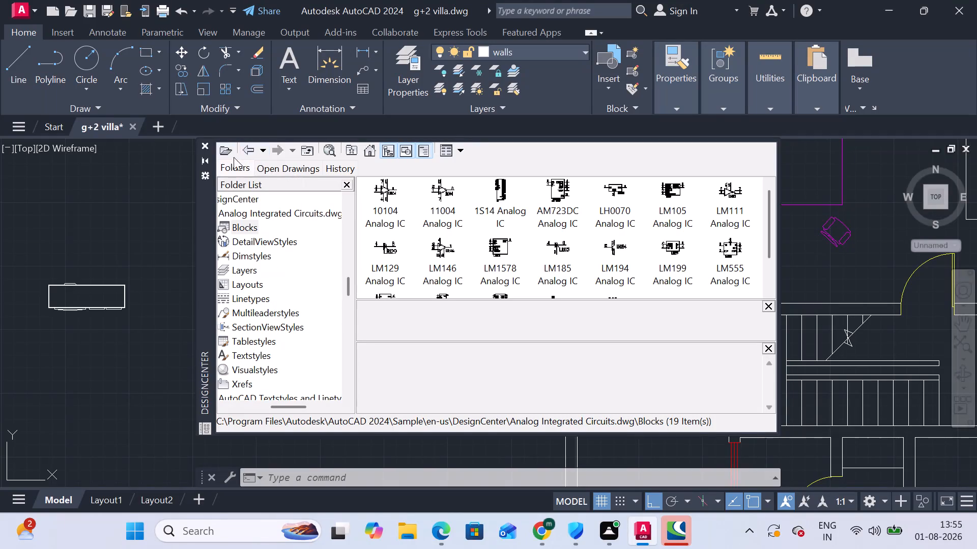
pyautogui.click(250, 154)
pyautogui.click(250, 154)
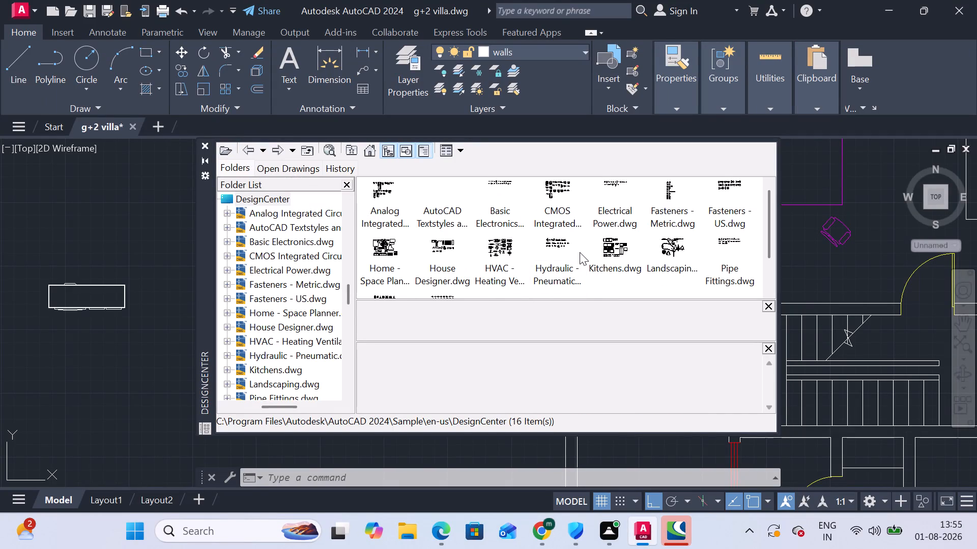
pyautogui.scroll(-2, 438, 256)
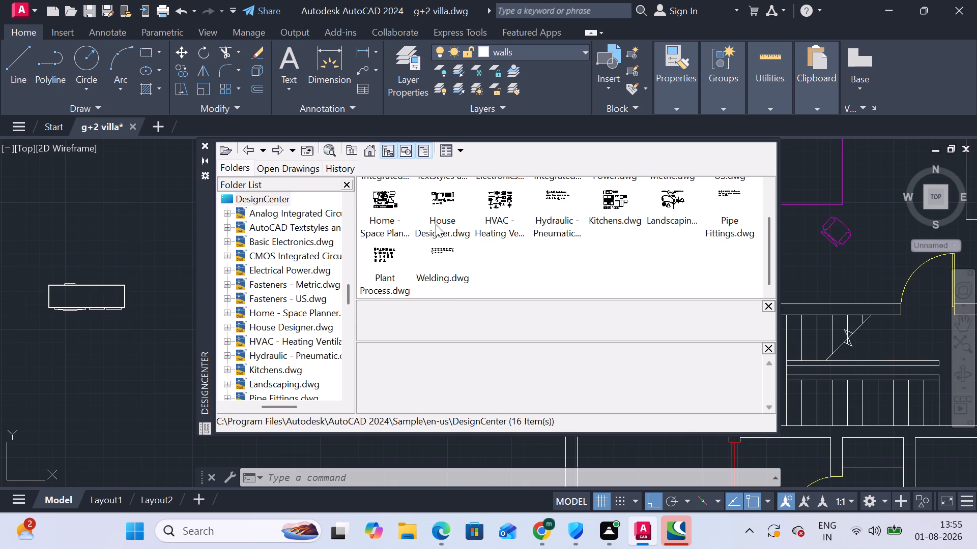
pyautogui.doubleClick(388, 254)
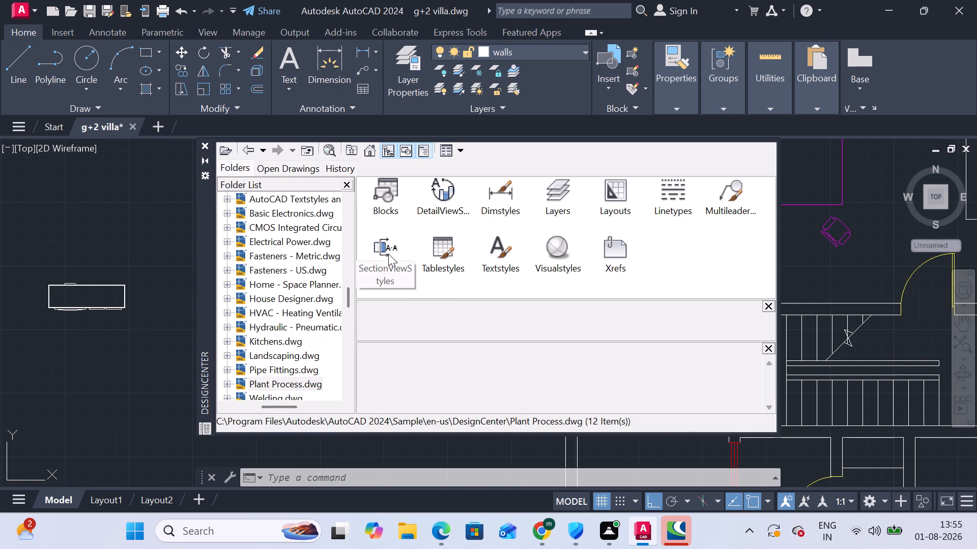
pyautogui.doubleClick(399, 195)
pyautogui.doubleClick(390, 196)
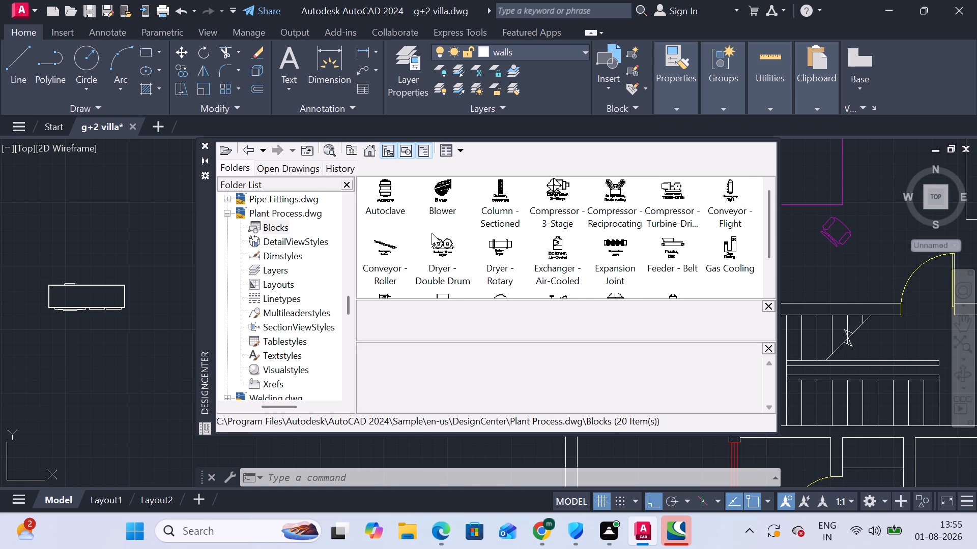
pyautogui.scroll(-1, 432, 233)
pyautogui.scroll(2, 432, 233)
pyautogui.scroll(-1, 432, 233)
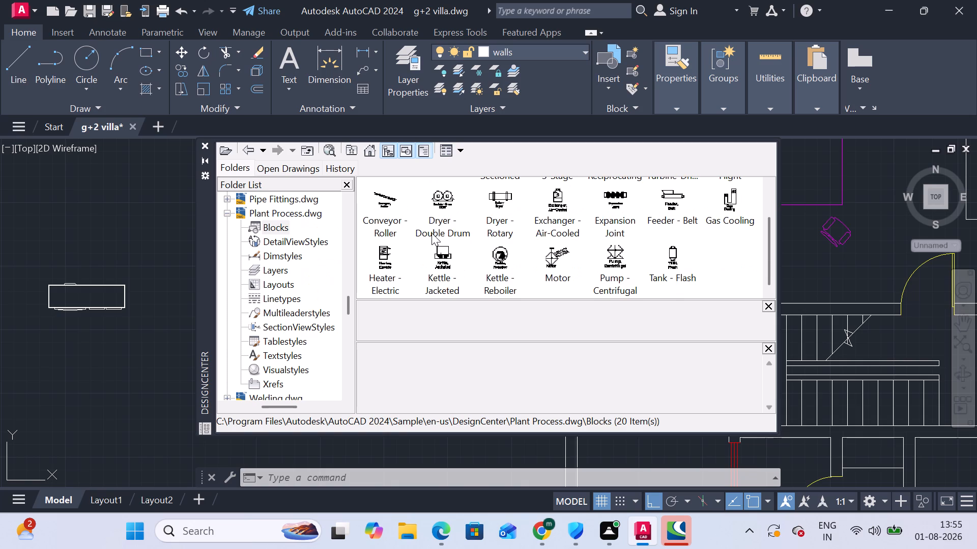
pyautogui.scroll(2, 432, 233)
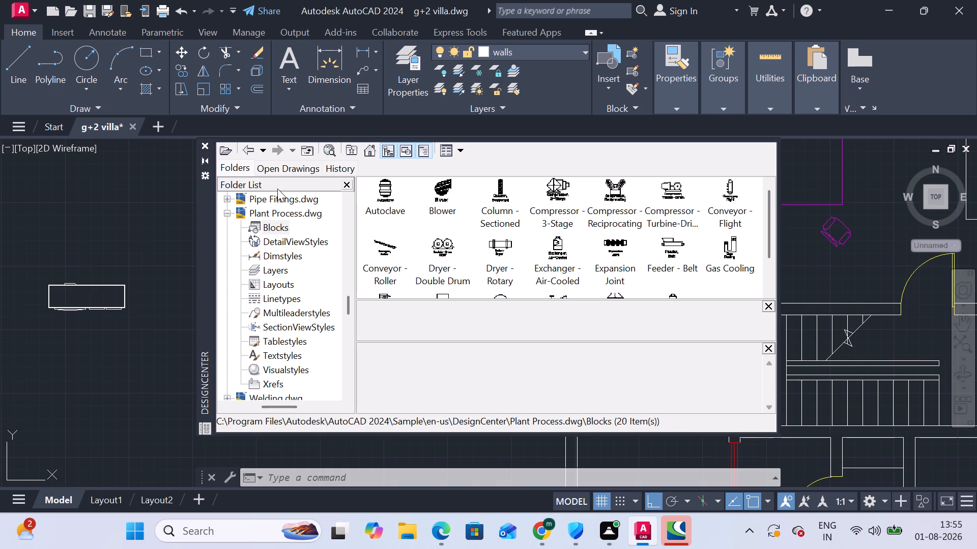
# Insert the Car - sedan side block from Landscaping.dwg into the empty area above the entertainment center.
pyautogui.click(252, 147)
pyautogui.click(250, 147)
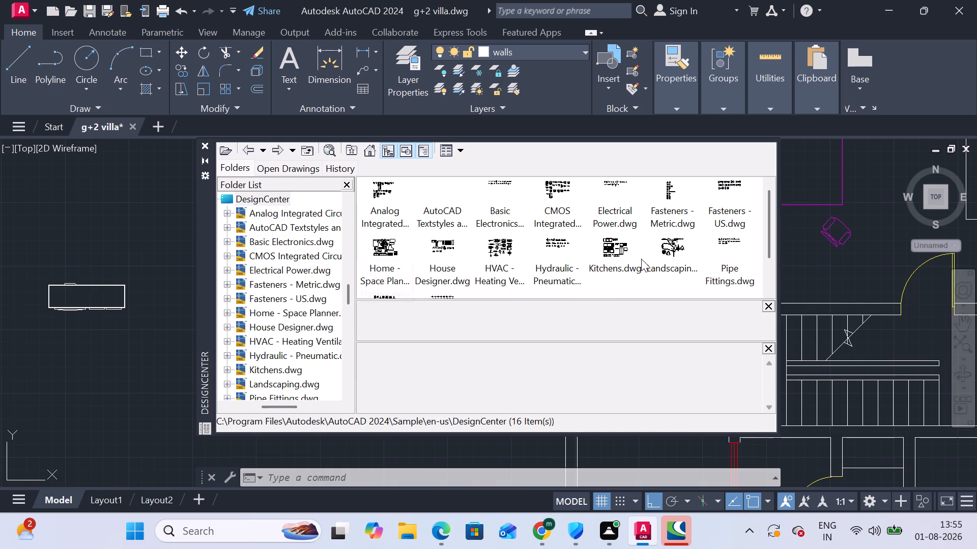
pyautogui.doubleClick(669, 246)
pyautogui.click(363, 197)
pyautogui.click(367, 197)
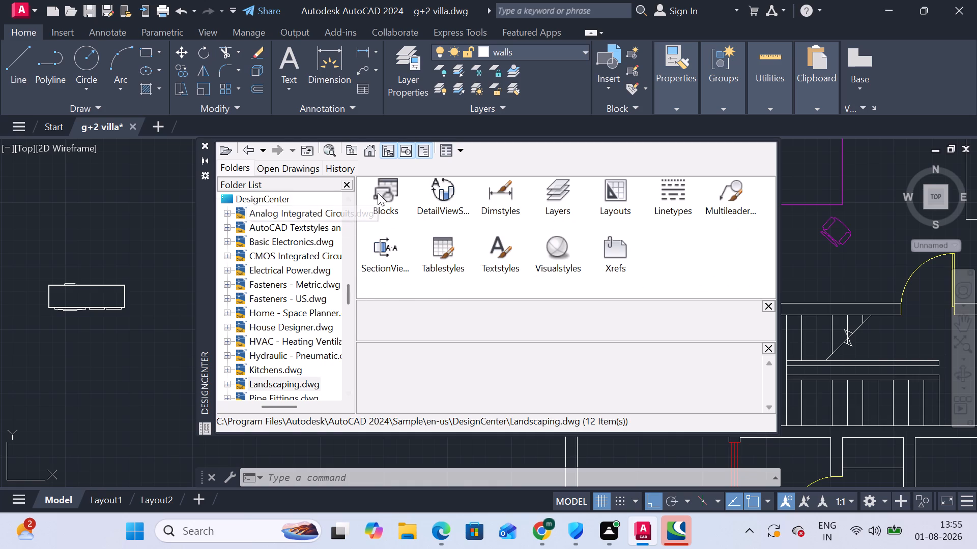
pyautogui.doubleClick(378, 193)
pyautogui.doubleClick(394, 182)
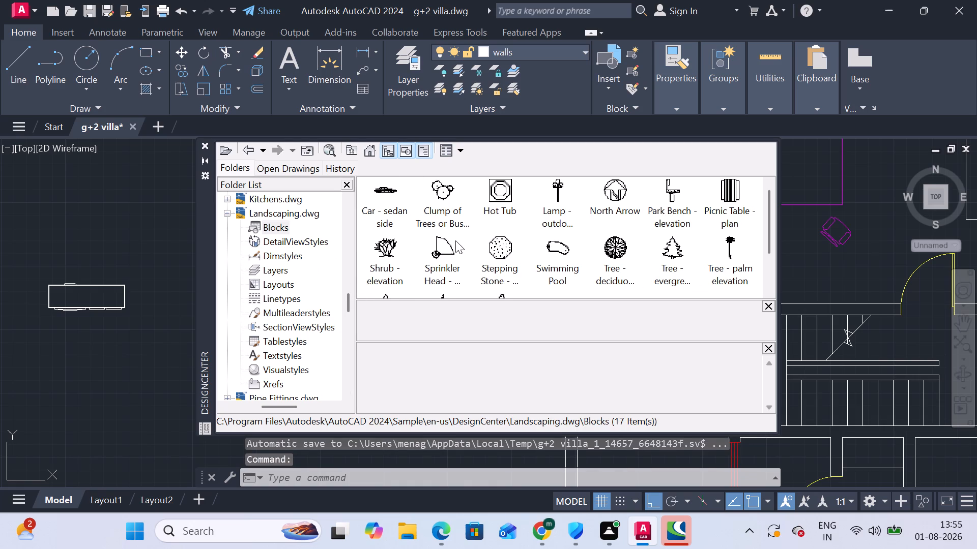
pyautogui.click(393, 197)
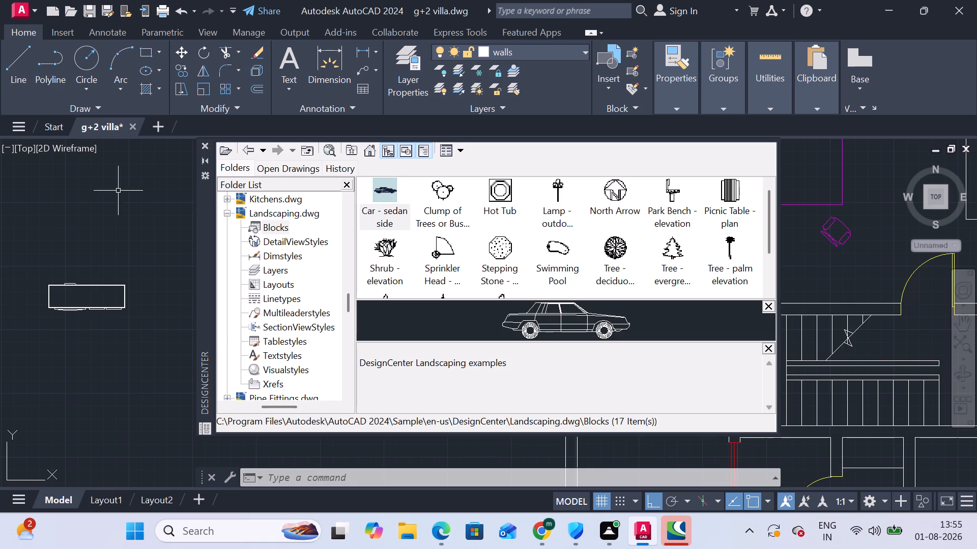
pyautogui.moveTo(387, 193); pyautogui.dragTo(130, 203)
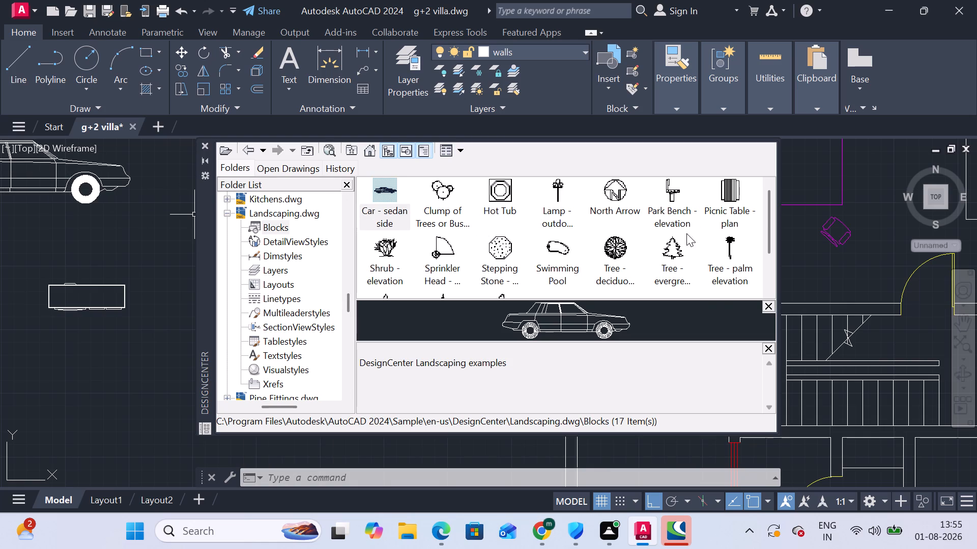
# Insert the plain evergreen tree block from Landscaping.dwg just below the entertainment center, outside the villa.
pyautogui.scroll(-1, 683, 233)
pyautogui.moveTo(675, 199); pyautogui.dragTo(223, 297)
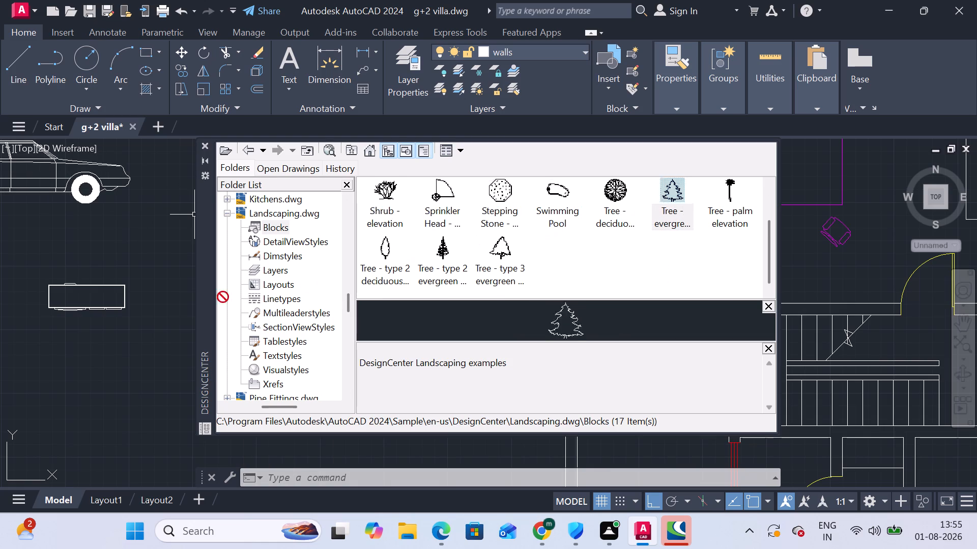
pyautogui.moveTo(223, 297); pyautogui.dragTo(77, 431)
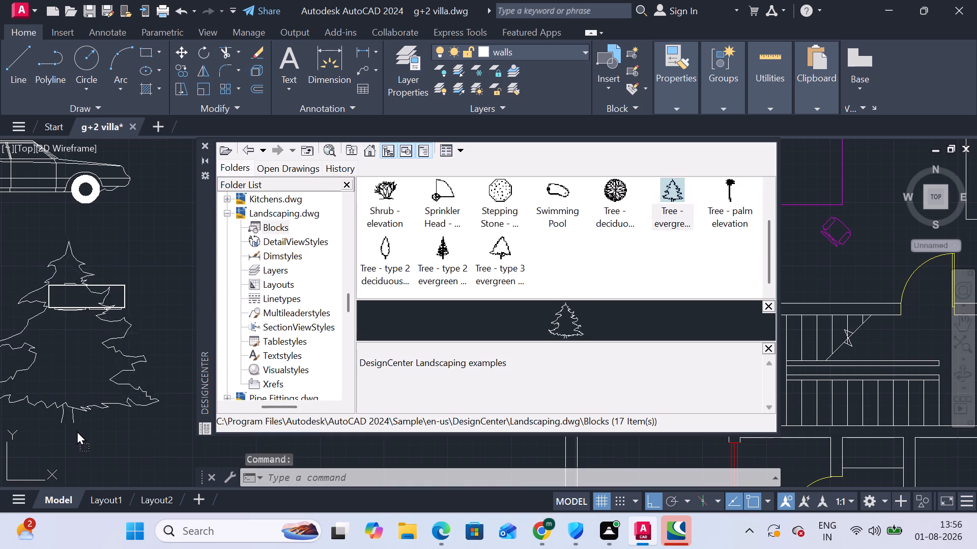
pyautogui.moveTo(77, 431); pyautogui.dragTo(105, 473)
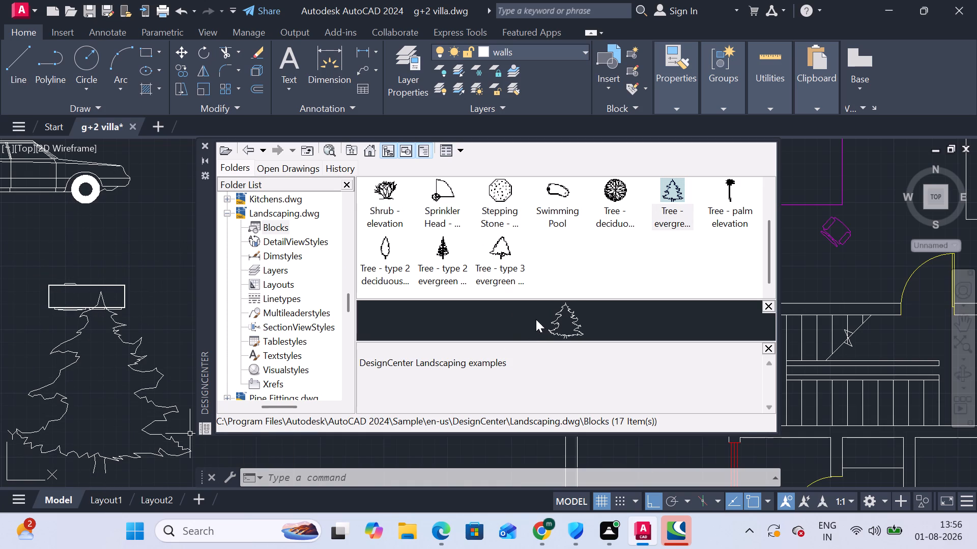
# Insert the round deciduous, type 2 evergreen, type 2 deciduous and type 3 evergreen tree blocks in the empty area left of the villa.
pyautogui.scroll(-2, 804, 263)
pyautogui.moveTo(616, 195); pyautogui.dragTo(599, 200)
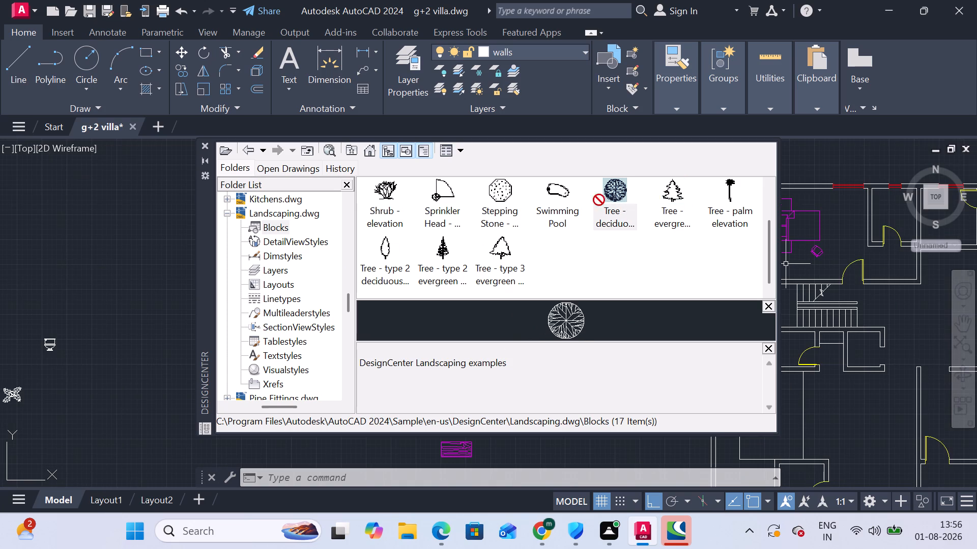
pyautogui.moveTo(599, 200); pyautogui.dragTo(83, 277)
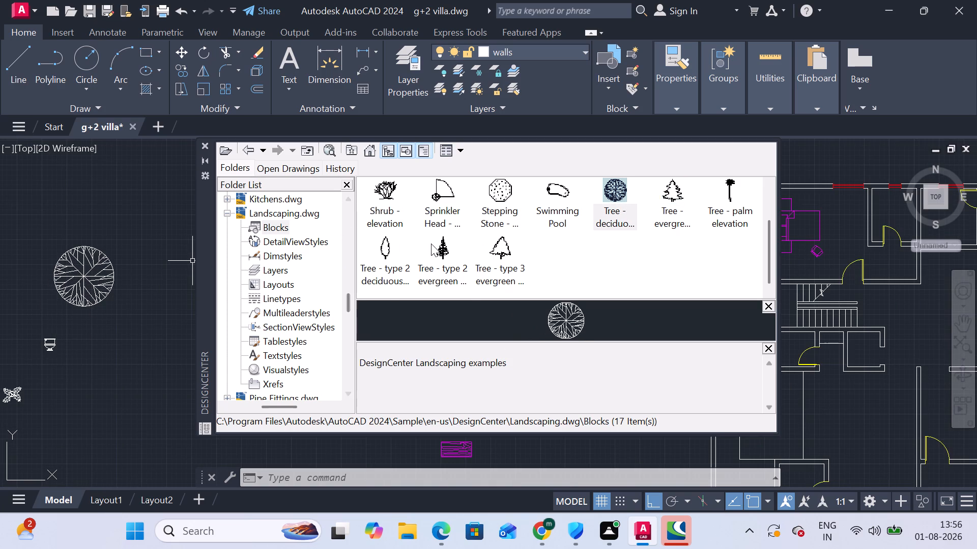
pyautogui.moveTo(439, 246); pyautogui.dragTo(134, 333)
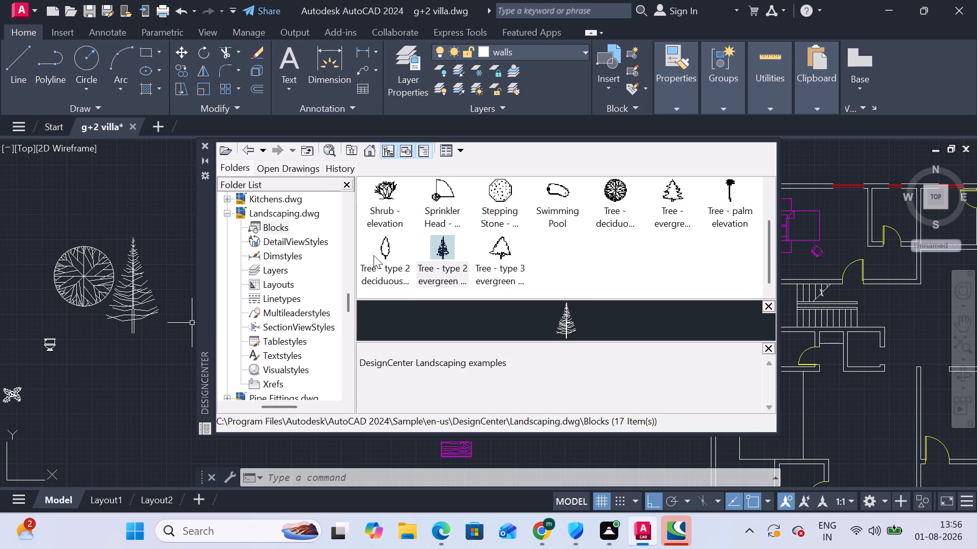
pyautogui.moveTo(396, 253); pyautogui.dragTo(119, 431)
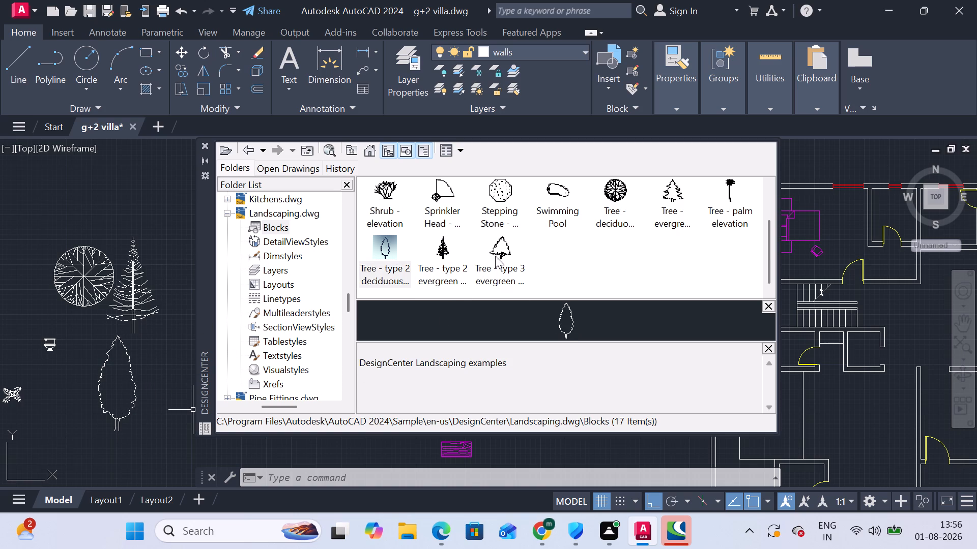
pyautogui.moveTo(495, 254); pyautogui.dragTo(99, 214)
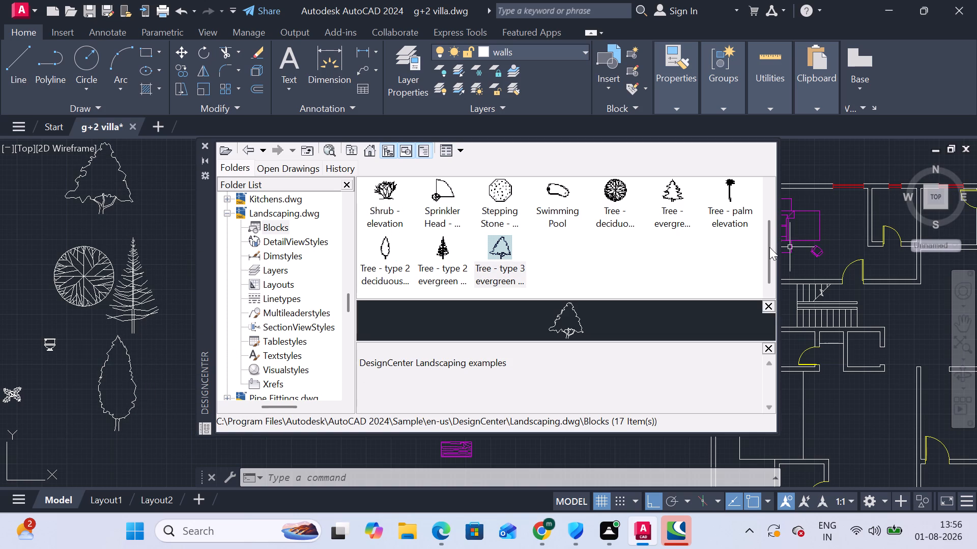
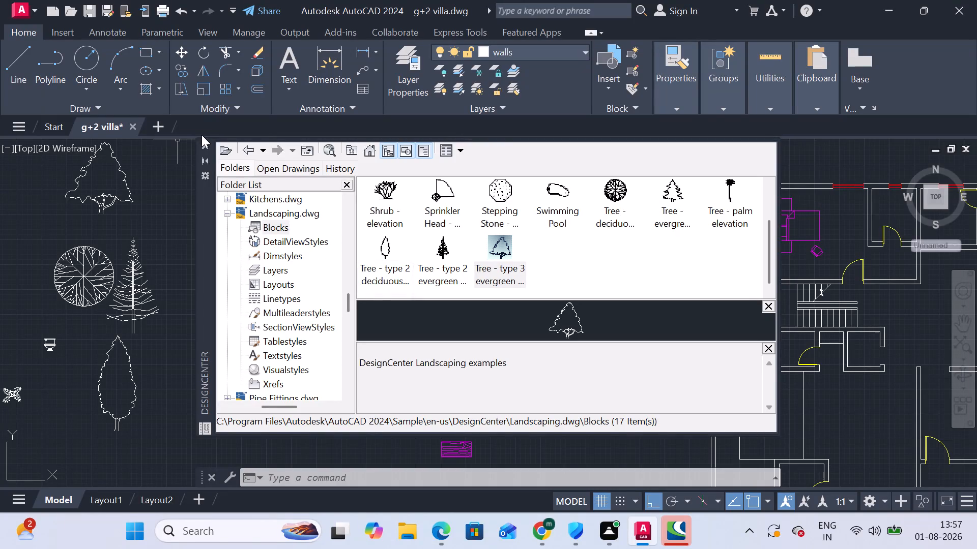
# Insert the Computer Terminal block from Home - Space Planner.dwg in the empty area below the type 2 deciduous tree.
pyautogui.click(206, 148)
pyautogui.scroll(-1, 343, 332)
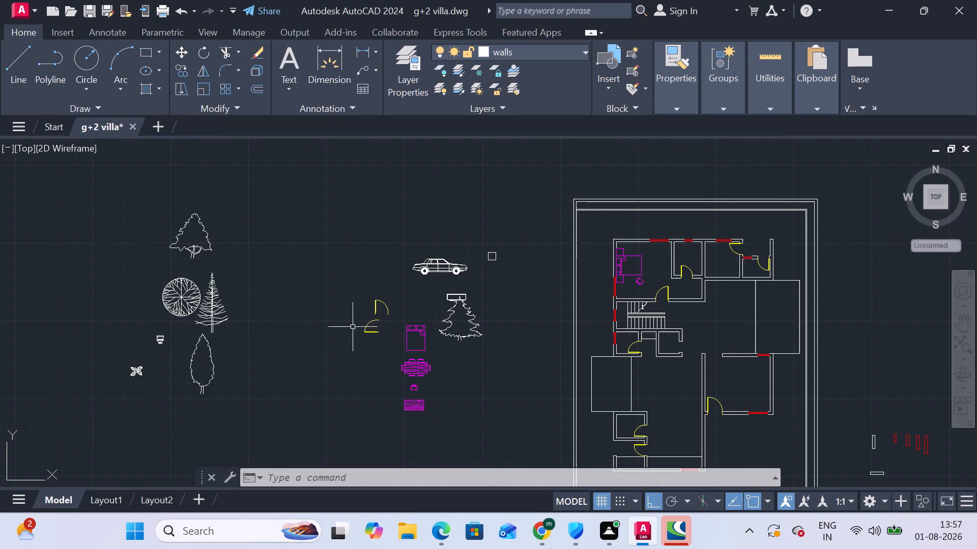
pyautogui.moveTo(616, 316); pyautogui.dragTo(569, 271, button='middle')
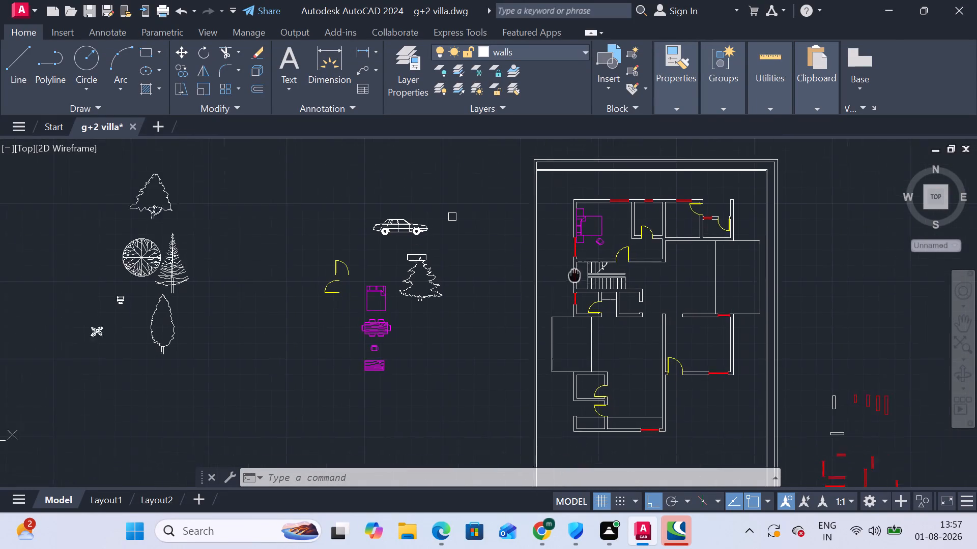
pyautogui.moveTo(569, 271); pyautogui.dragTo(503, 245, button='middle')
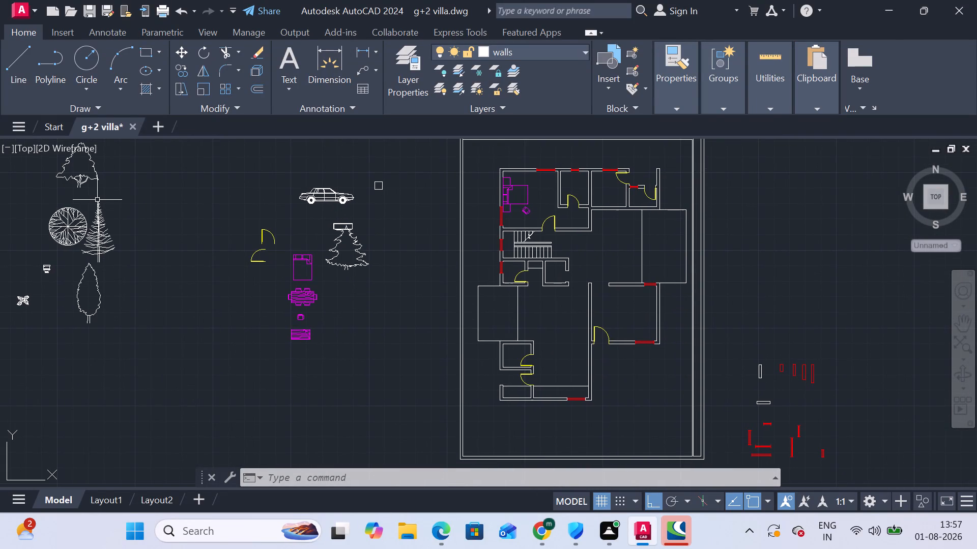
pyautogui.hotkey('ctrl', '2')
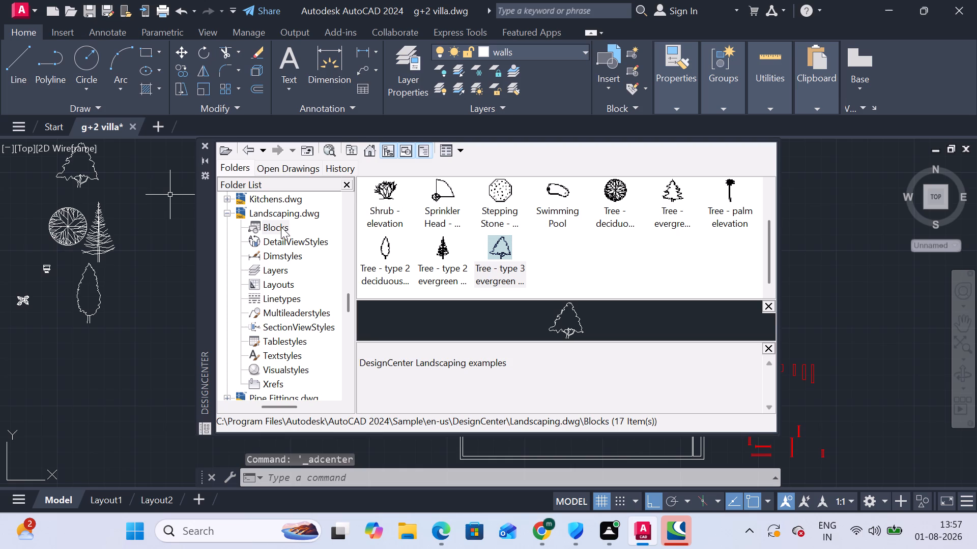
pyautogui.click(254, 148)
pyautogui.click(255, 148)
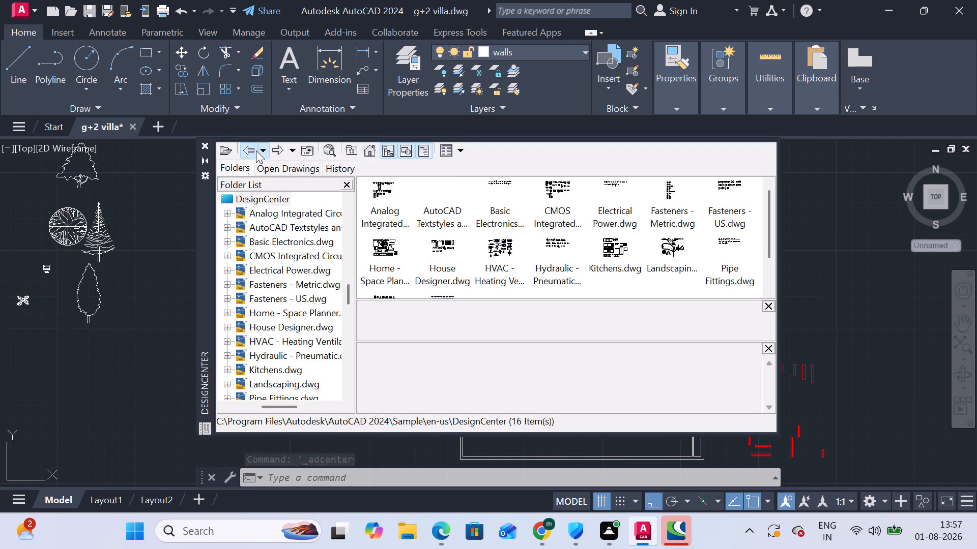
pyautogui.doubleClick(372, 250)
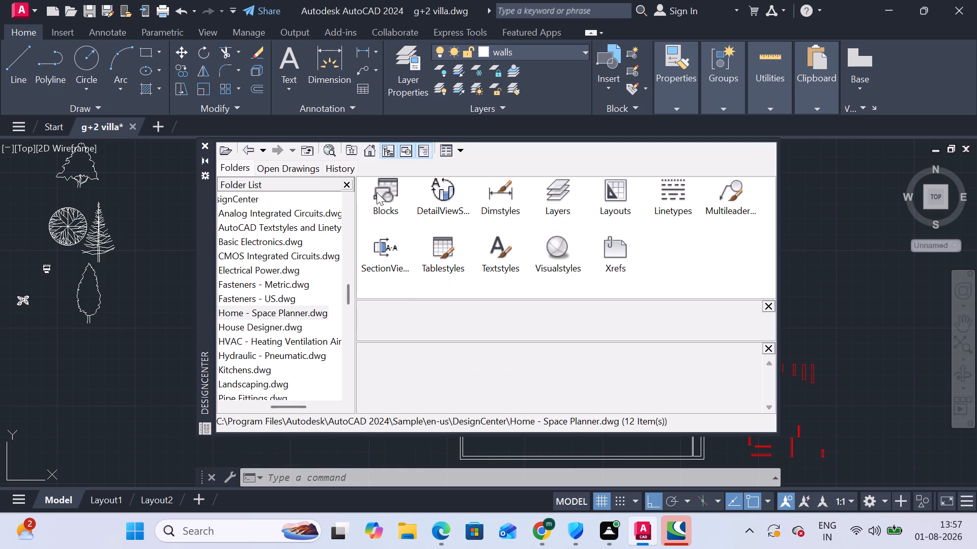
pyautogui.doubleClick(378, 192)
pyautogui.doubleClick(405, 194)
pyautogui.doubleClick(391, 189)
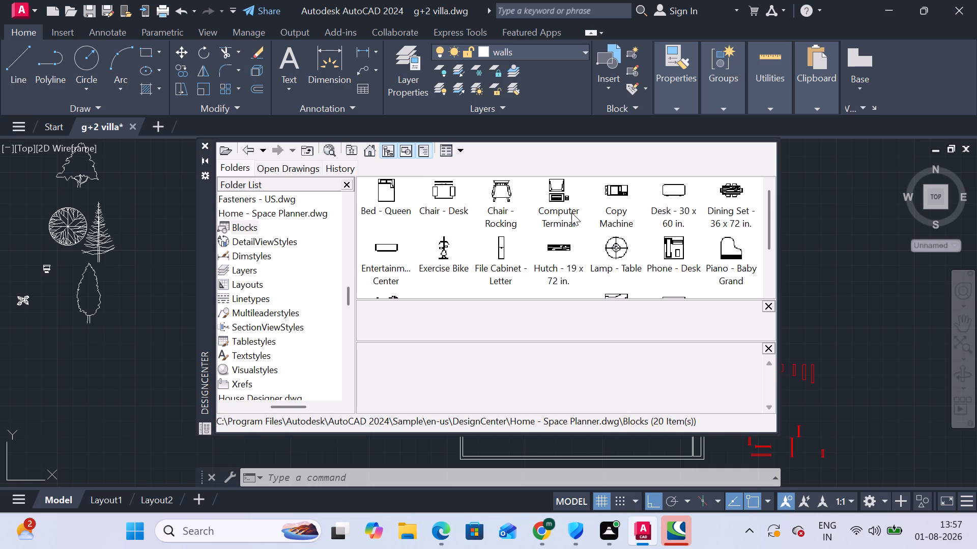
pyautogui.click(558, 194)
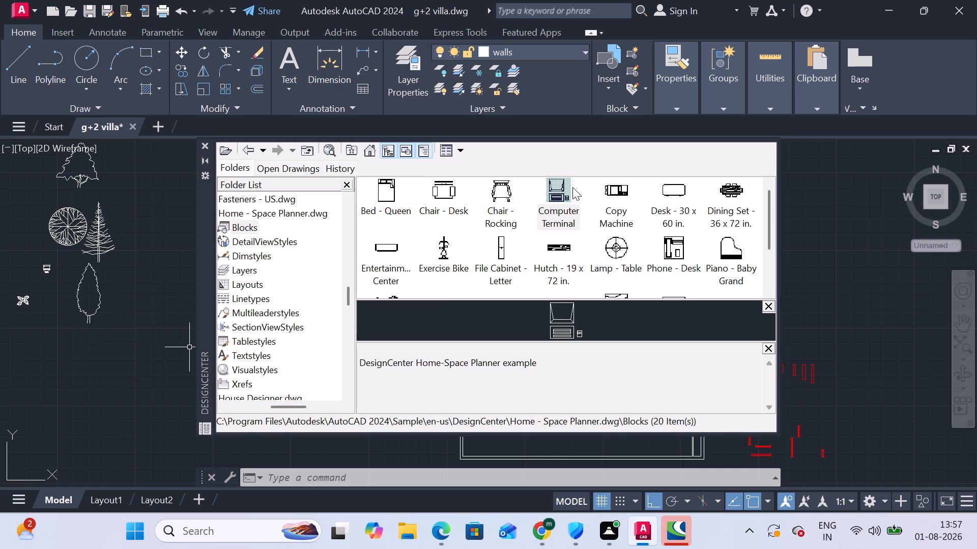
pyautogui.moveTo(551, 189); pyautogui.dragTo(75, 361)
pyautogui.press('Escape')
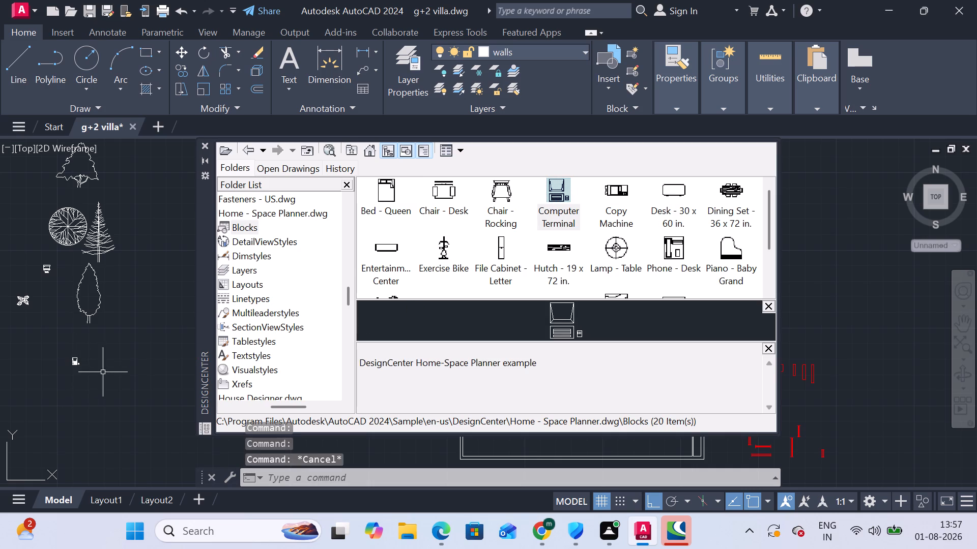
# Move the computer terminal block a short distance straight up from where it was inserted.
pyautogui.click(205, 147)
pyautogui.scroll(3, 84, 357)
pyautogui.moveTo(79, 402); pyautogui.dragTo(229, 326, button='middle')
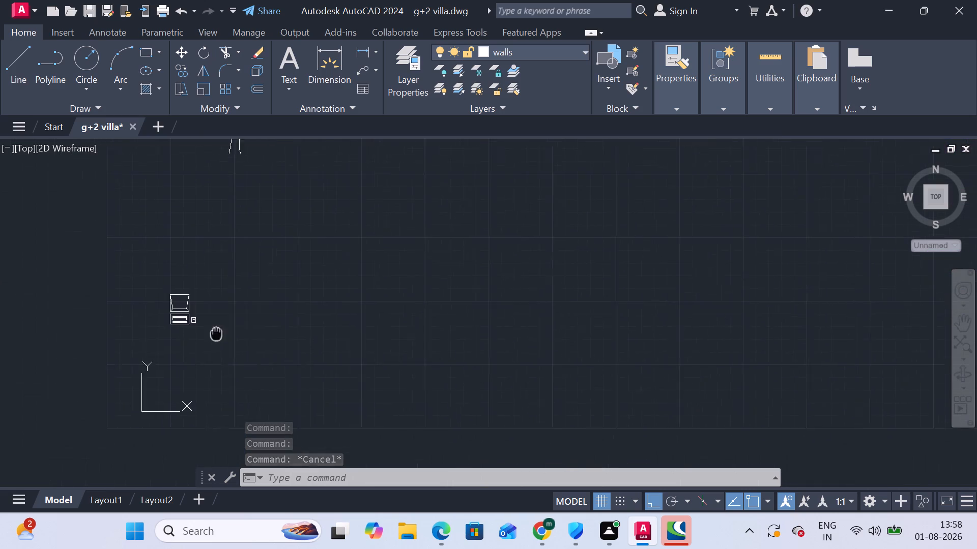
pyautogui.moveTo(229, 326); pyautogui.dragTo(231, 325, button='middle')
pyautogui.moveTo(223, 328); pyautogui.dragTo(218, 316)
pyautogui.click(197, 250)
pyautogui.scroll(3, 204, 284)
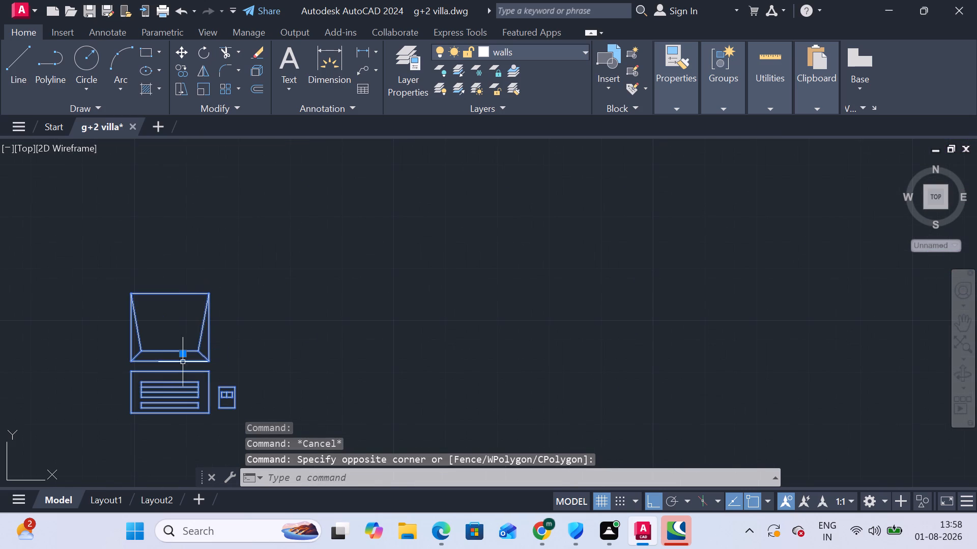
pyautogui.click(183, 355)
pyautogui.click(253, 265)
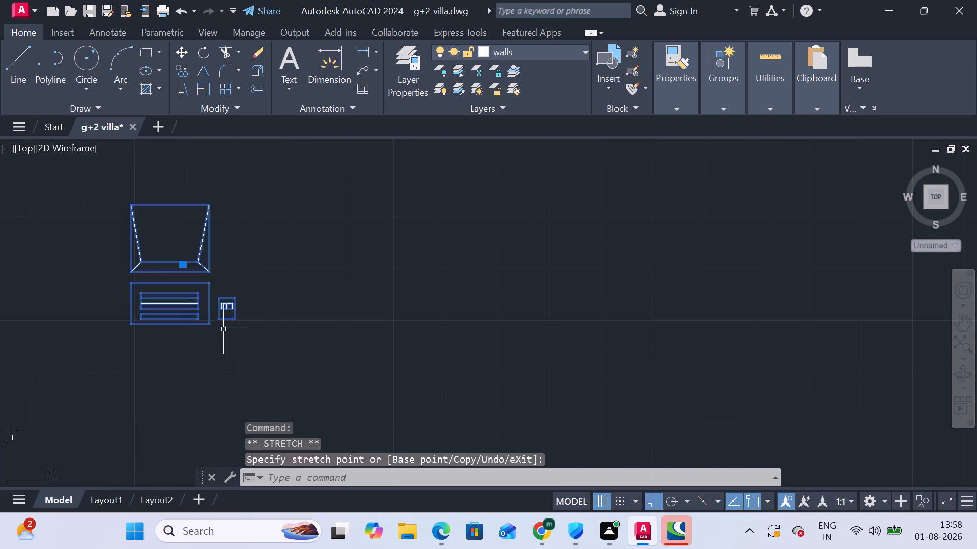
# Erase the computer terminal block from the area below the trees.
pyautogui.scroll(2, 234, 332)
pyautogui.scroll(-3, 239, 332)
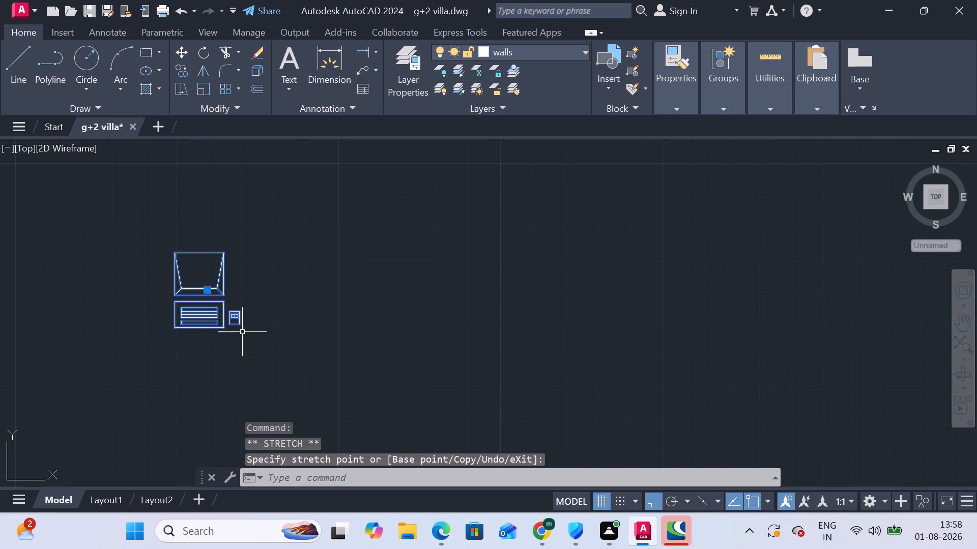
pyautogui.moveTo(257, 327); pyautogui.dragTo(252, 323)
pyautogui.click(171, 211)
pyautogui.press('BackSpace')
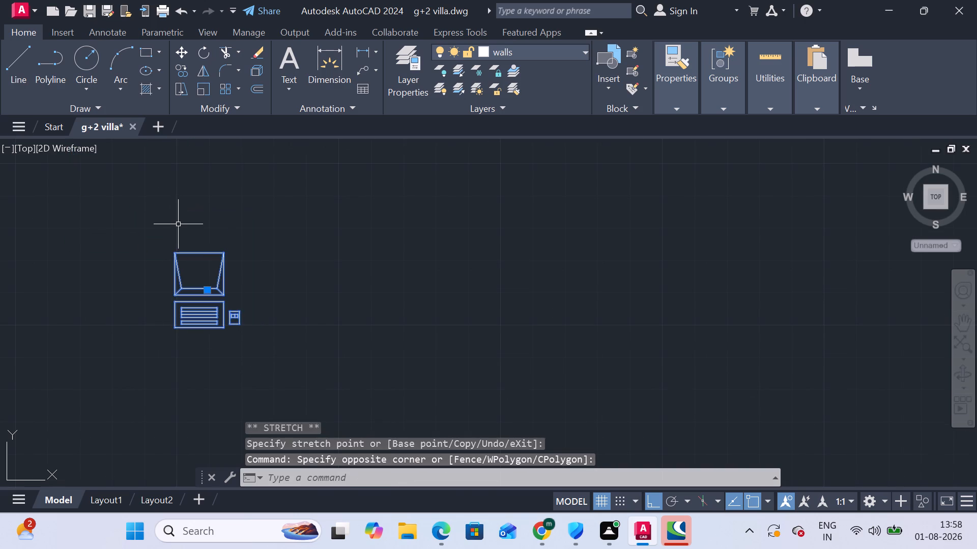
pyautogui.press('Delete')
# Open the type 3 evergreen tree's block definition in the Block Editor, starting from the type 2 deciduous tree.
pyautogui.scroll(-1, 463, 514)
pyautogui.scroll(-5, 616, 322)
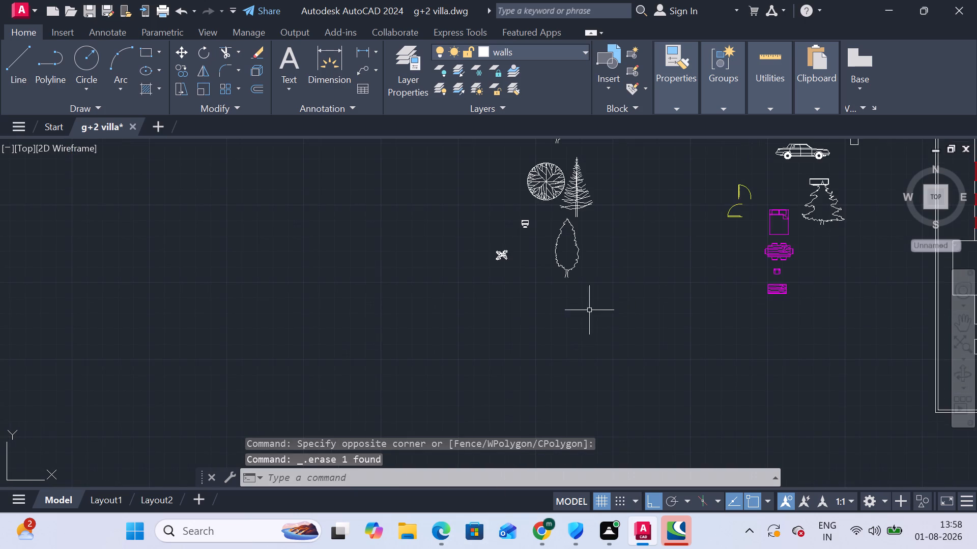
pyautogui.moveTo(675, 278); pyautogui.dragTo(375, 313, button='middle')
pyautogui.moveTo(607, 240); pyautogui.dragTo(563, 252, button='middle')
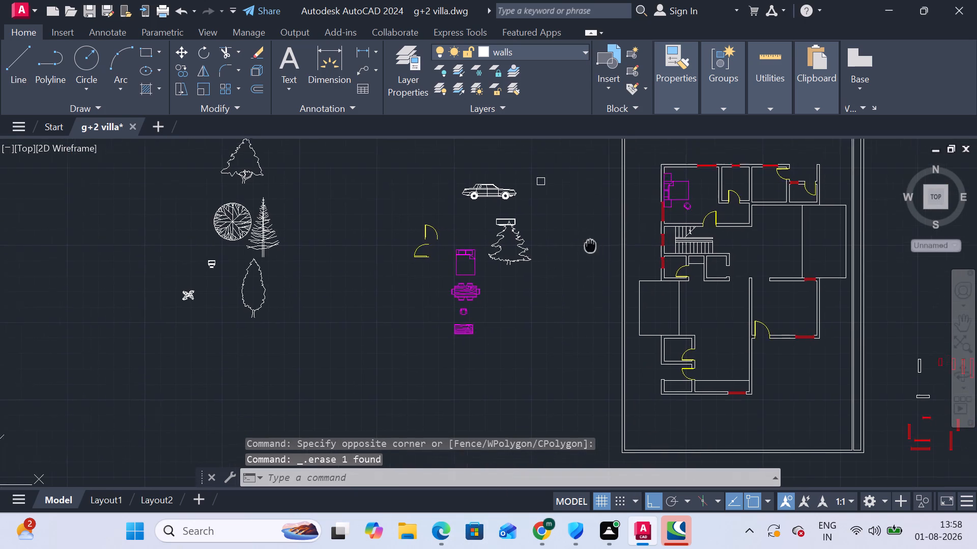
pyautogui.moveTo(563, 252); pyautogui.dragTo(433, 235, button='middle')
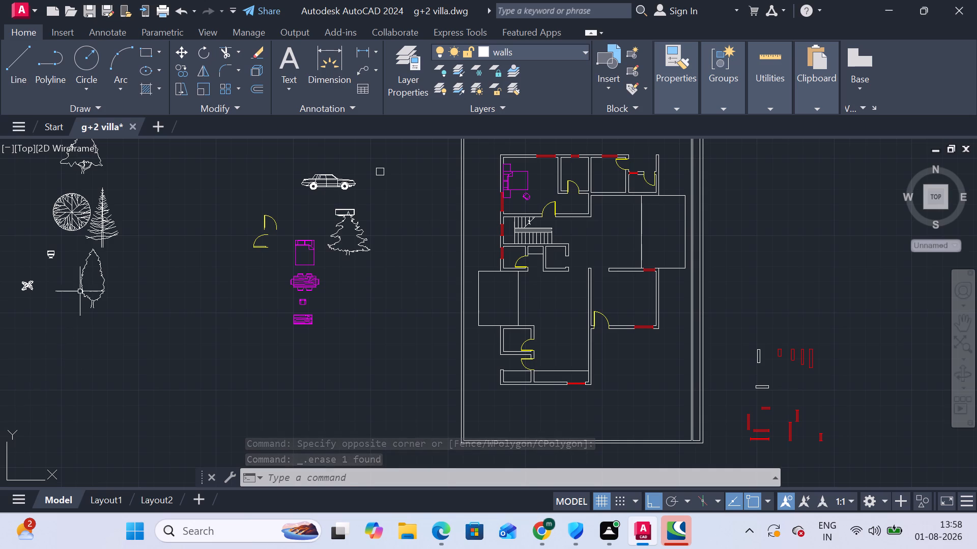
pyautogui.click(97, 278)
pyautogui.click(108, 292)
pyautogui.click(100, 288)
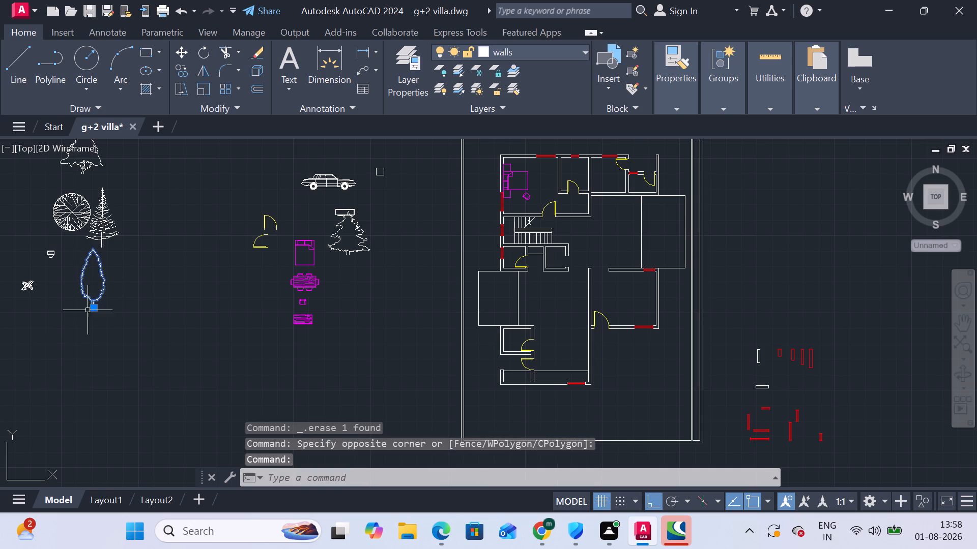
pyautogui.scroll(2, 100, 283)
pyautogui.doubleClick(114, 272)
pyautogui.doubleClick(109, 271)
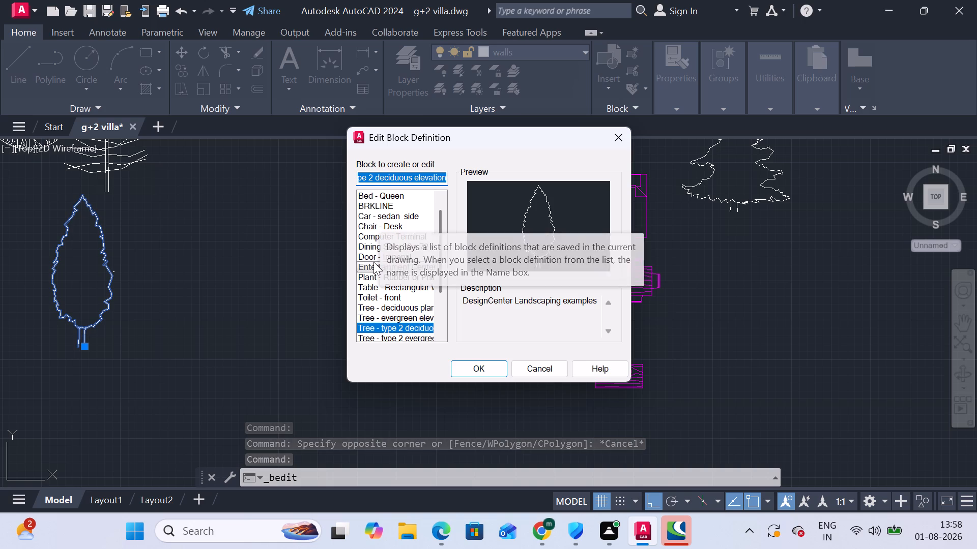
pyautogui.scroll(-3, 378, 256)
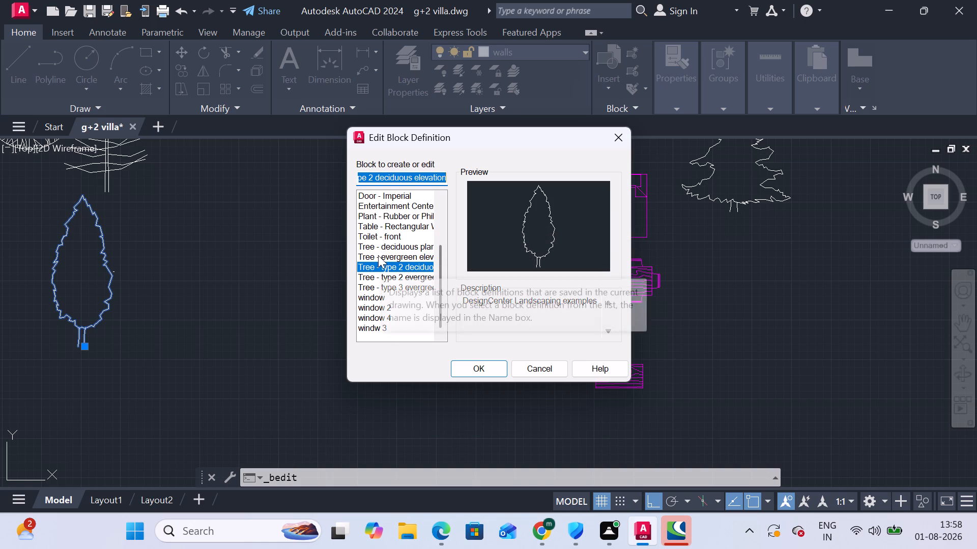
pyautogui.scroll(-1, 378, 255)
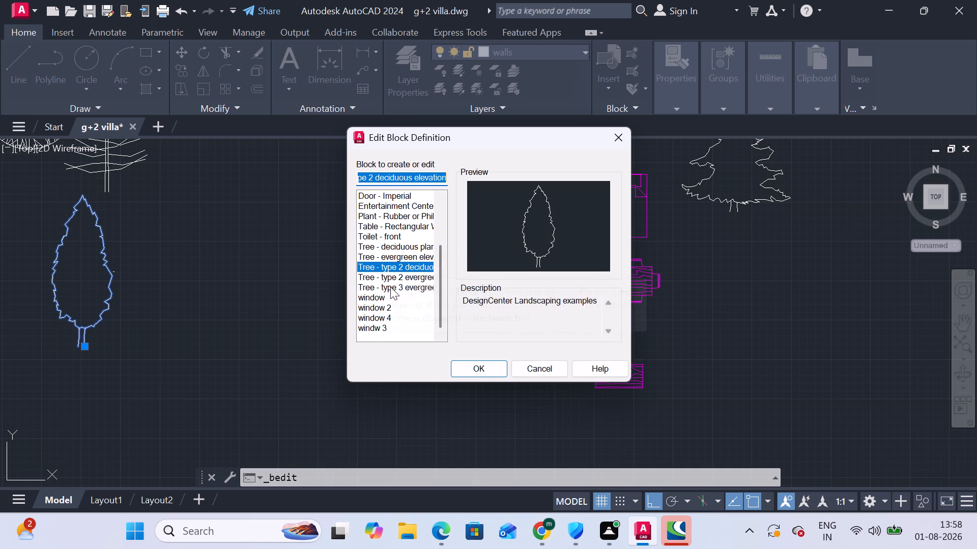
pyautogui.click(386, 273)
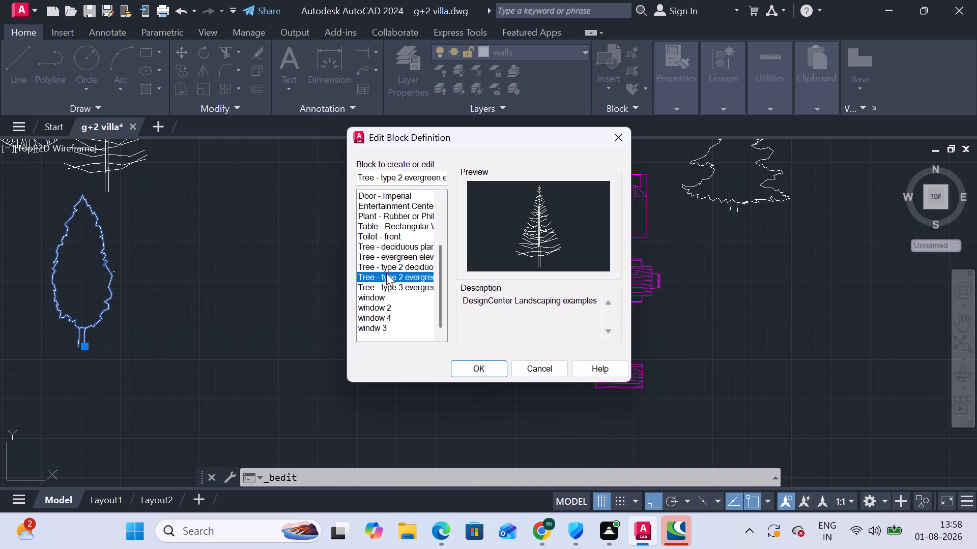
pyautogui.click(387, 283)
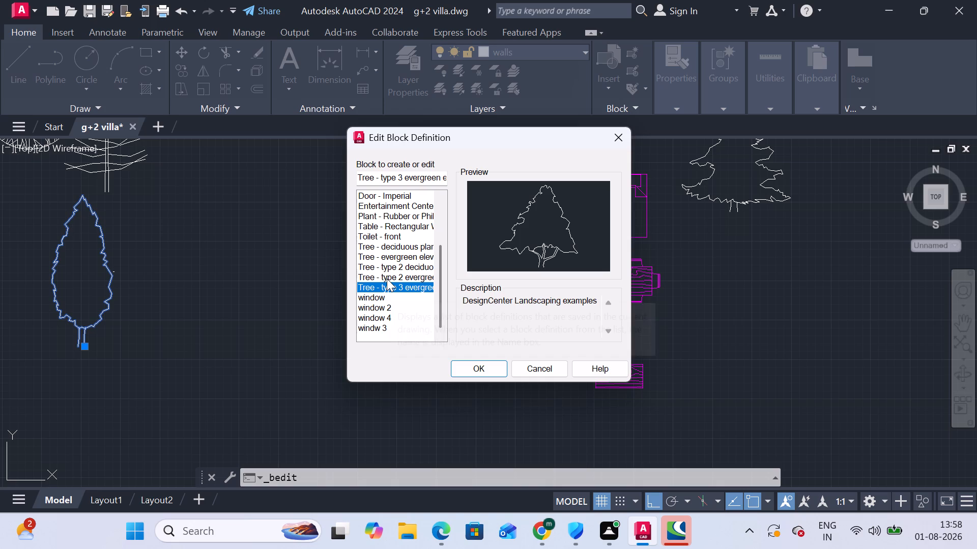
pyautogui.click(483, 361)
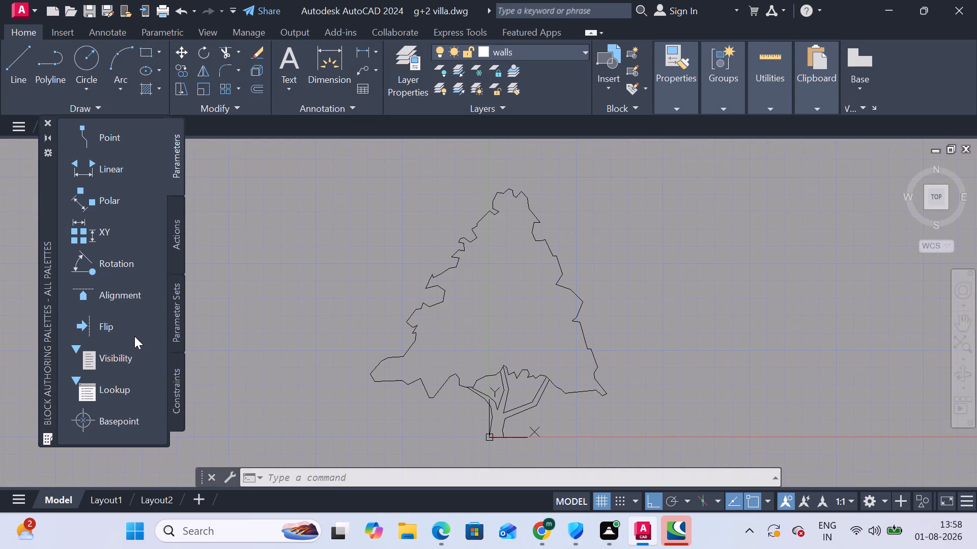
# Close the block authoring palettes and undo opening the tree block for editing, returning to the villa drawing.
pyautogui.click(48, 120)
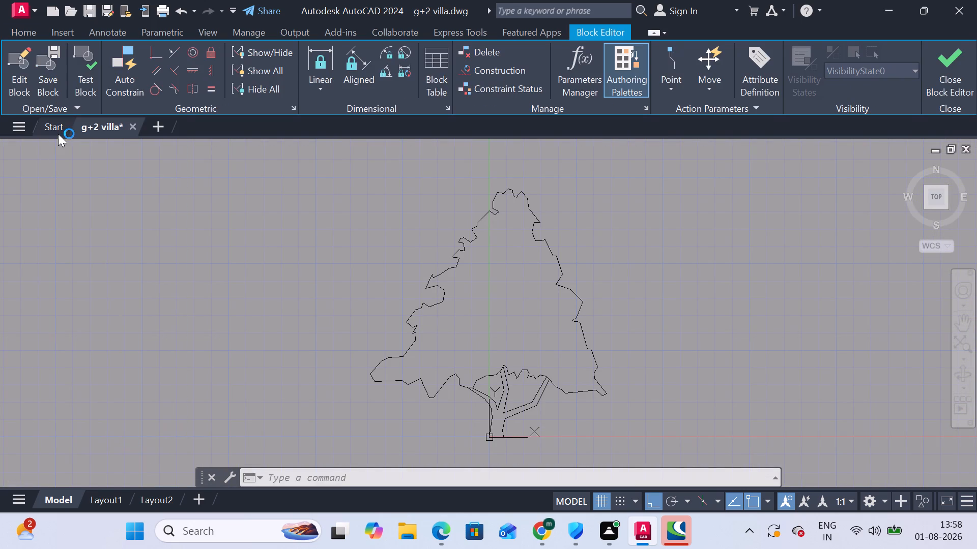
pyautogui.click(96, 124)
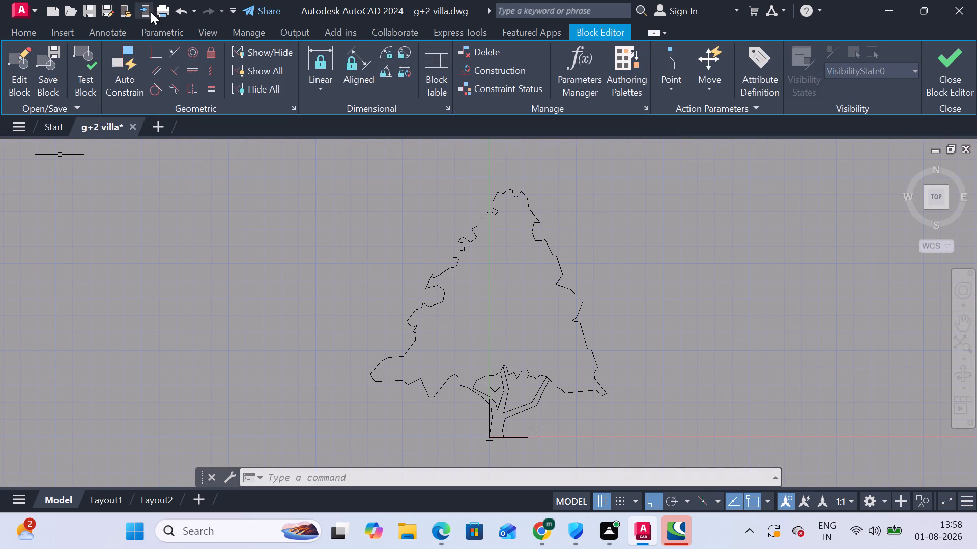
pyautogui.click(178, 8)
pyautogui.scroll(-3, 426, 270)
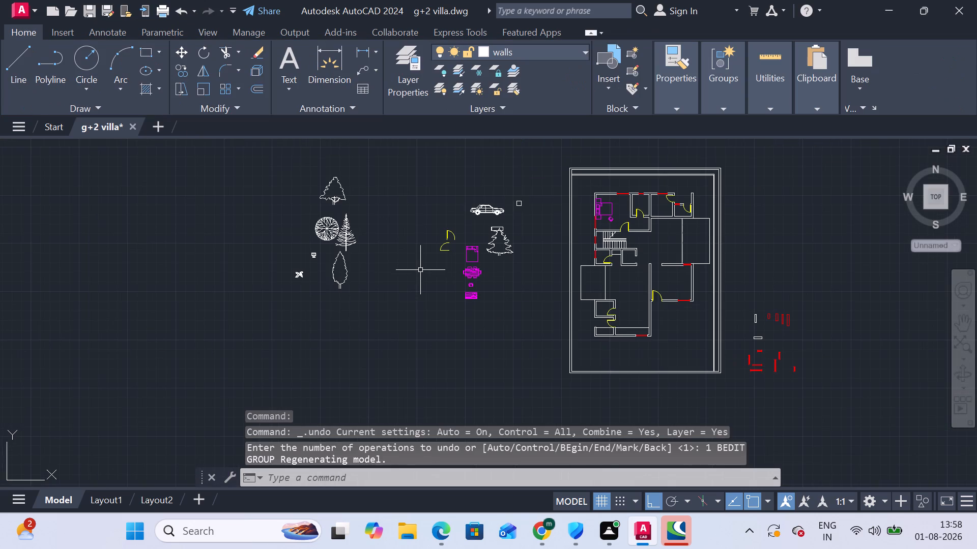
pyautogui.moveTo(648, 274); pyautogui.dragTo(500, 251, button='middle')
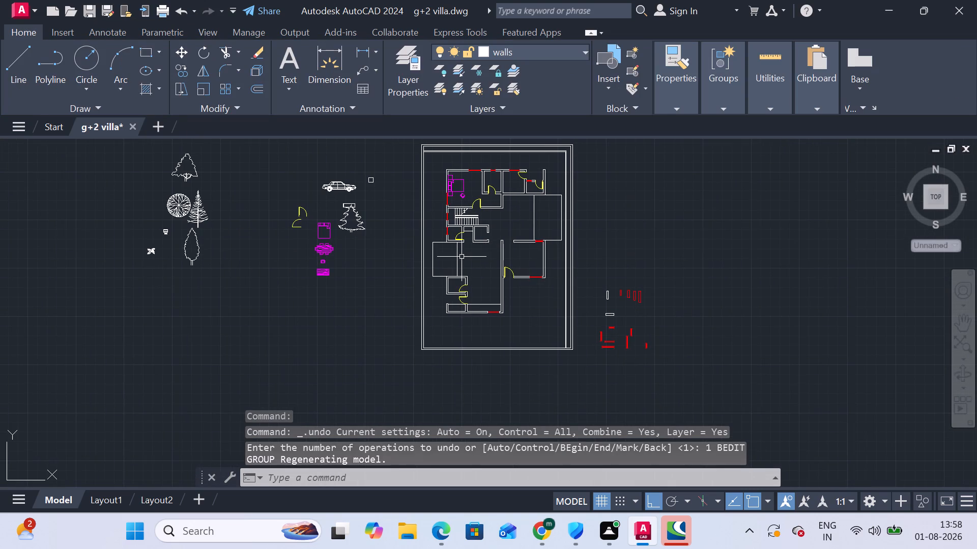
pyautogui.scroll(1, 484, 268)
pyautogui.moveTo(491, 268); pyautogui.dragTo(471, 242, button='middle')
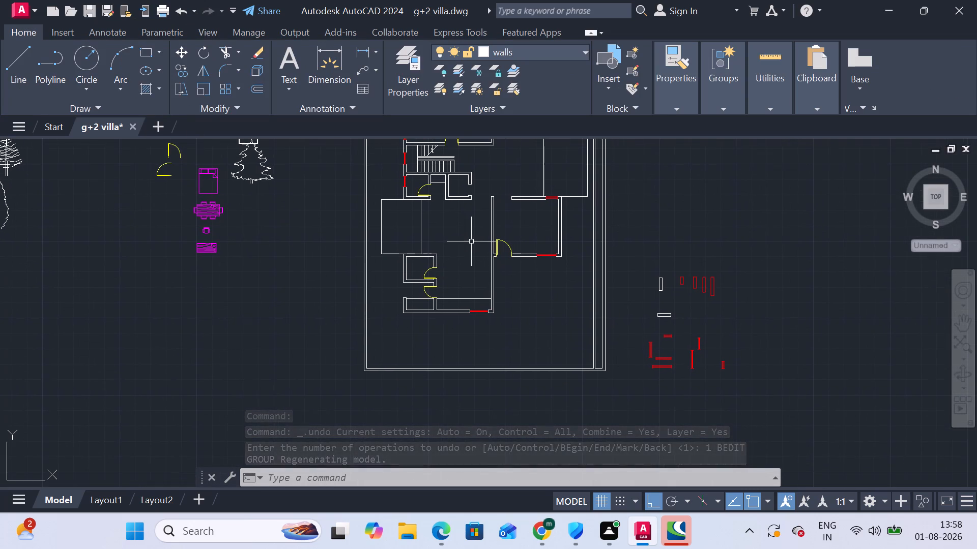
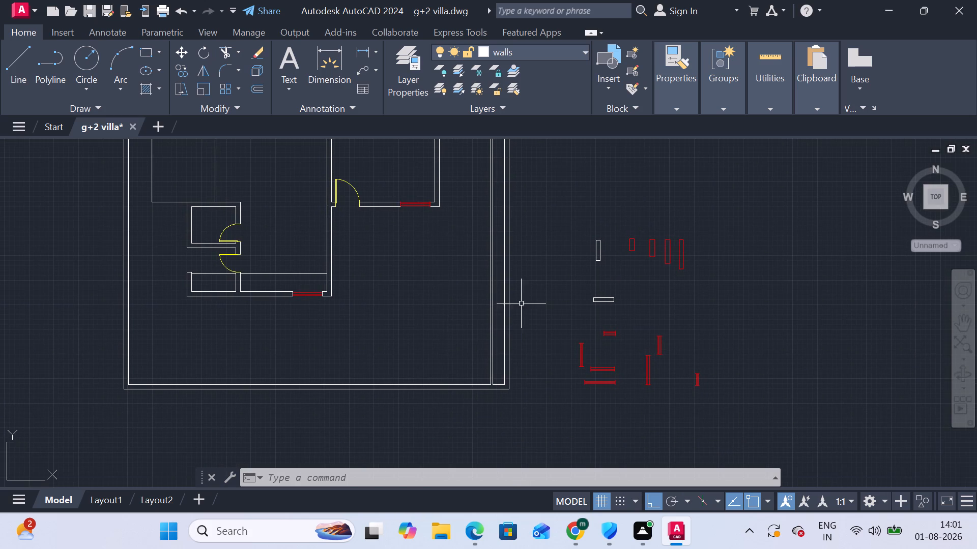
# Copy the six-chair dining table from the blocks beside the villa into the central open space south of the staircase, with Ortho off.
pyautogui.scroll(-2, 520, 261)
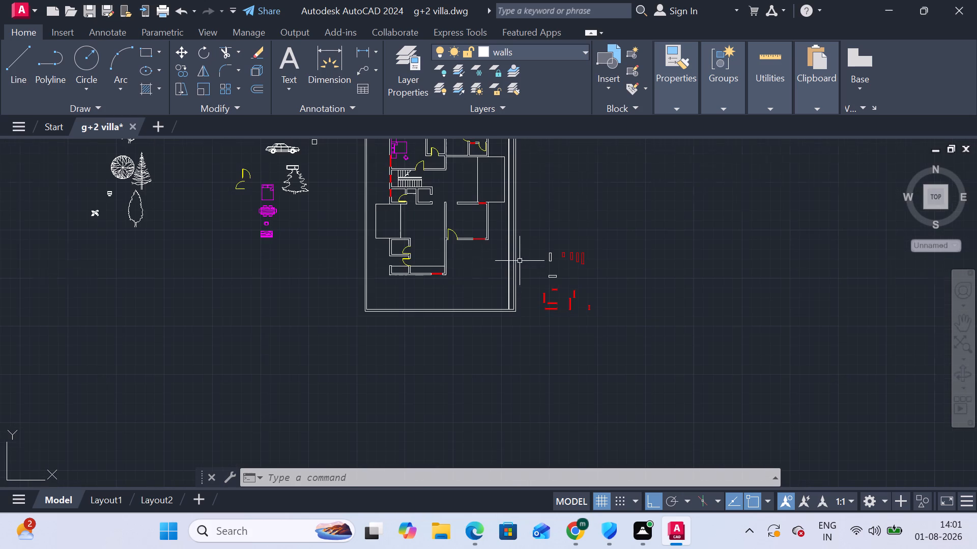
pyautogui.scroll(1, 439, 250)
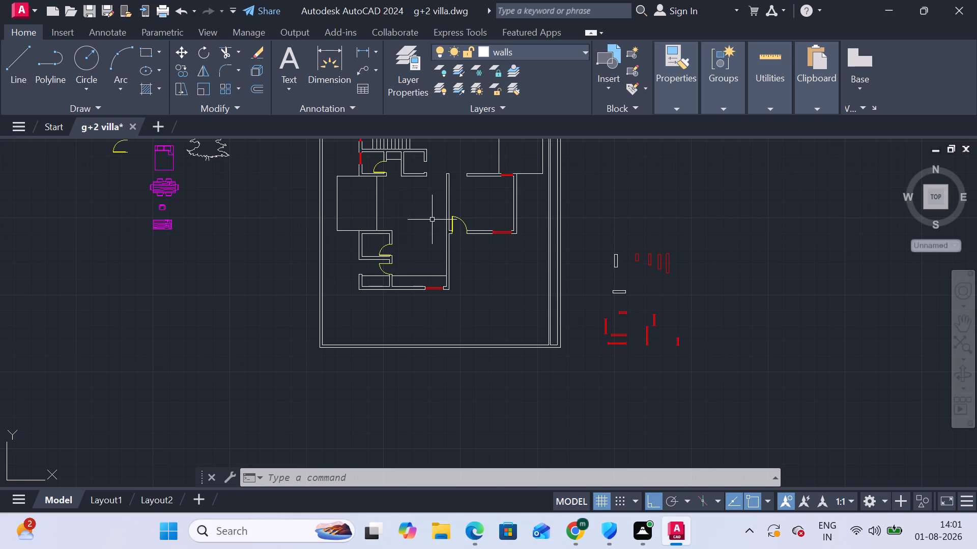
pyautogui.scroll(1, 188, 190)
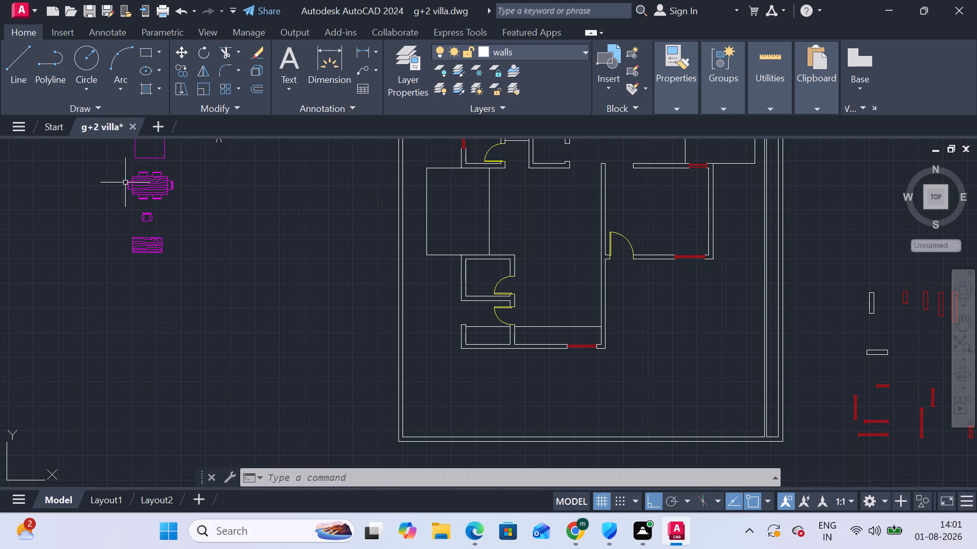
pyautogui.click(151, 182)
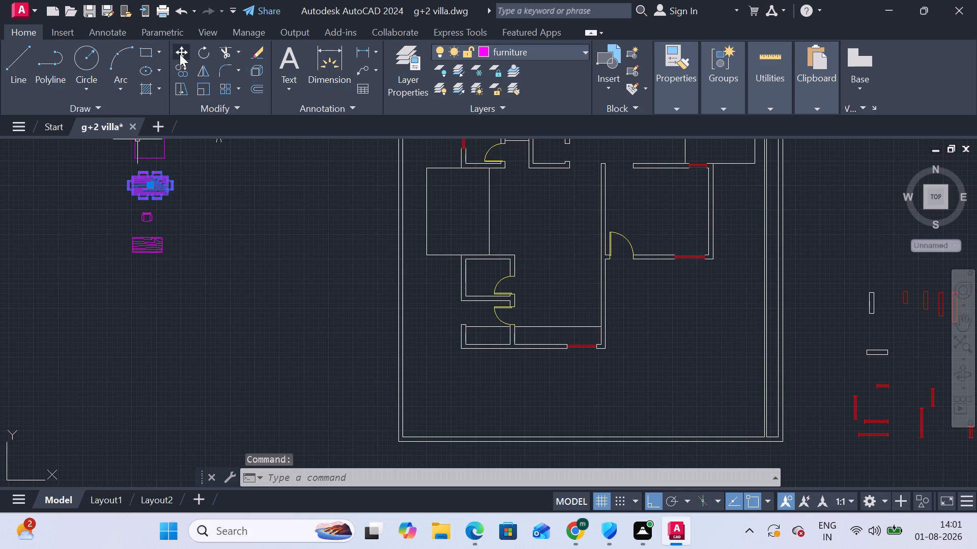
pyautogui.click(181, 70)
pyautogui.scroll(1, 158, 180)
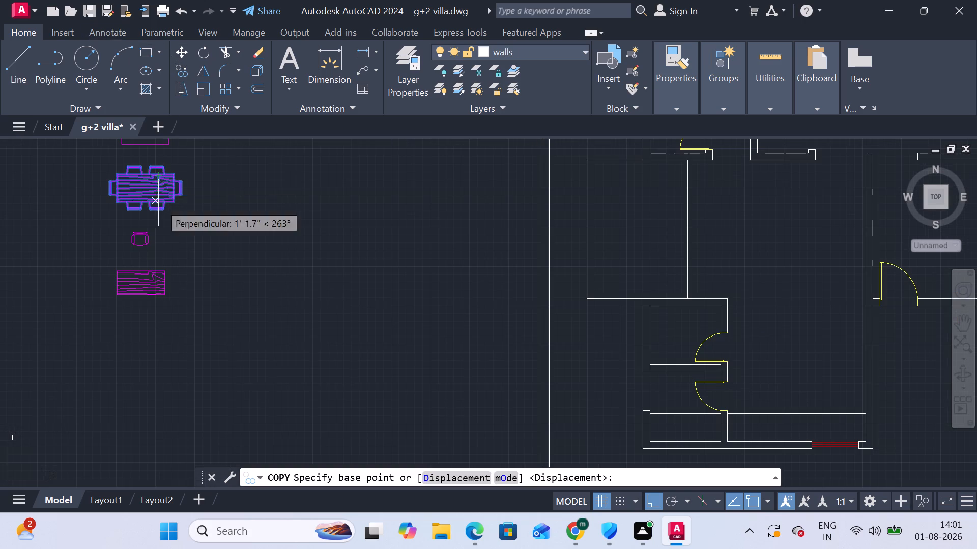
pyautogui.click(175, 206)
pyautogui.moveTo(666, 251); pyautogui.dragTo(522, 253, button='middle')
pyautogui.press('F8')
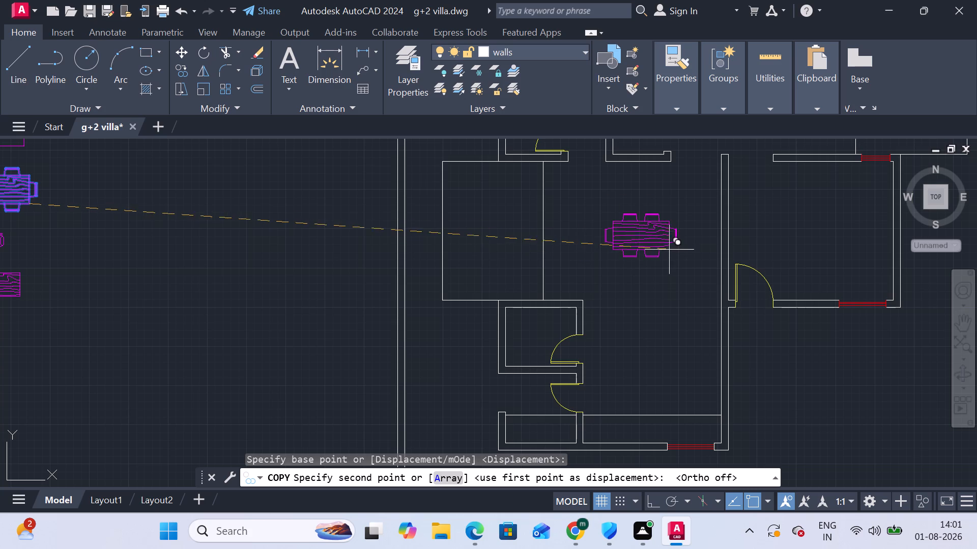
pyautogui.click(669, 245)
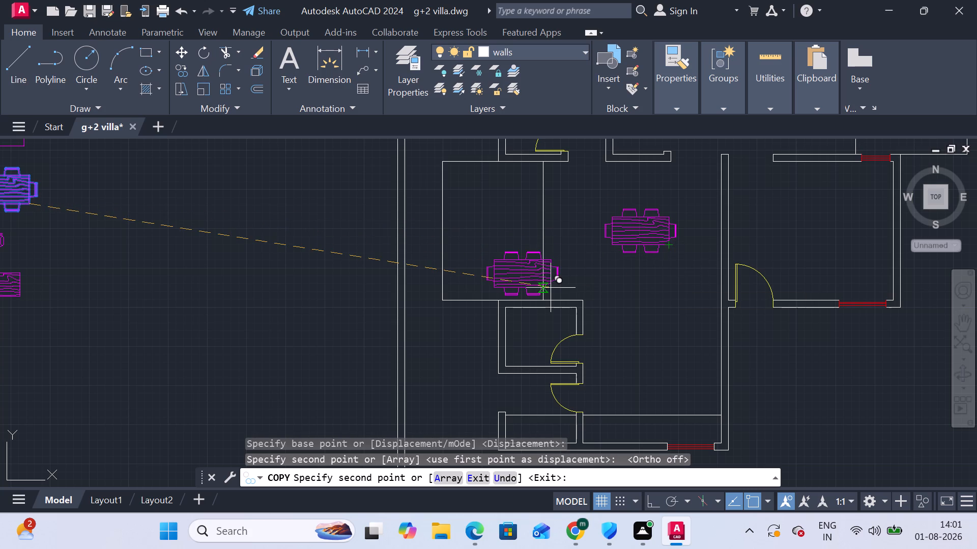
pyautogui.press('Escape')
# Examine the copied dining table's placement and the surrounding rooms down to the villa's south wall.
pyautogui.moveTo(618, 266); pyautogui.dragTo(495, 310, button='middle')
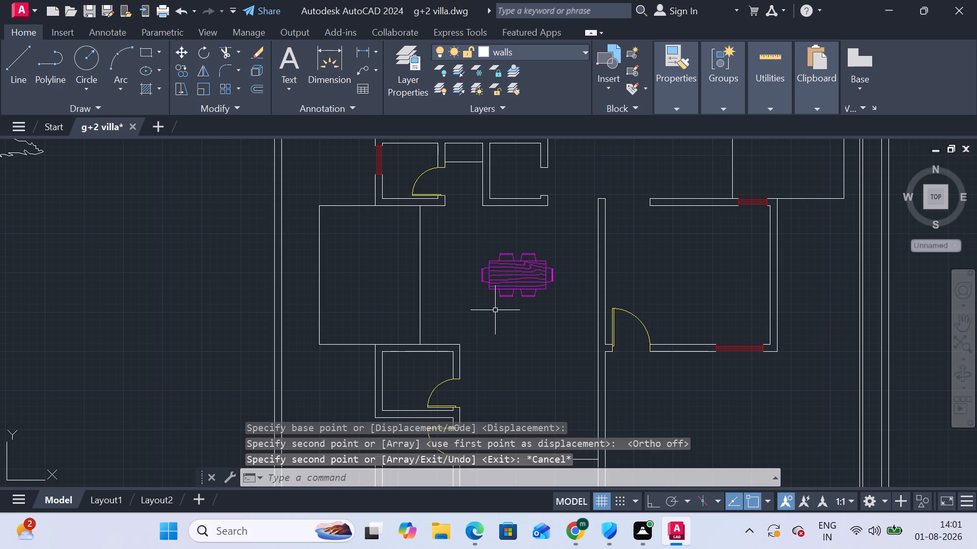
pyautogui.scroll(2, 528, 293)
pyautogui.scroll(-2, 518, 281)
pyautogui.moveTo(518, 281); pyautogui.dragTo(504, 263, button='middle')
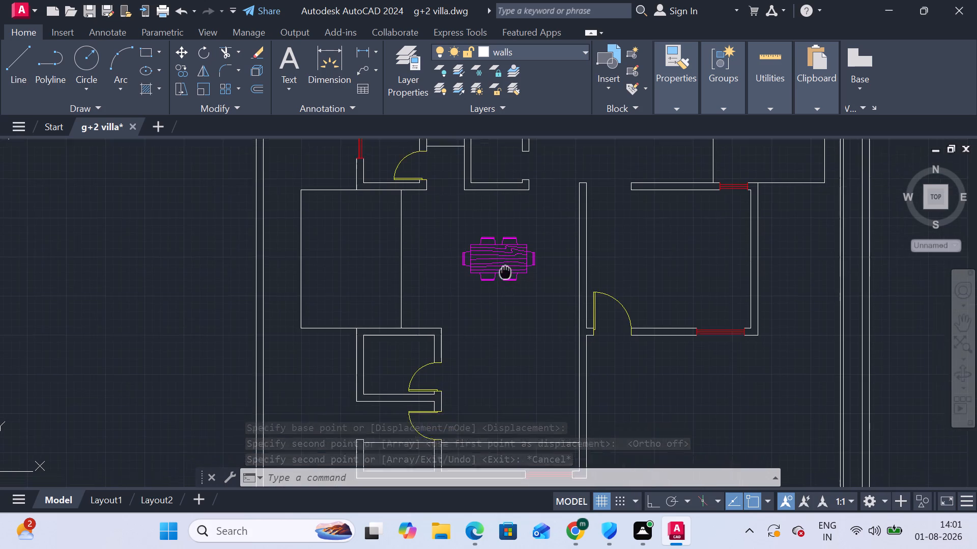
pyautogui.moveTo(504, 263); pyautogui.dragTo(504, 236, button='middle')
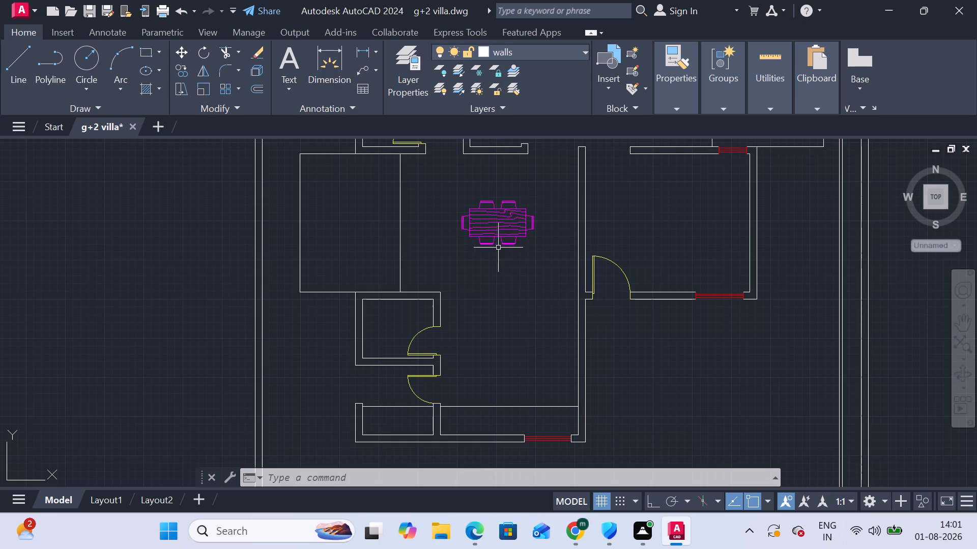
pyautogui.scroll(-2, 514, 276)
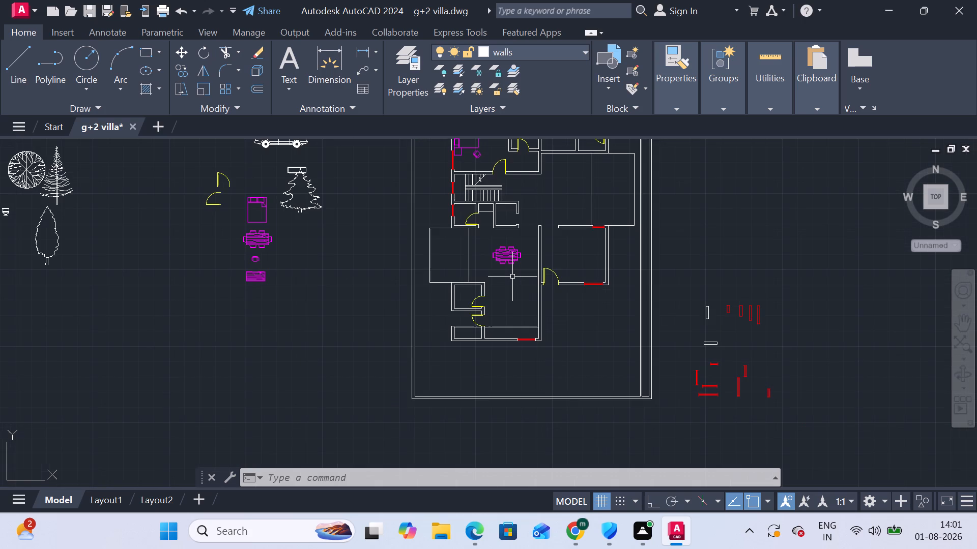
pyautogui.moveTo(512, 279); pyautogui.dragTo(510, 354, button='middle')
pyautogui.scroll(2, 501, 335)
pyautogui.moveTo(501, 293); pyautogui.dragTo(499, 285, button='middle')
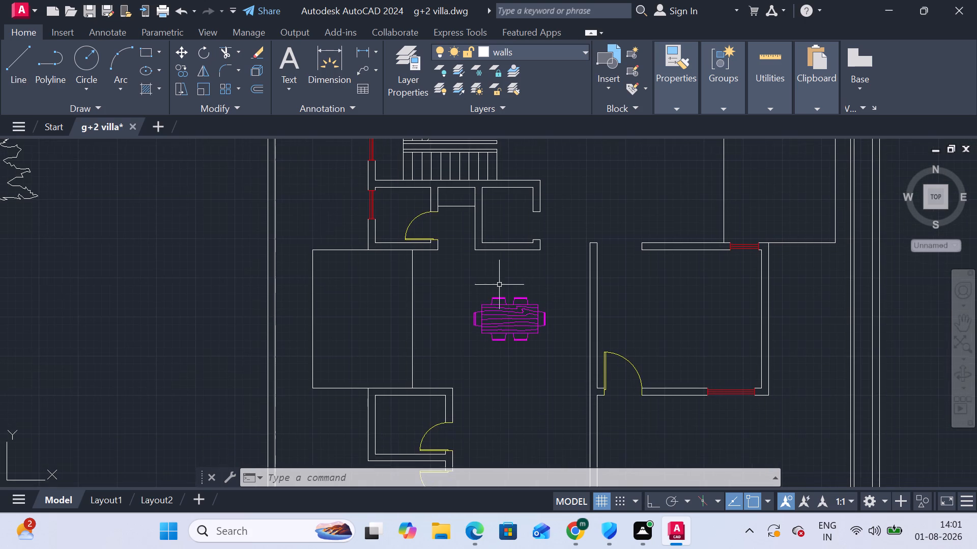
pyautogui.moveTo(506, 335); pyautogui.dragTo(500, 308, button='middle')
pyautogui.scroll(2, 507, 312)
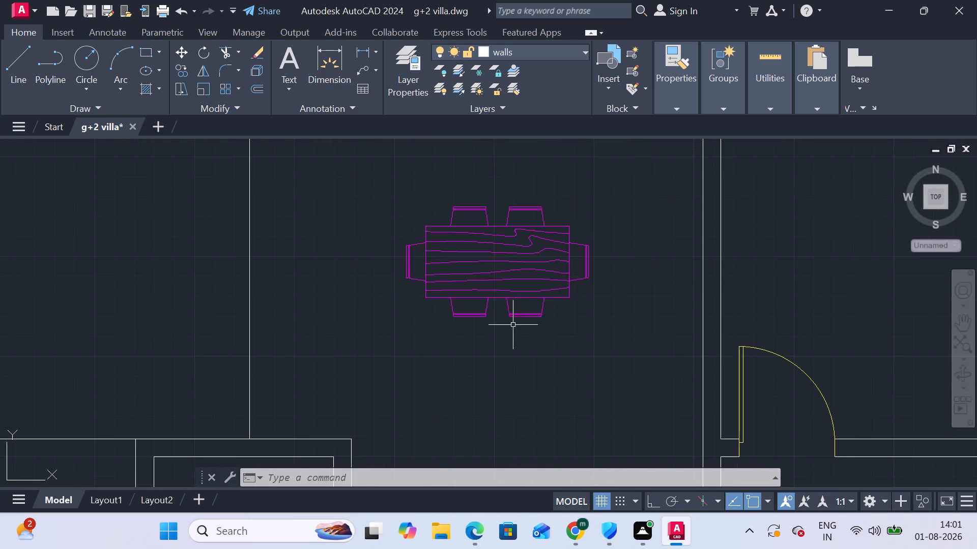
pyautogui.moveTo(513, 325); pyautogui.dragTo(508, 293, button='middle')
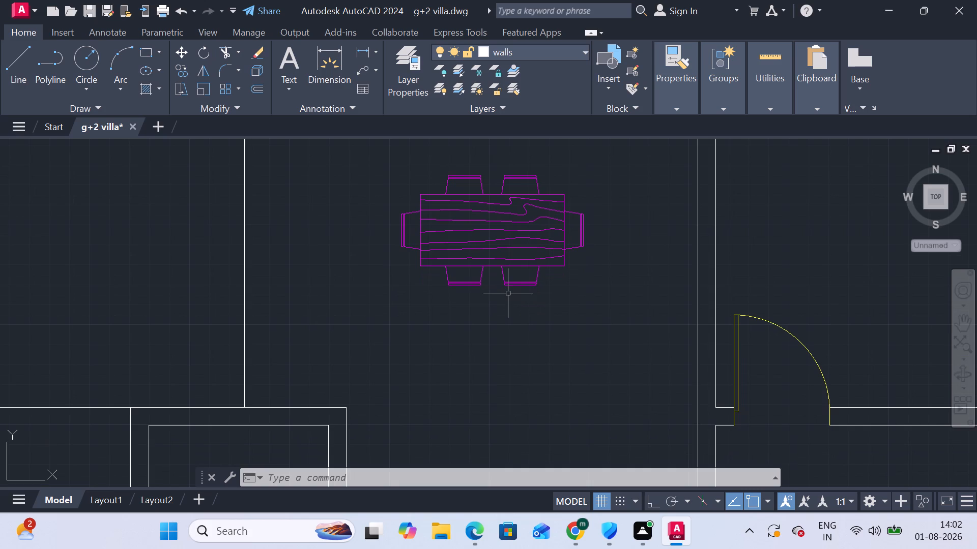
pyautogui.scroll(-1, 510, 292)
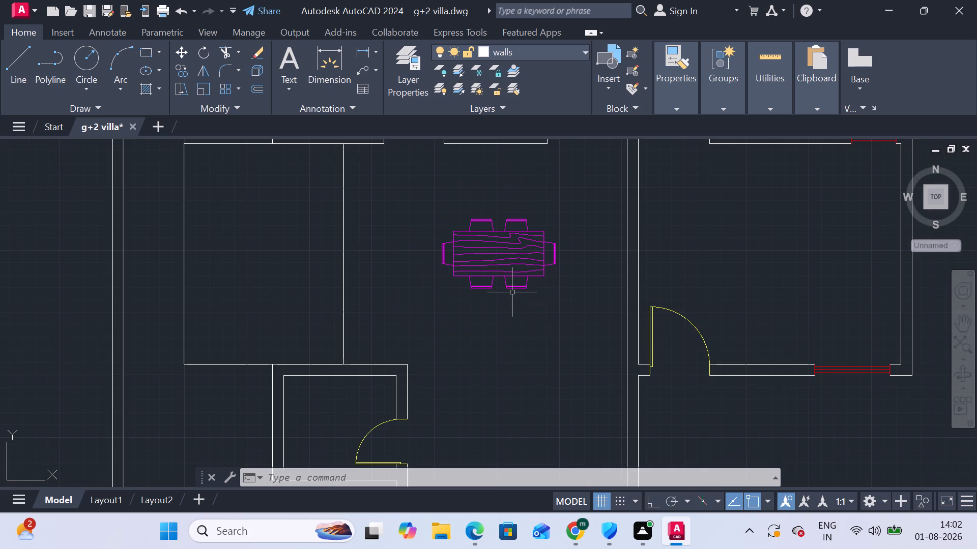
pyautogui.scroll(-1, 515, 292)
pyautogui.moveTo(521, 322); pyautogui.dragTo(485, 184, button='middle')
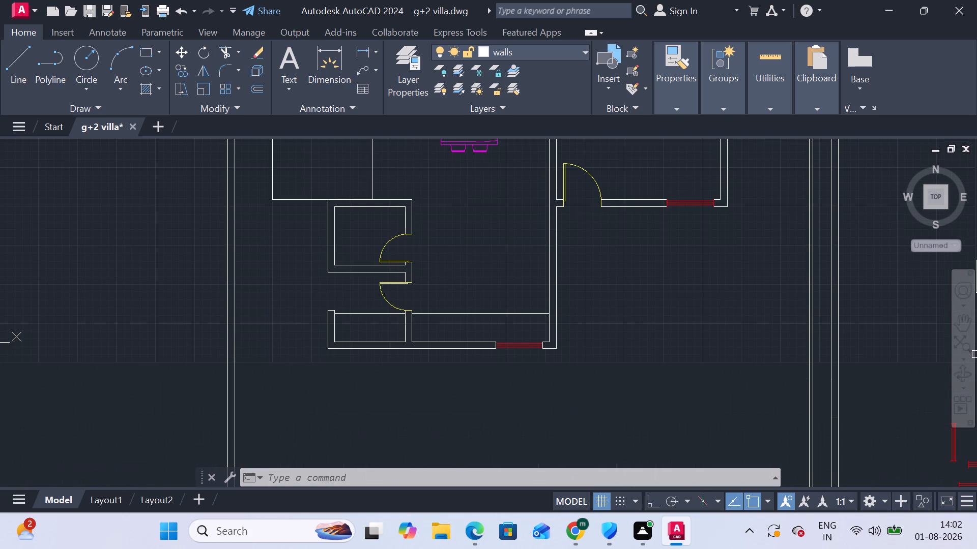
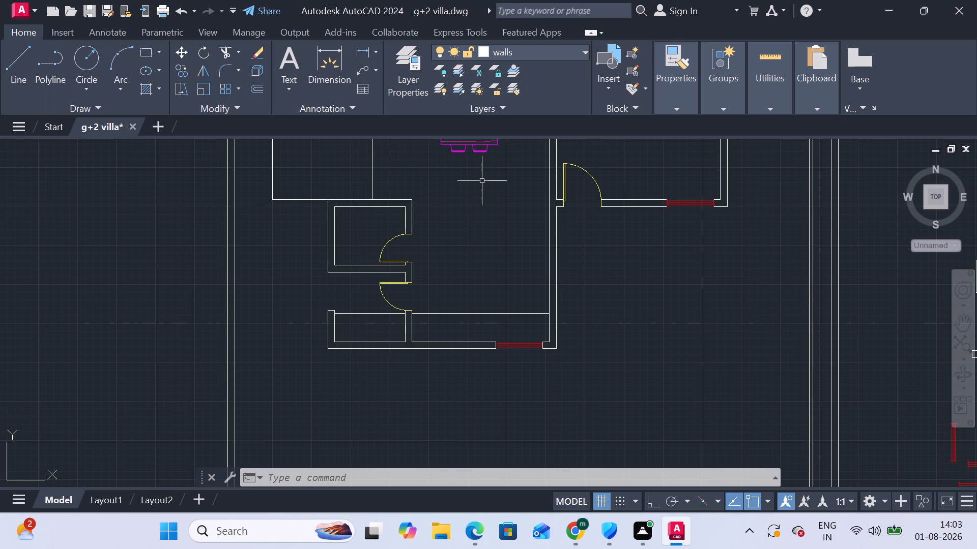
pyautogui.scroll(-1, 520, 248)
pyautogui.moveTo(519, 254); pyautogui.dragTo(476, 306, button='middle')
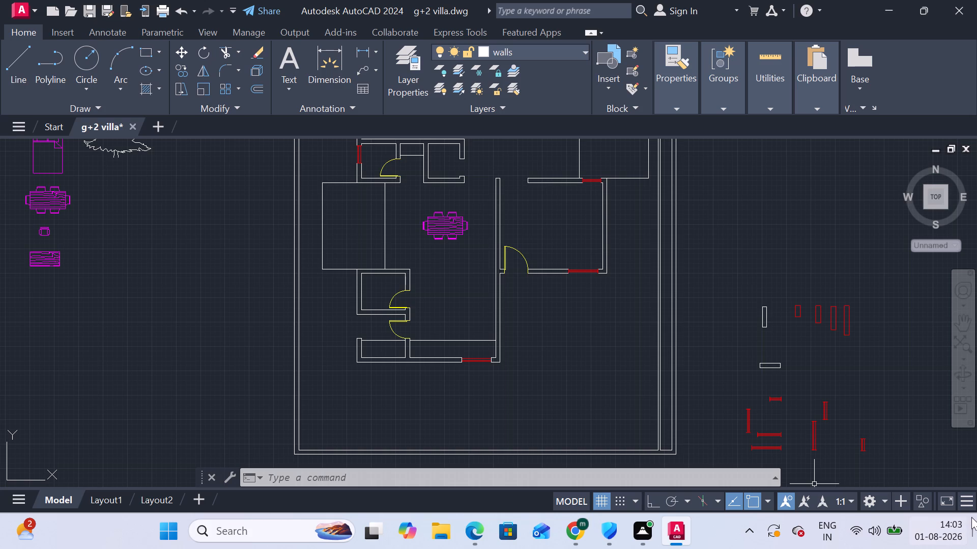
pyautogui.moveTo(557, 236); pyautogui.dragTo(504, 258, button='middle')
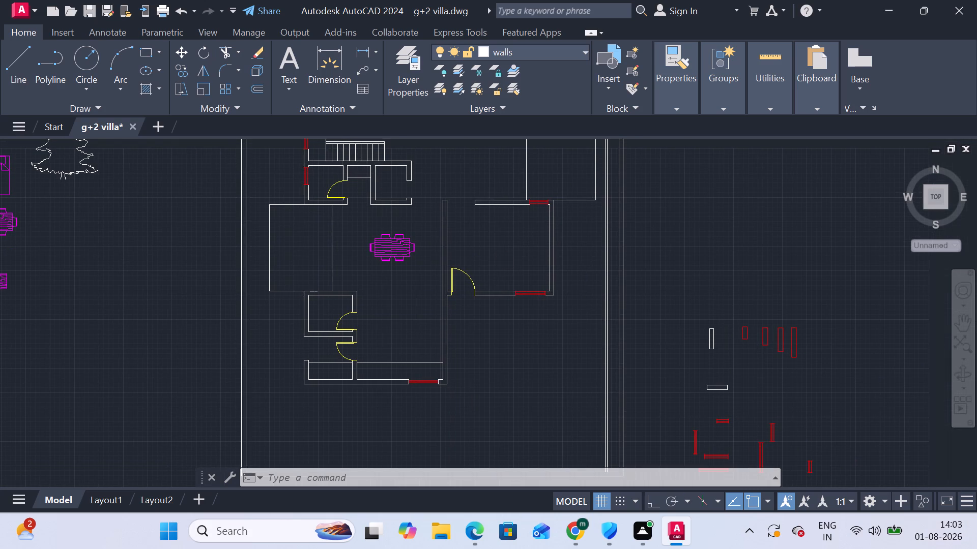
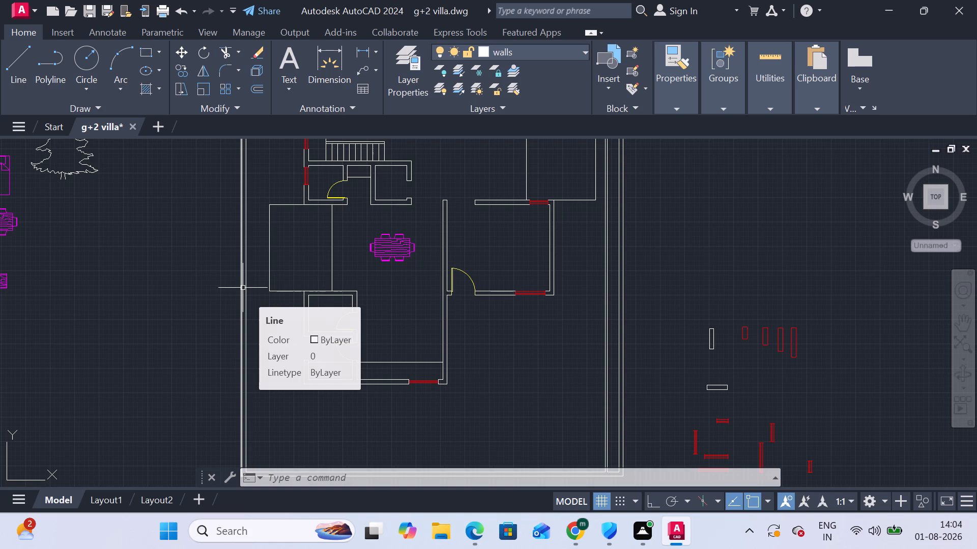
# Insert a Toilet - Metric block from the Architectural tool palette into the empty area beside the collected blocks.
pyautogui.scroll(-1, 298, 258)
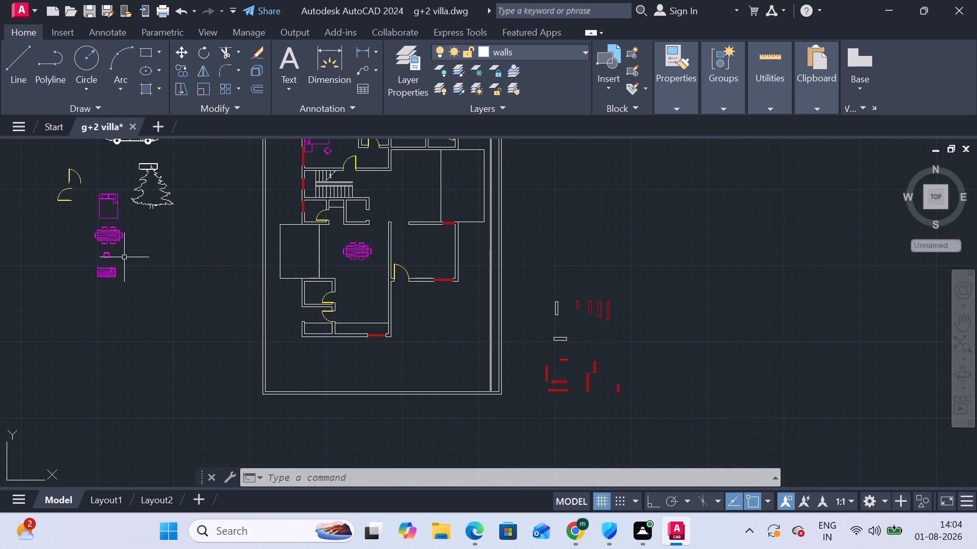
pyautogui.moveTo(132, 265); pyautogui.dragTo(347, 277, button='middle')
pyautogui.scroll(2, 100, 242)
pyautogui.moveTo(18, 216); pyautogui.dragTo(87, 298, button='middle')
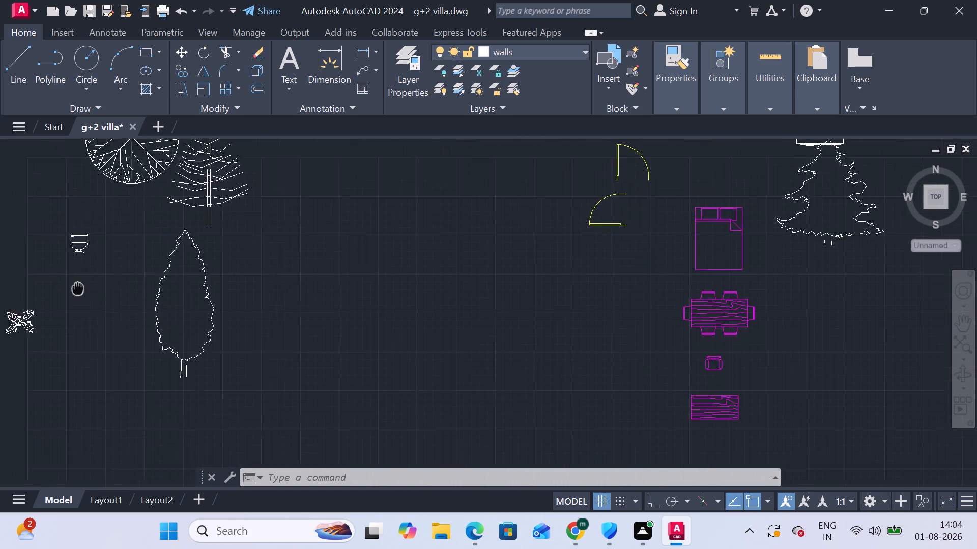
pyautogui.moveTo(87, 298); pyautogui.dragTo(95, 302, button='middle')
pyautogui.scroll(1, 94, 302)
pyautogui.click(122, 253)
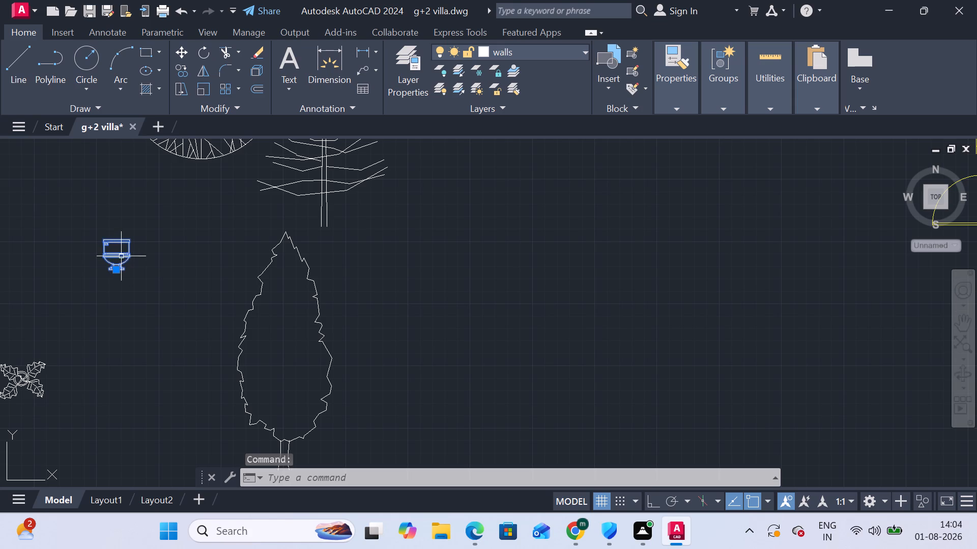
pyautogui.press('Escape')
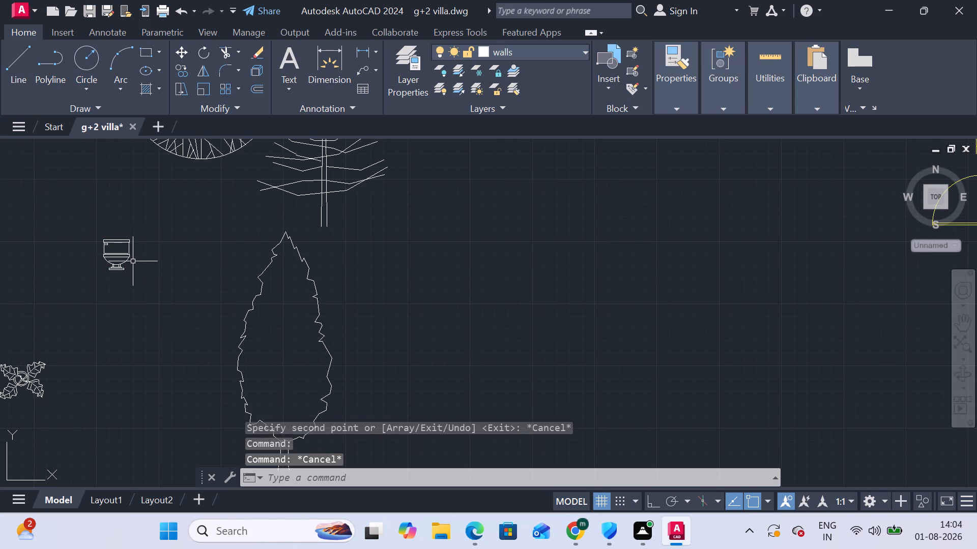
pyautogui.write('tp')
pyautogui.press('Return')
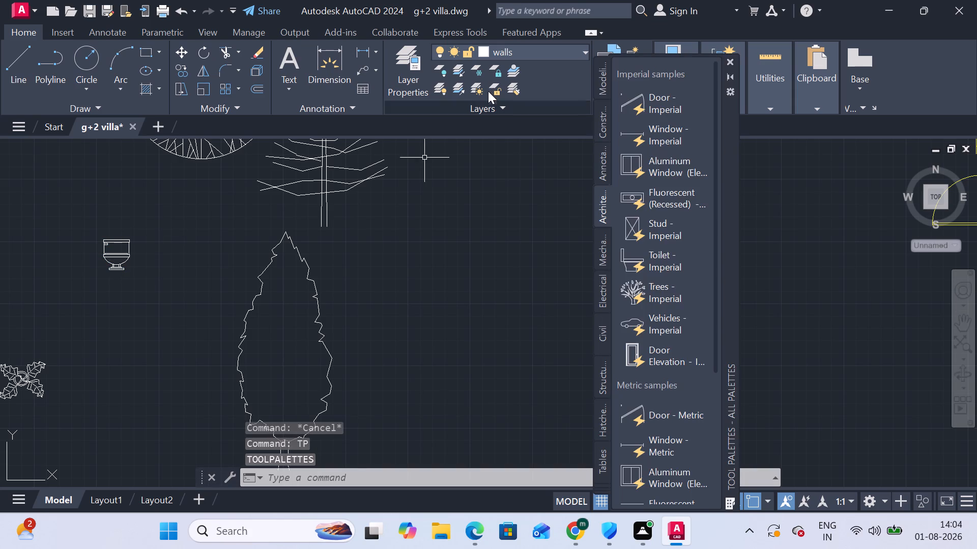
pyautogui.scroll(-3, 637, 317)
pyautogui.click(649, 379)
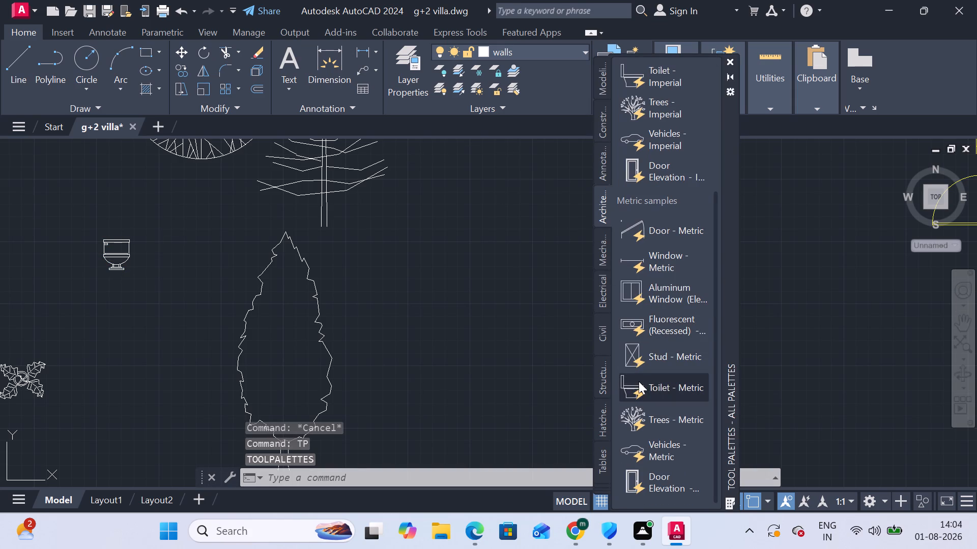
pyautogui.moveTo(639, 381); pyautogui.dragTo(455, 343)
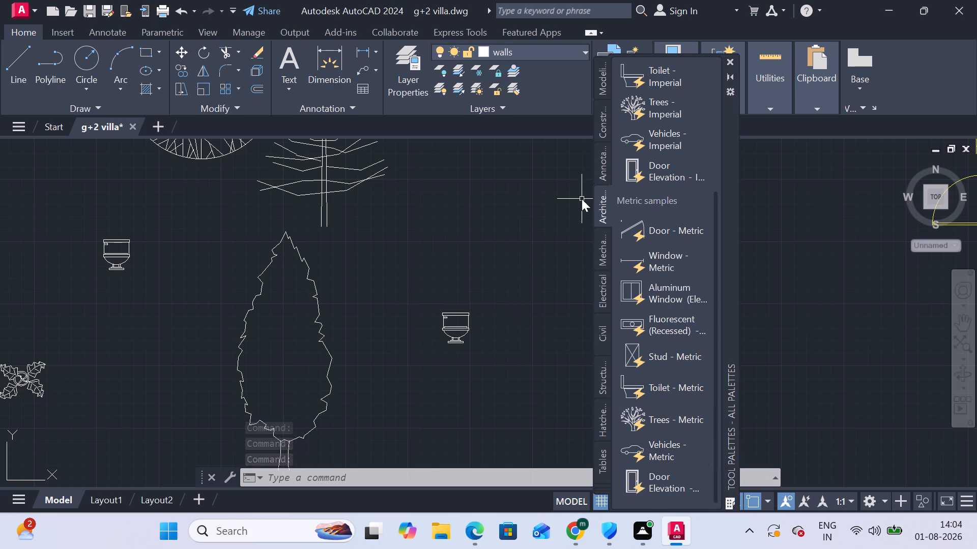
pyautogui.scroll(4, 665, 199)
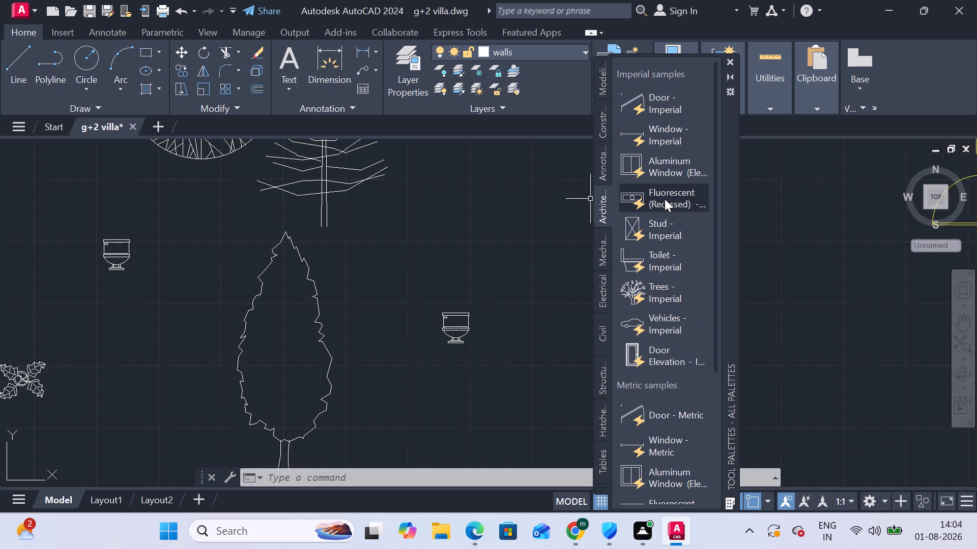
pyautogui.click(729, 58)
# Erase the four unused tree blocks around the toilet blocks, including the round plan-view tree and the bare-branched one.
pyautogui.click(313, 298)
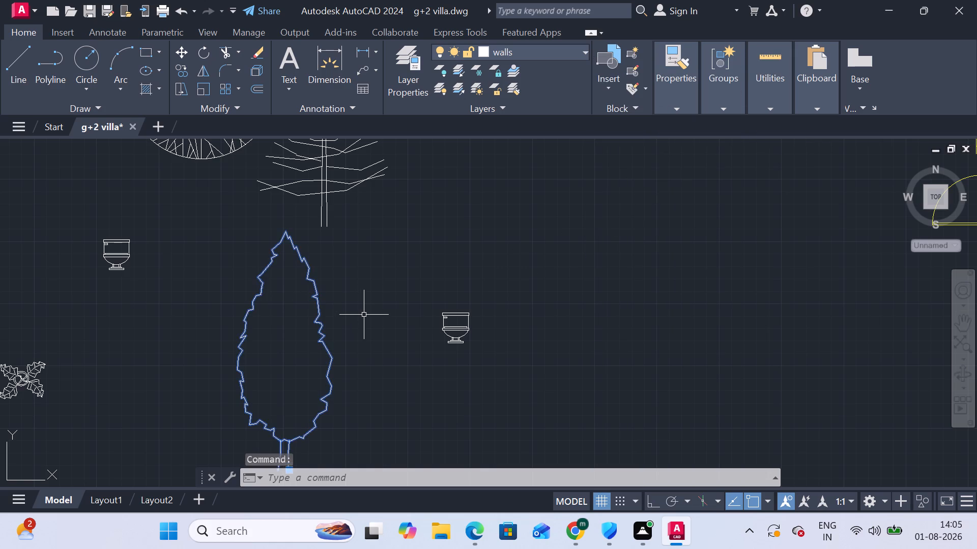
pyautogui.press('Delete')
pyautogui.scroll(-1, 365, 312)
pyautogui.moveTo(369, 281); pyautogui.dragTo(386, 367, button='middle')
pyautogui.click(366, 290)
pyautogui.press('Delete')
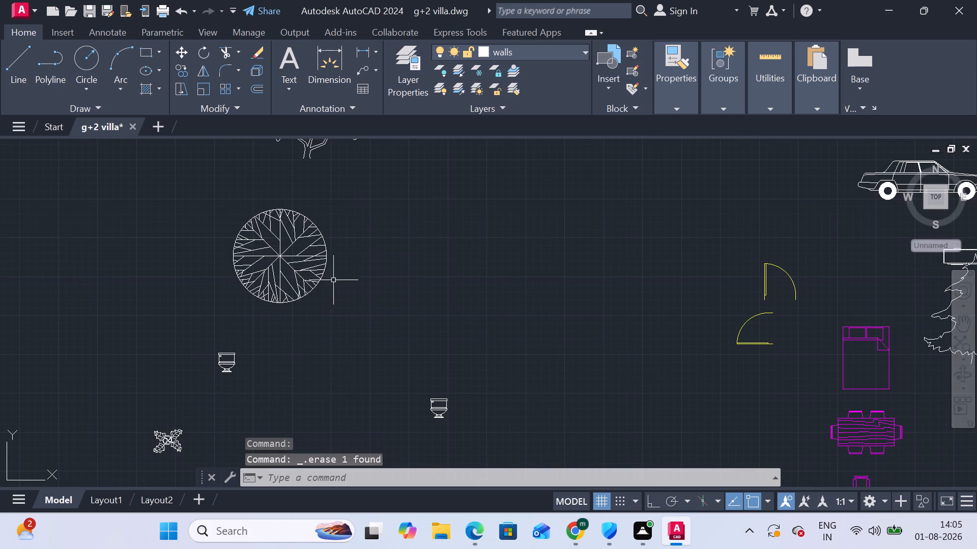
pyautogui.click(318, 261)
pyautogui.press('Delete')
pyautogui.moveTo(344, 265); pyautogui.dragTo(385, 361, button='middle')
pyautogui.click(356, 222)
pyautogui.press('Delete')
pyautogui.press('Delete')
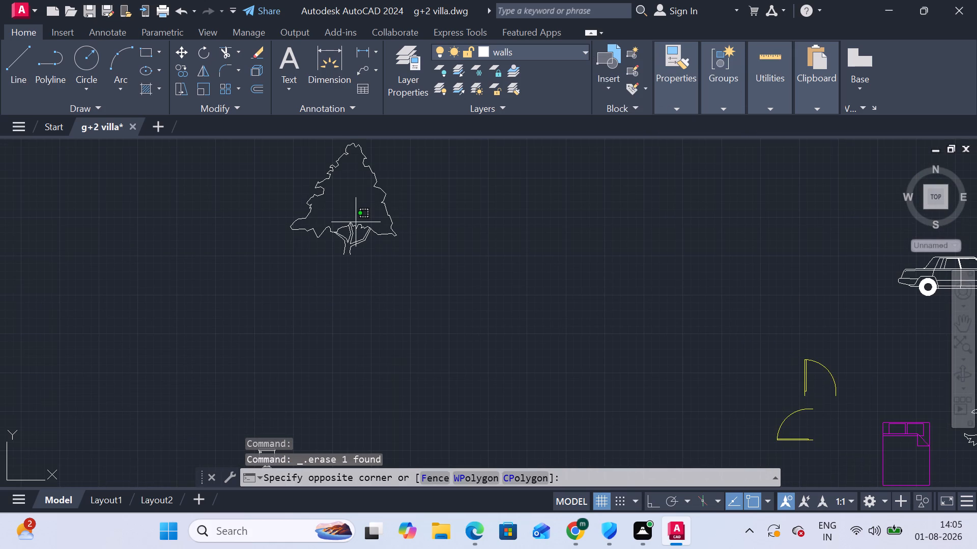
pyautogui.click(356, 229)
pyautogui.press('Delete')
pyautogui.click(354, 229)
pyautogui.press('Delete')
# Erase the side-view car block and the small square above the pine tree beside the villa.
pyautogui.scroll(-3, 373, 272)
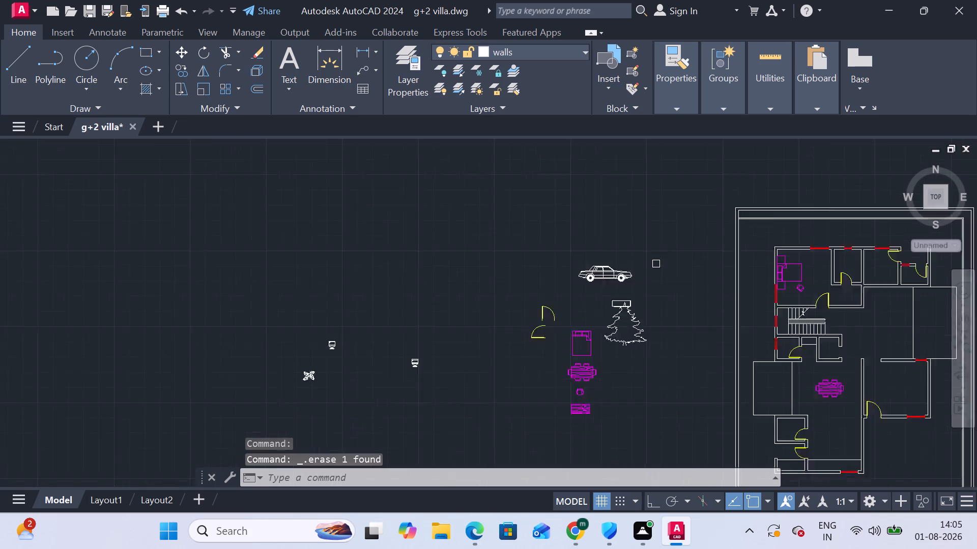
pyautogui.scroll(3, 513, 282)
pyautogui.click(509, 259)
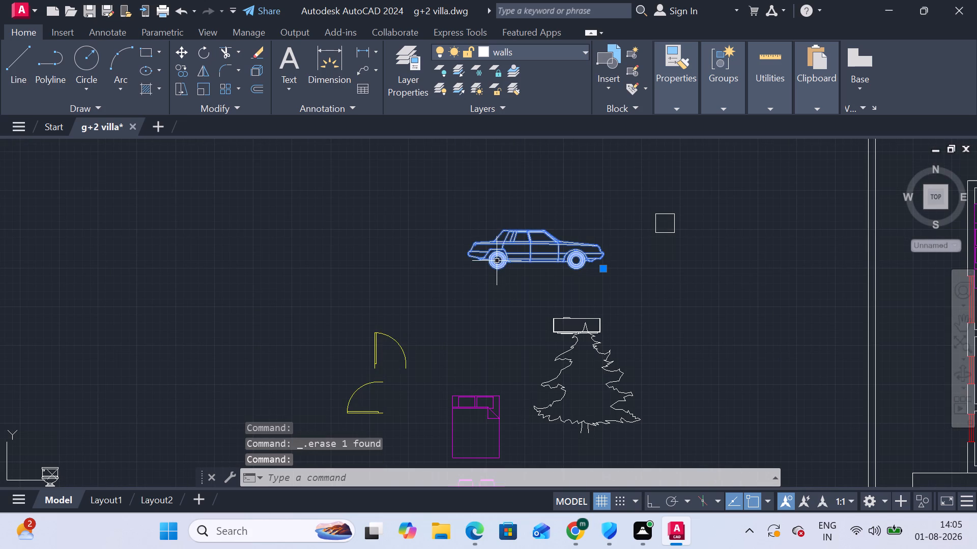
pyautogui.press('Delete')
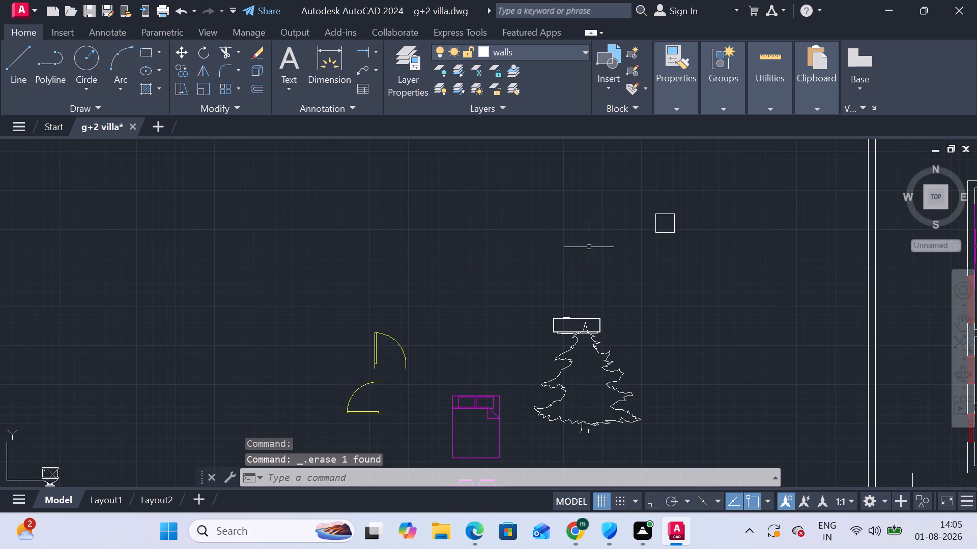
pyautogui.click(655, 237)
pyautogui.click(658, 204)
pyautogui.click(693, 234)
pyautogui.click(655, 209)
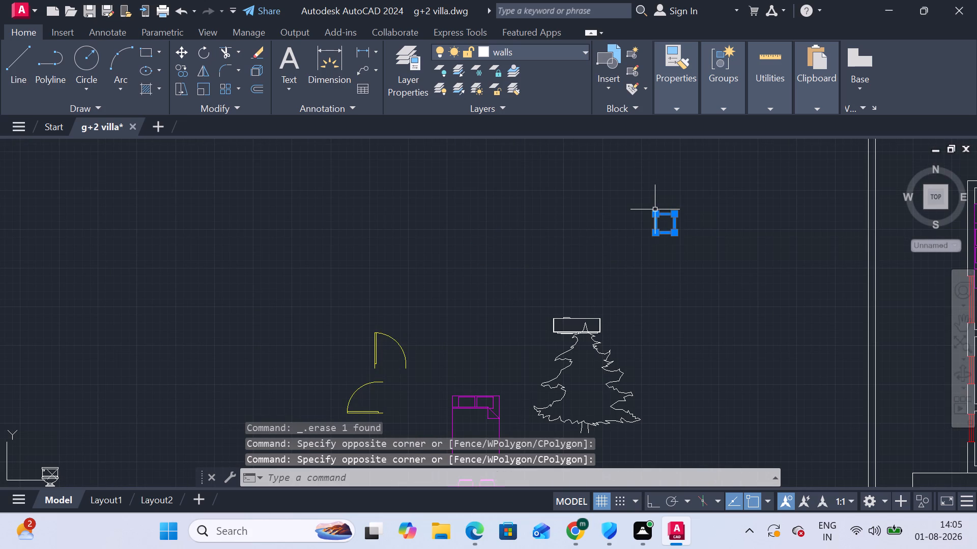
pyautogui.press('Delete')
# Erase the rectangular fixture block overlapping the pine tree's tip, along with the pine tree itself.
pyautogui.scroll(-2, 708, 217)
pyautogui.scroll(3, 644, 253)
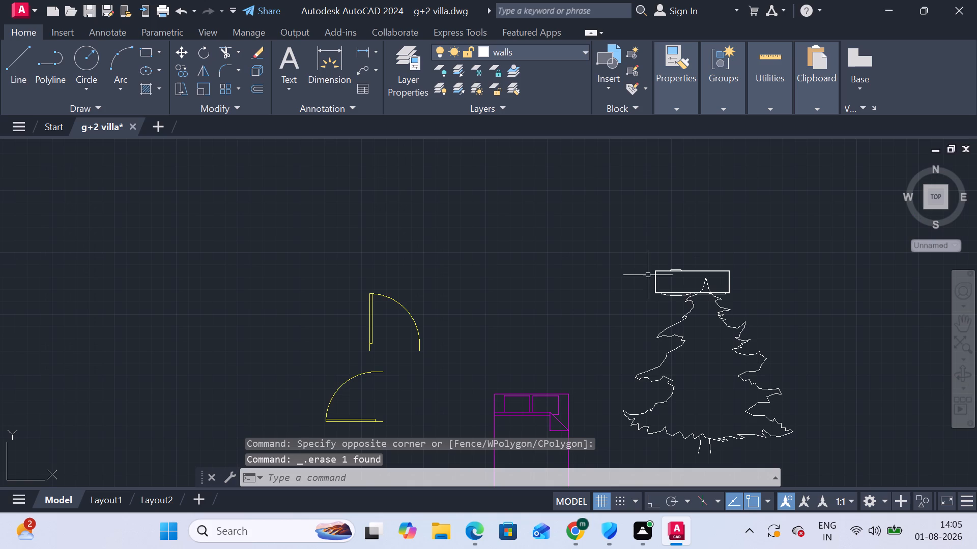
pyautogui.click(662, 278)
pyautogui.click(648, 275)
pyautogui.scroll(3, 666, 290)
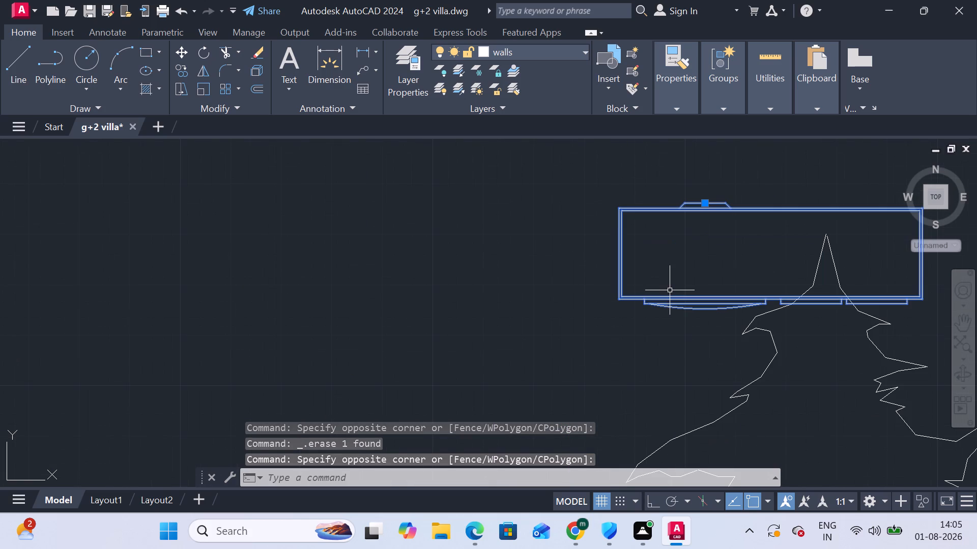
pyautogui.scroll(2, 679, 298)
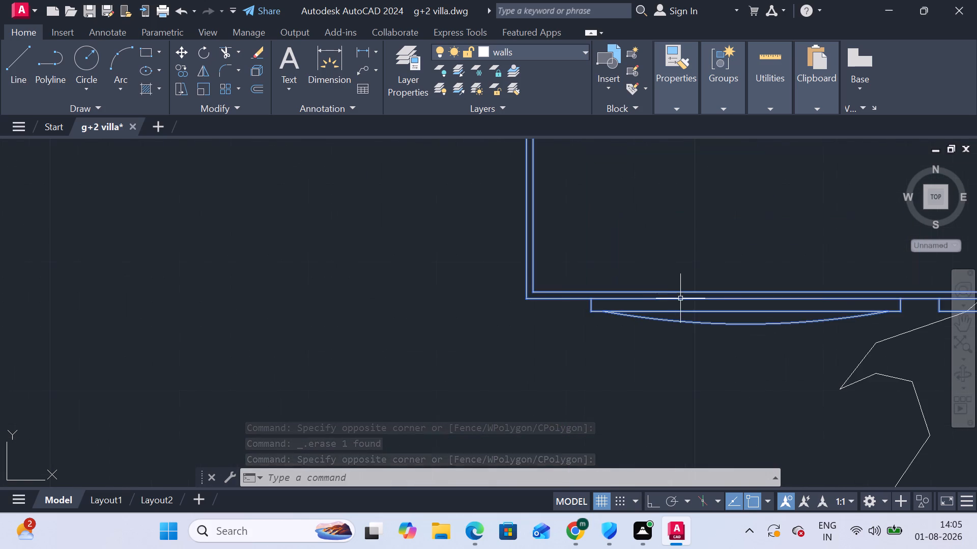
pyautogui.moveTo(712, 310); pyautogui.dragTo(390, 269, button='middle')
pyautogui.scroll(-2, 398, 269)
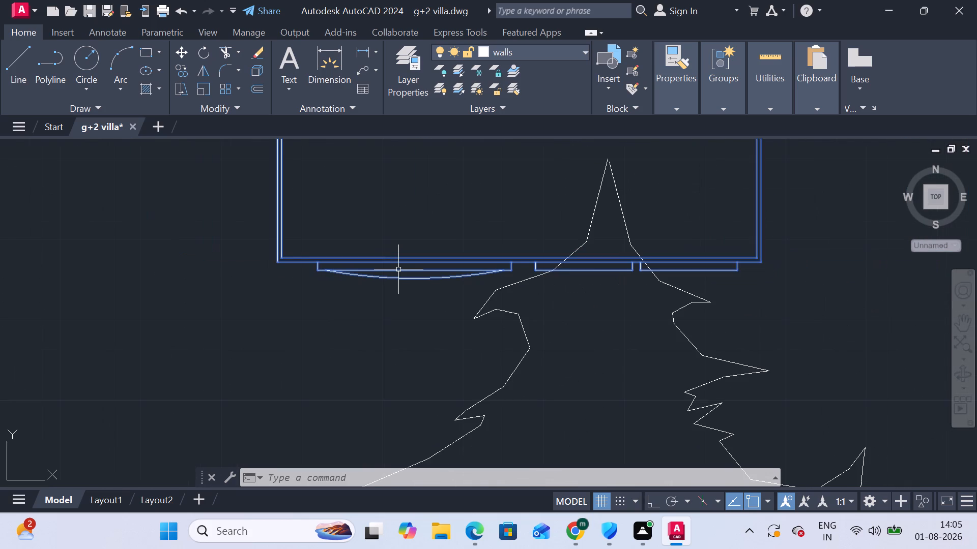
pyautogui.press('Delete')
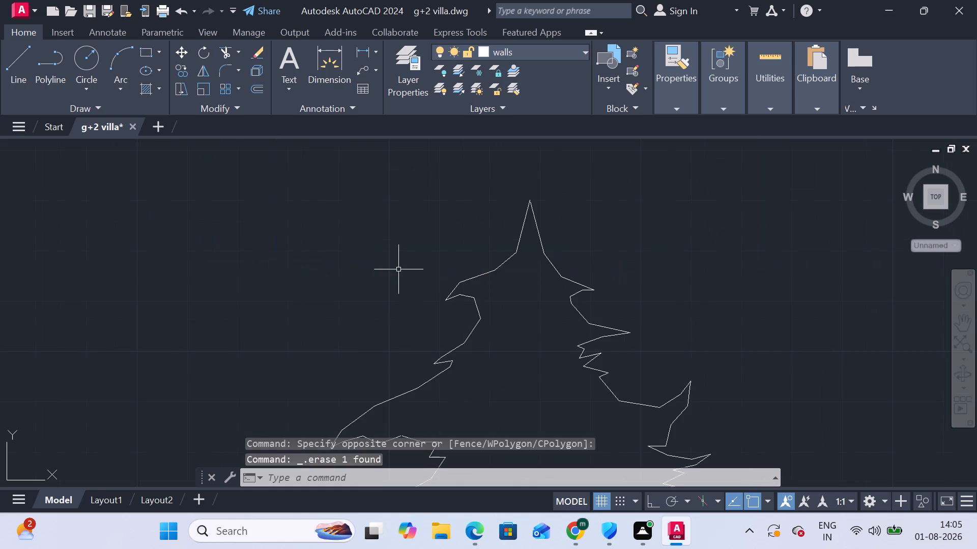
pyautogui.scroll(-3, 692, 372)
pyautogui.click(650, 344)
pyautogui.press('Delete')
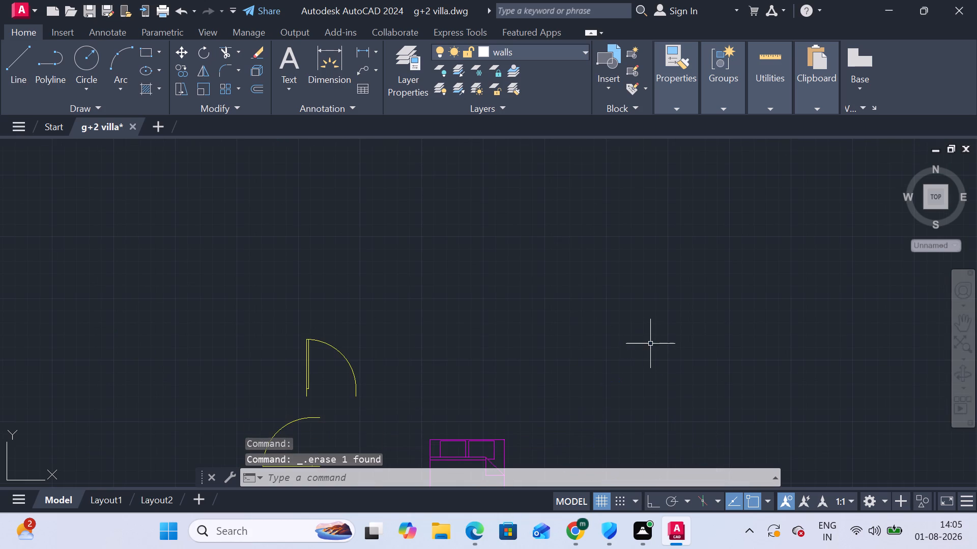
# Copy the wood-grain rectangular table from its upper-left corner into the upper-left bedroom, beyond the foot of the bed.
pyautogui.scroll(-2, 651, 345)
pyautogui.moveTo(640, 350); pyautogui.dragTo(619, 310, button='middle')
pyautogui.moveTo(633, 295); pyautogui.dragTo(637, 194, button='middle')
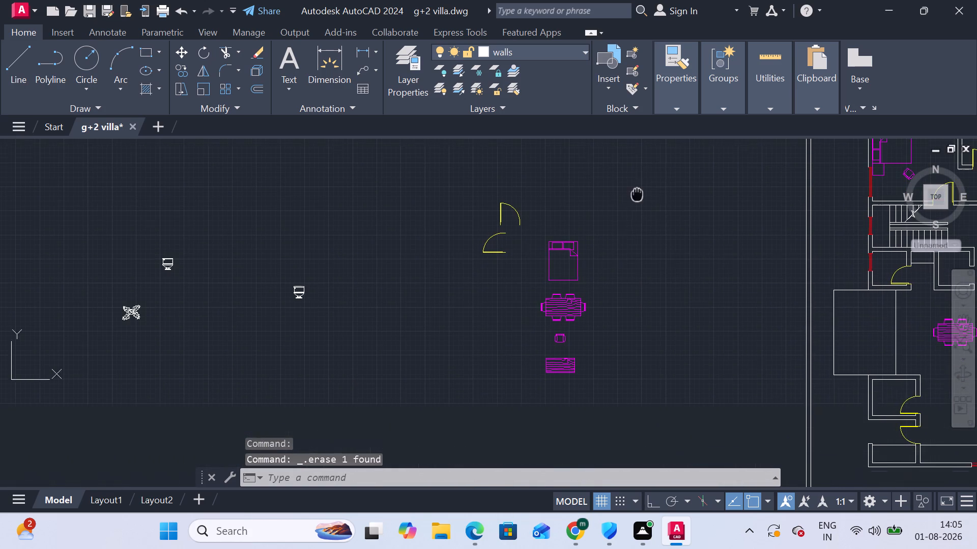
pyautogui.scroll(1, 576, 277)
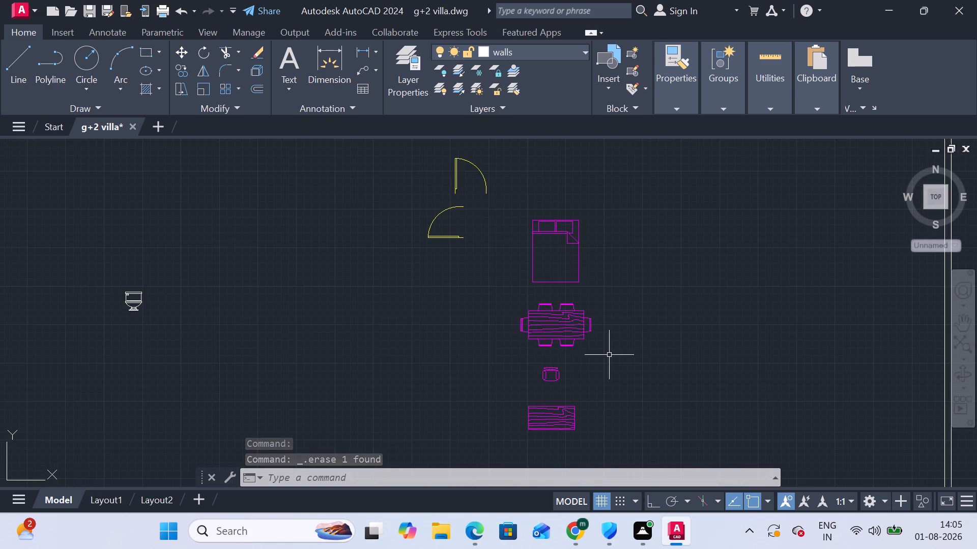
pyautogui.moveTo(619, 353); pyautogui.dragTo(624, 227, button='middle')
pyautogui.scroll(2, 592, 307)
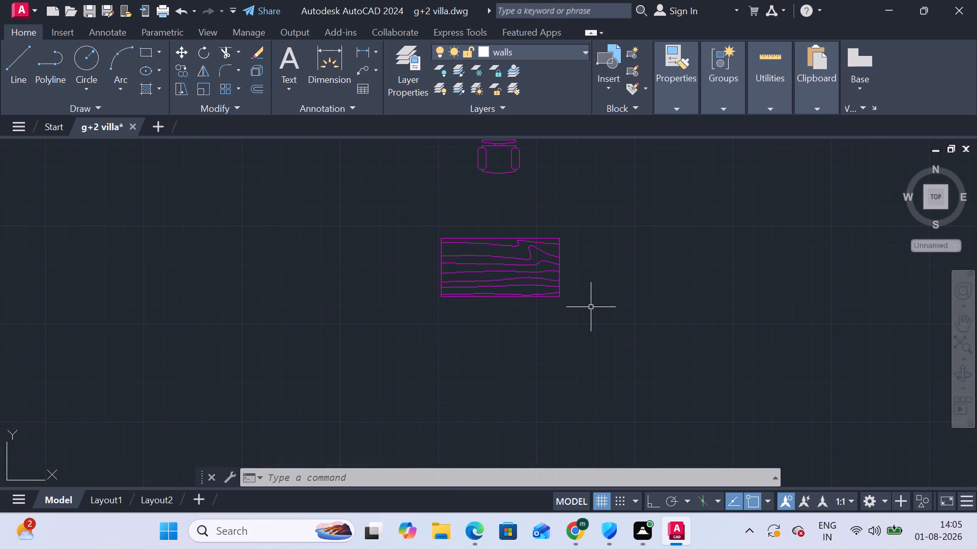
pyautogui.moveTo(587, 302); pyautogui.dragTo(581, 302)
pyautogui.click(461, 253)
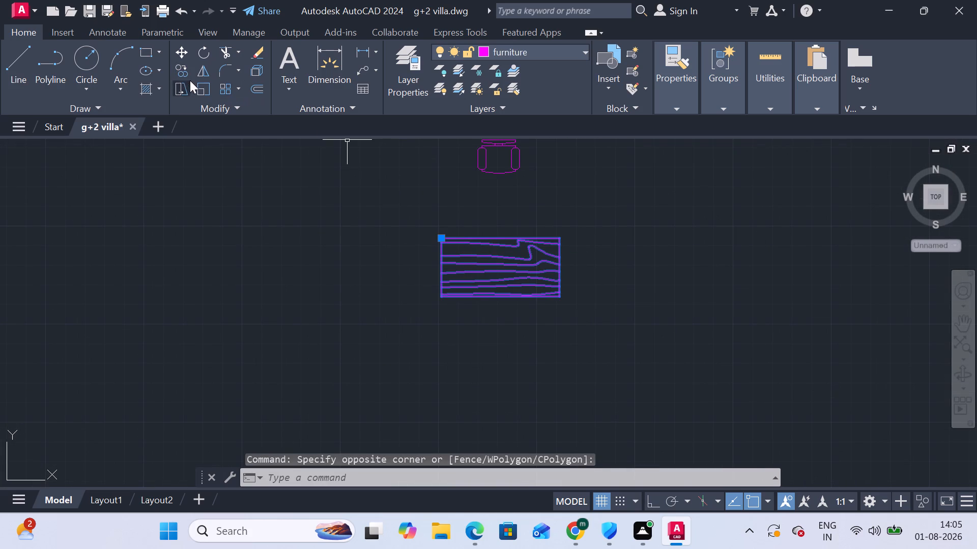
pyautogui.click(182, 71)
pyautogui.click(438, 238)
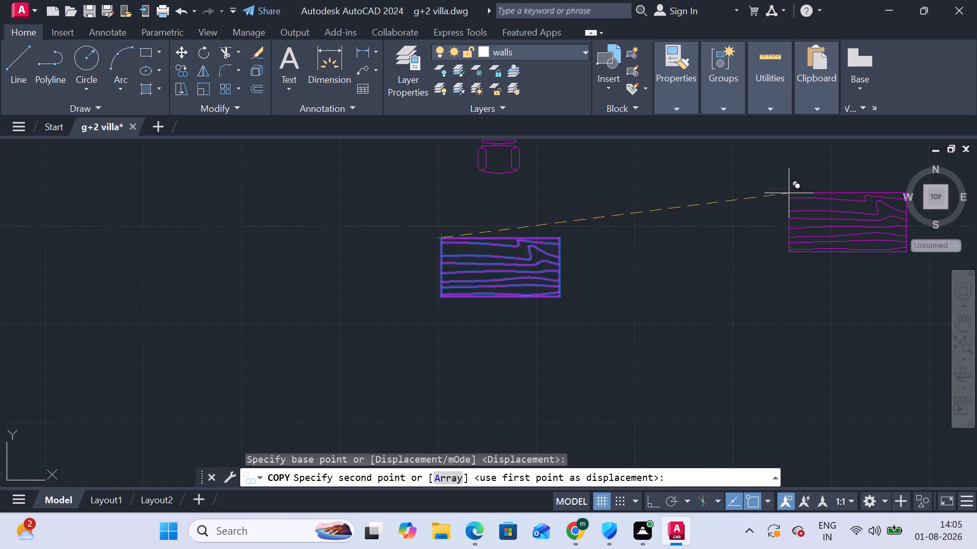
pyautogui.scroll(-3, 787, 195)
pyautogui.moveTo(779, 195); pyautogui.dragTo(351, 339, button='middle')
pyautogui.moveTo(814, 202); pyautogui.dragTo(731, 331, button='middle')
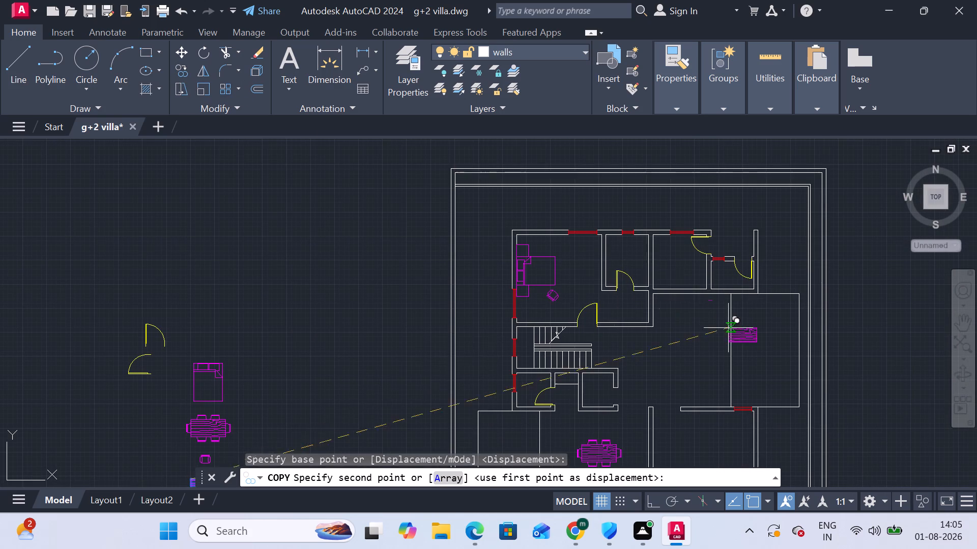
pyautogui.scroll(2, 569, 262)
pyautogui.click(556, 260)
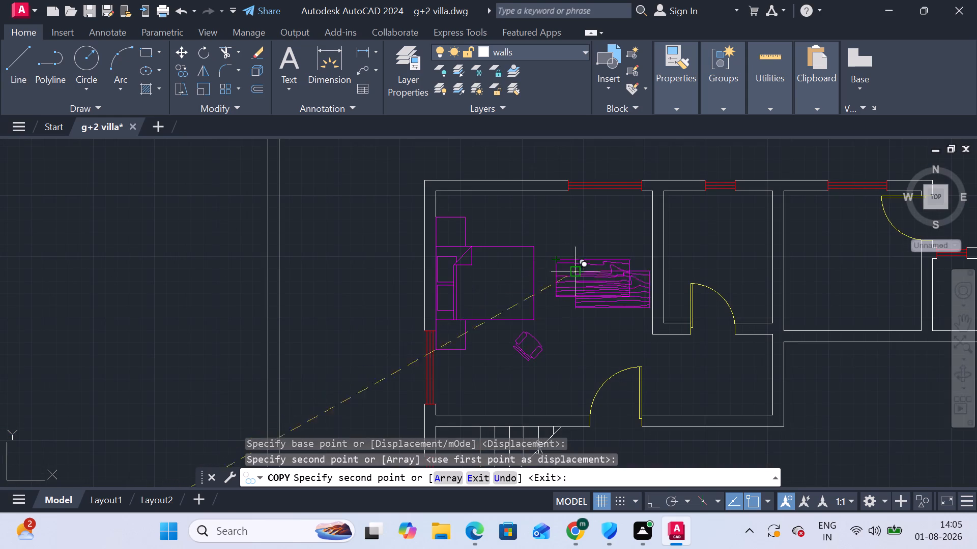
# Place two more copies of the wood-grain table, in the room east of the dining table and the open hall above it.
pyautogui.scroll(-2, 635, 300)
pyautogui.moveTo(670, 306); pyautogui.dragTo(668, 172, button='middle')
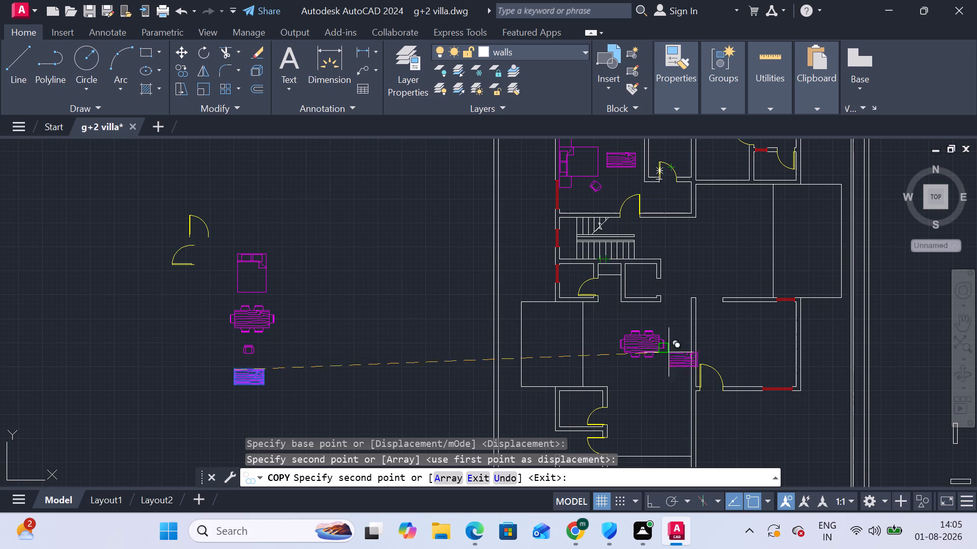
pyautogui.click(738, 337)
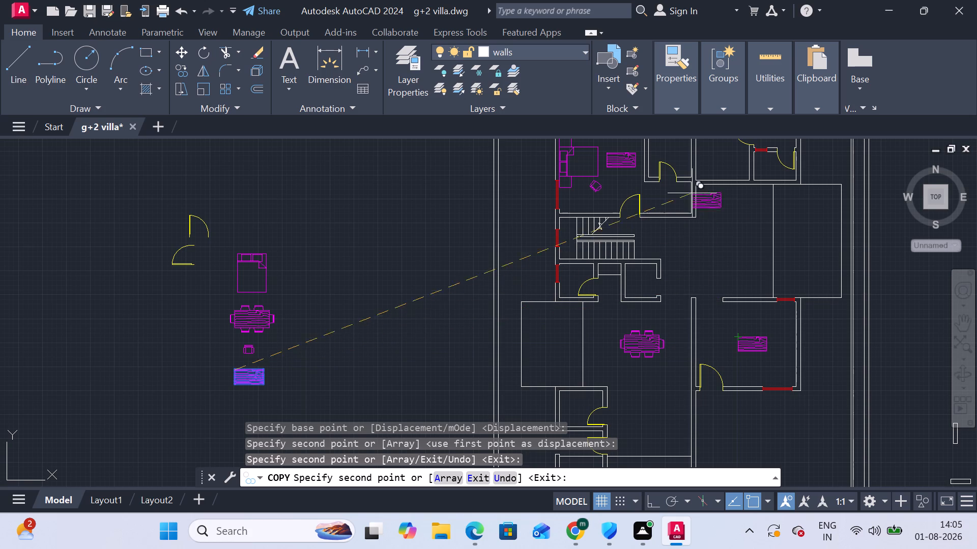
pyautogui.click(723, 206)
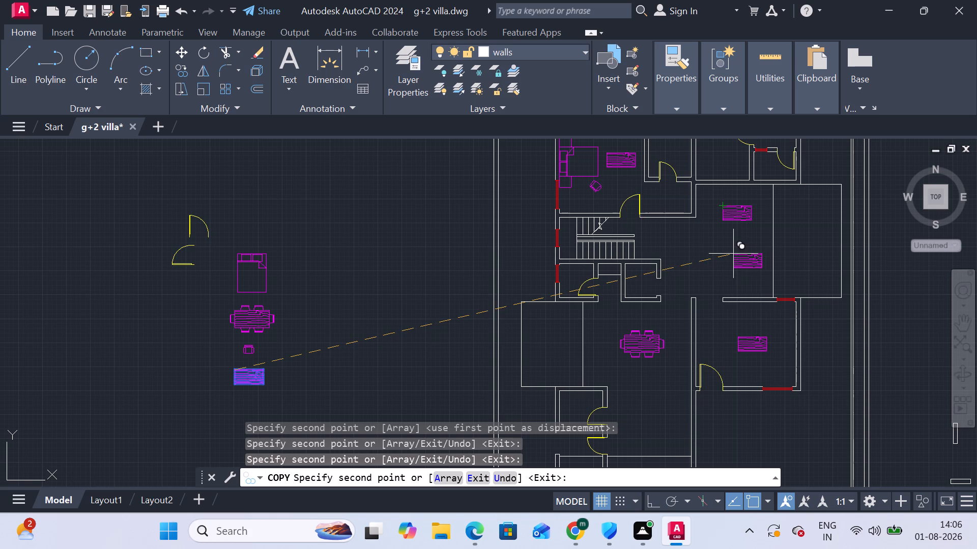
pyautogui.press('Escape')
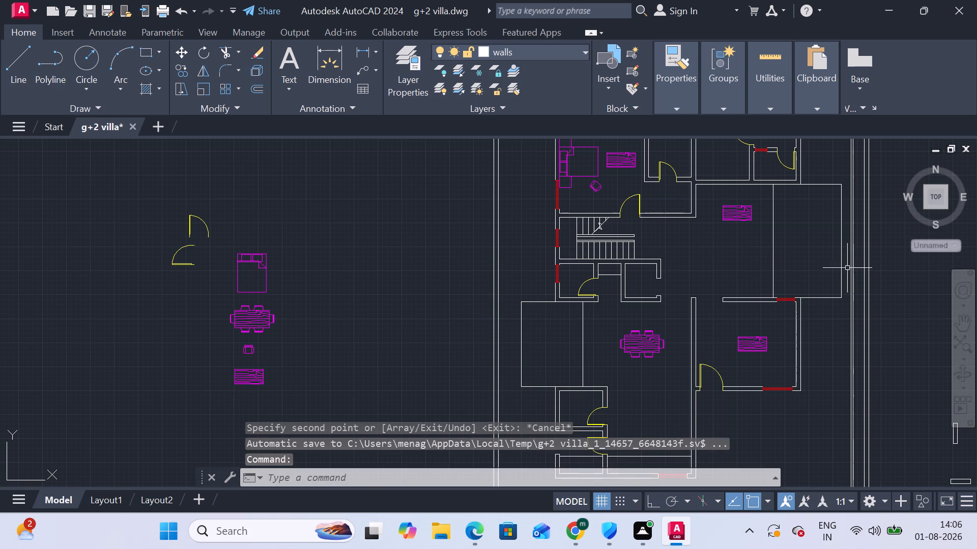
# Scale the wood-grain table in the open hall to about twice its size, based at its lower-left corner.
pyautogui.scroll(2, 771, 228)
pyautogui.moveTo(679, 244); pyautogui.dragTo(680, 272, button='middle')
pyautogui.moveTo(698, 232); pyautogui.dragTo(691, 225)
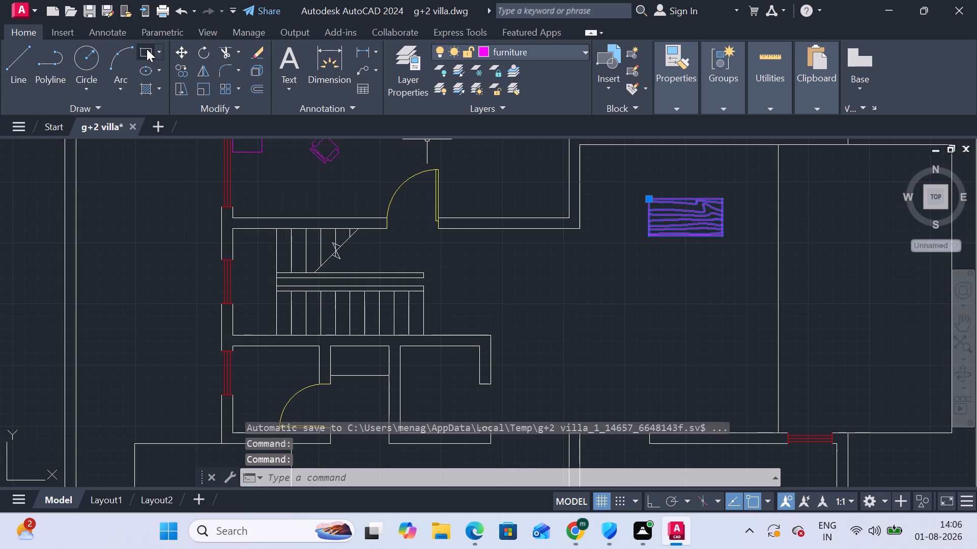
pyautogui.click(206, 90)
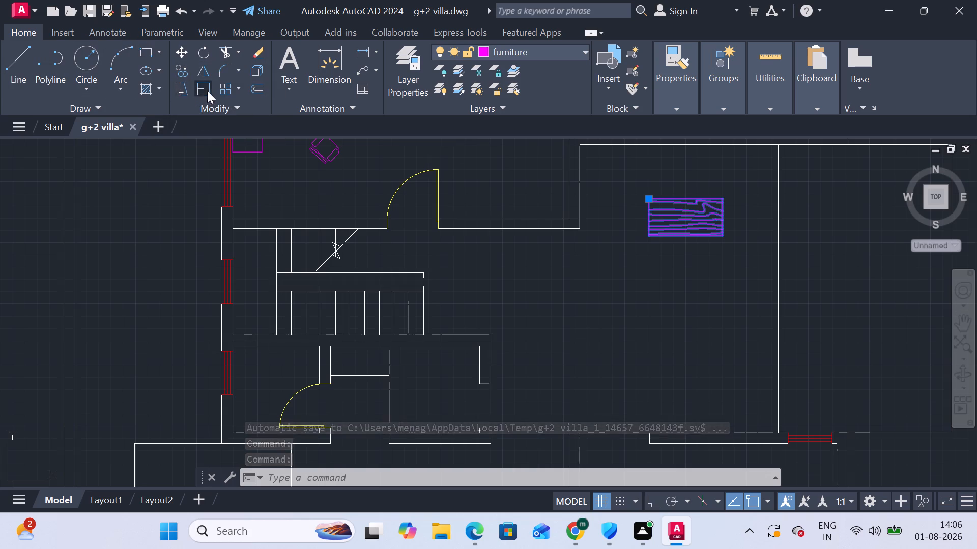
pyautogui.click(651, 239)
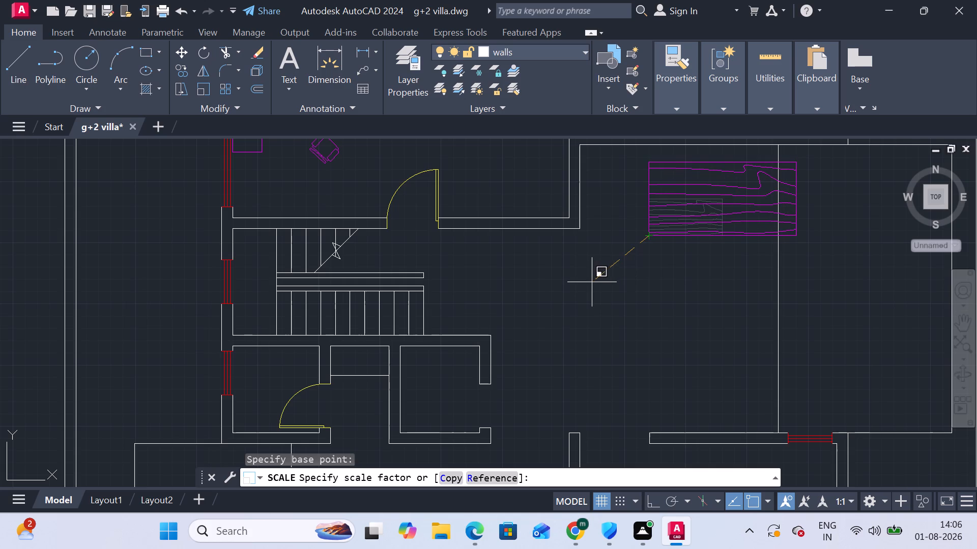
pyautogui.click(592, 282)
# Move the enlarged hall table diagonally down and to the left so it sits inside the hall's east boundary line.
pyautogui.click(717, 223)
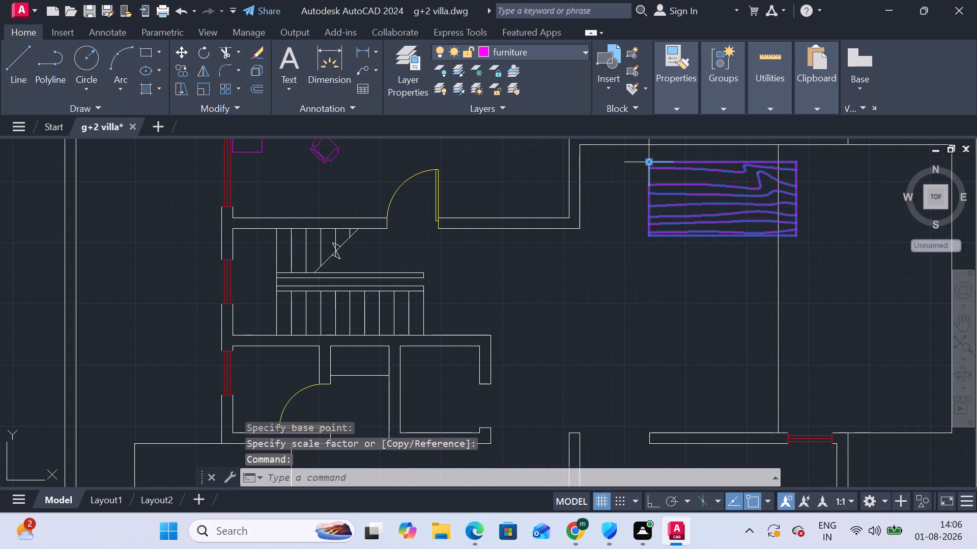
pyautogui.moveTo(649, 163); pyautogui.dragTo(607, 189)
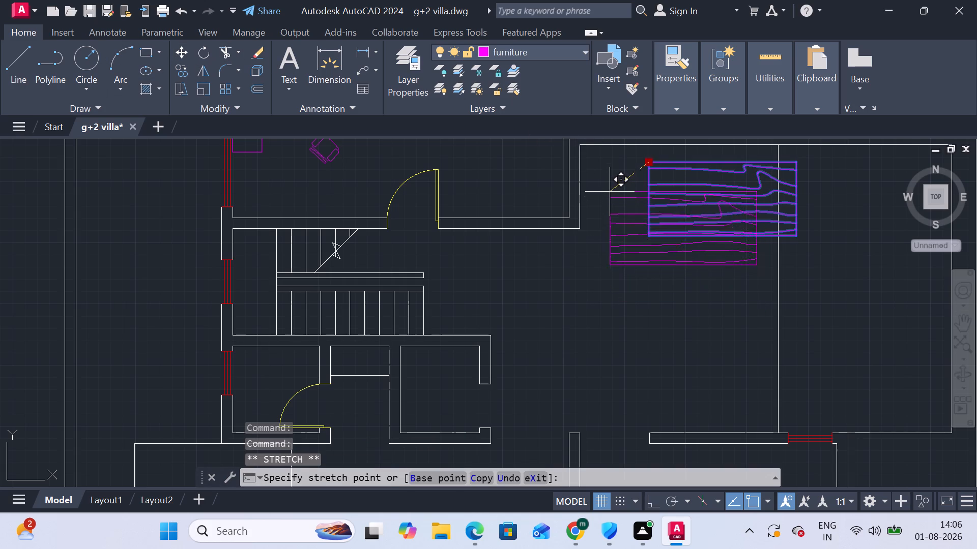
pyautogui.moveTo(607, 189); pyautogui.dragTo(605, 186)
pyautogui.click(605, 186)
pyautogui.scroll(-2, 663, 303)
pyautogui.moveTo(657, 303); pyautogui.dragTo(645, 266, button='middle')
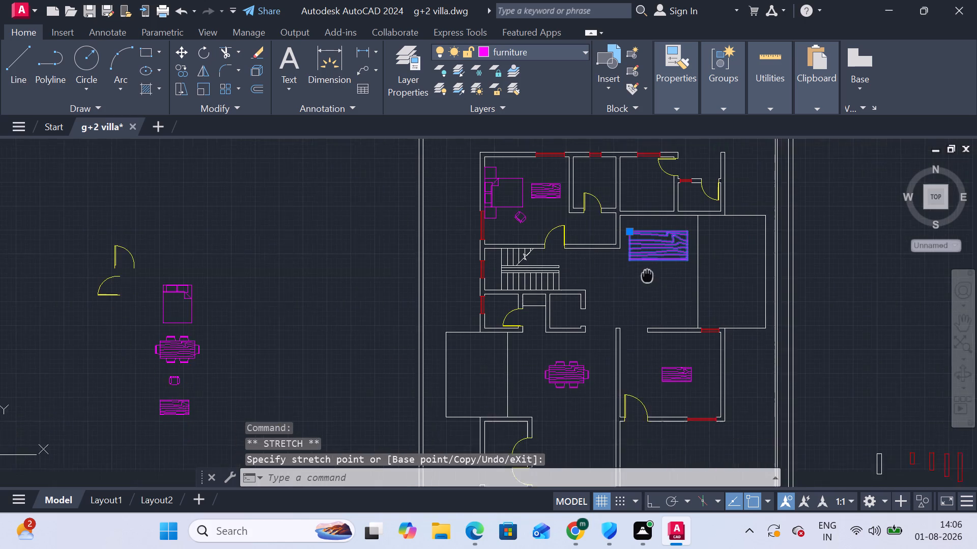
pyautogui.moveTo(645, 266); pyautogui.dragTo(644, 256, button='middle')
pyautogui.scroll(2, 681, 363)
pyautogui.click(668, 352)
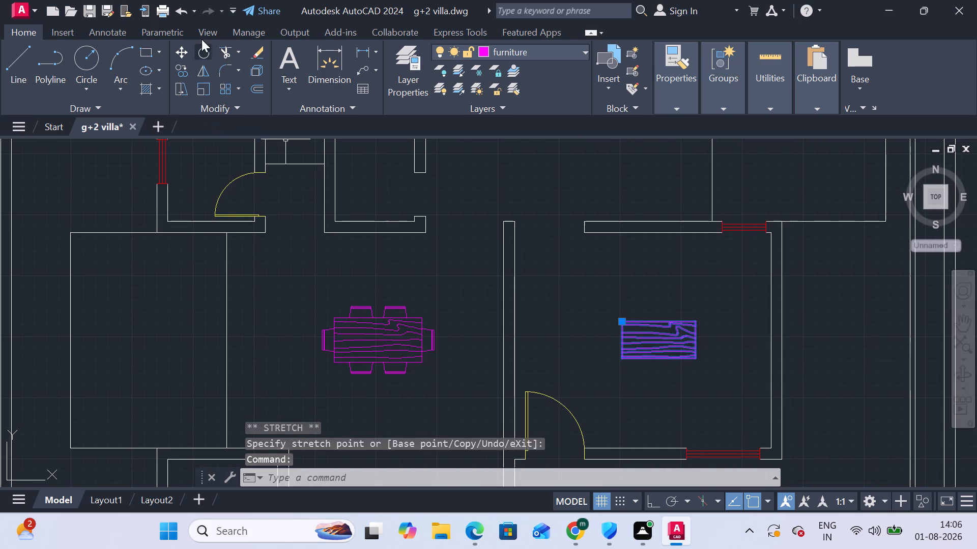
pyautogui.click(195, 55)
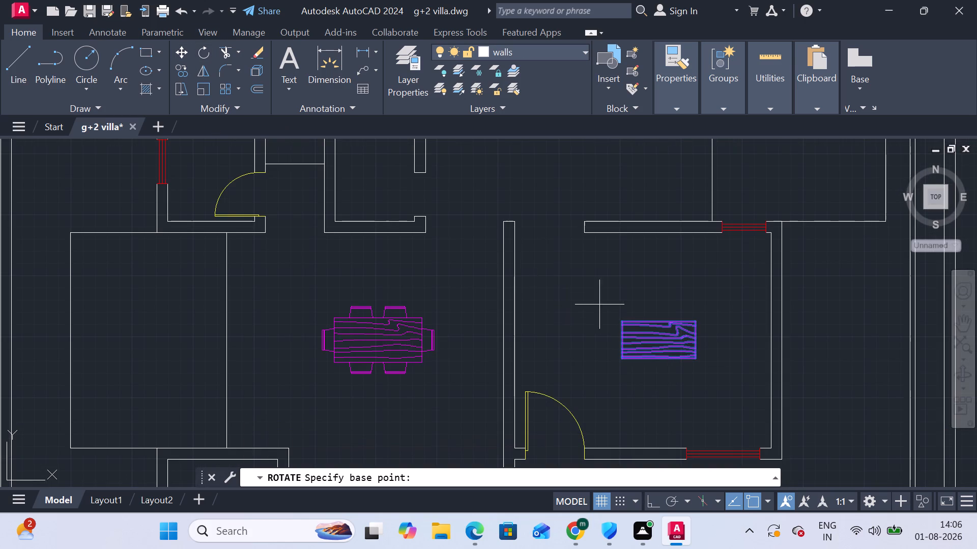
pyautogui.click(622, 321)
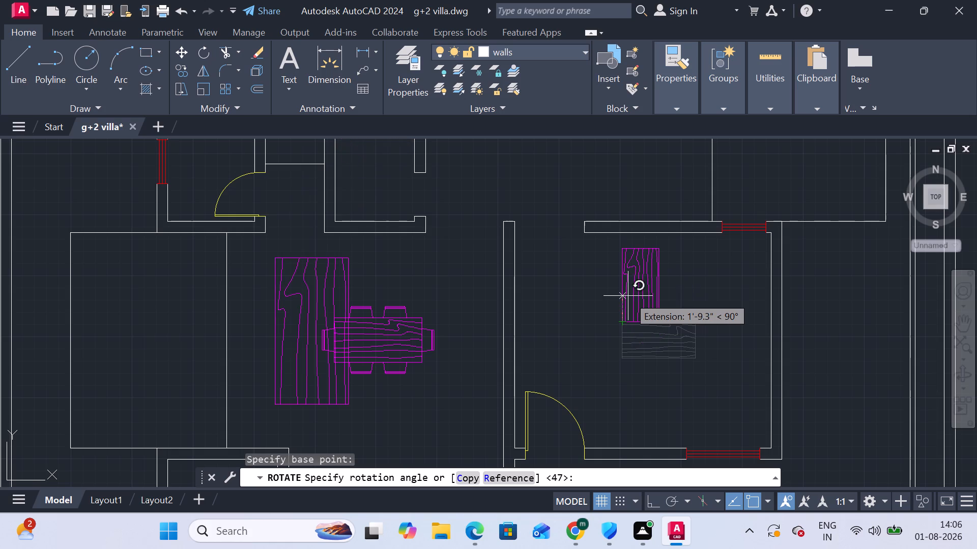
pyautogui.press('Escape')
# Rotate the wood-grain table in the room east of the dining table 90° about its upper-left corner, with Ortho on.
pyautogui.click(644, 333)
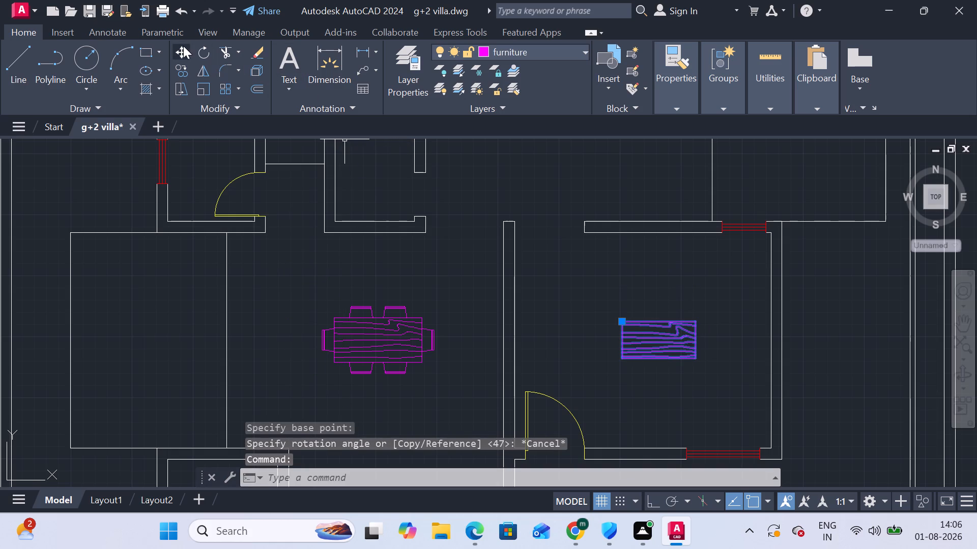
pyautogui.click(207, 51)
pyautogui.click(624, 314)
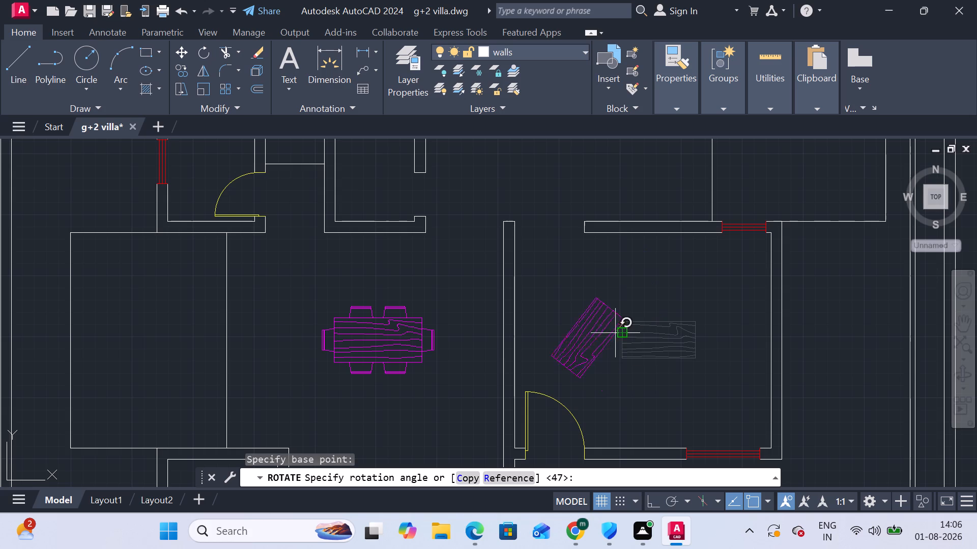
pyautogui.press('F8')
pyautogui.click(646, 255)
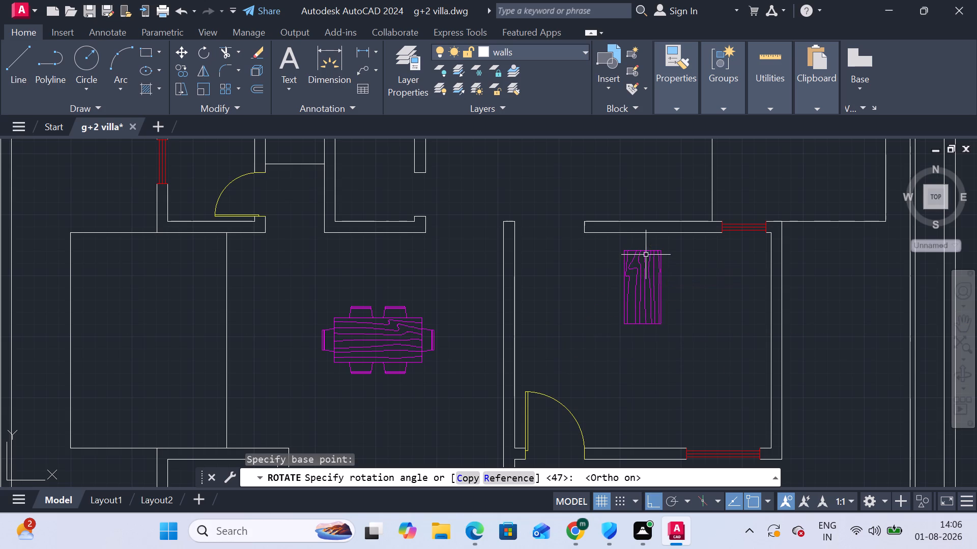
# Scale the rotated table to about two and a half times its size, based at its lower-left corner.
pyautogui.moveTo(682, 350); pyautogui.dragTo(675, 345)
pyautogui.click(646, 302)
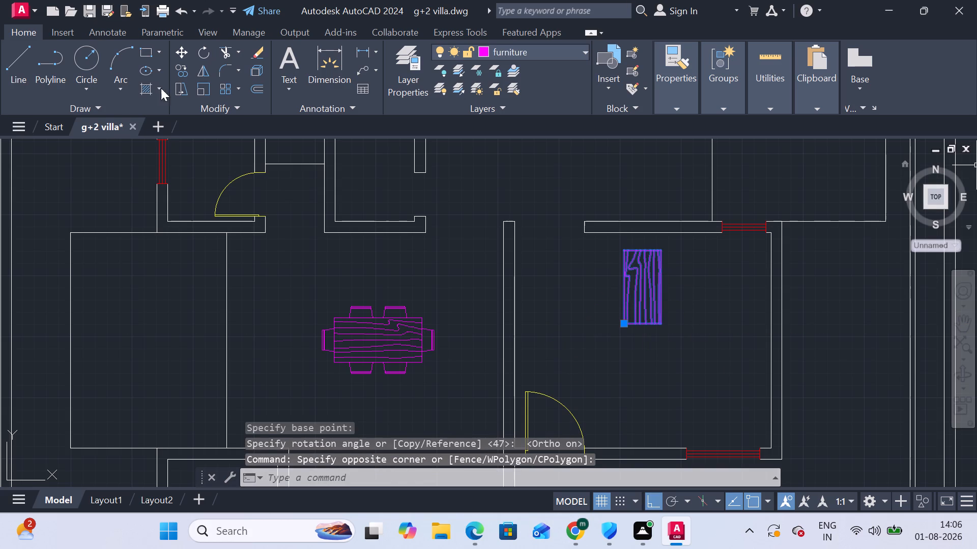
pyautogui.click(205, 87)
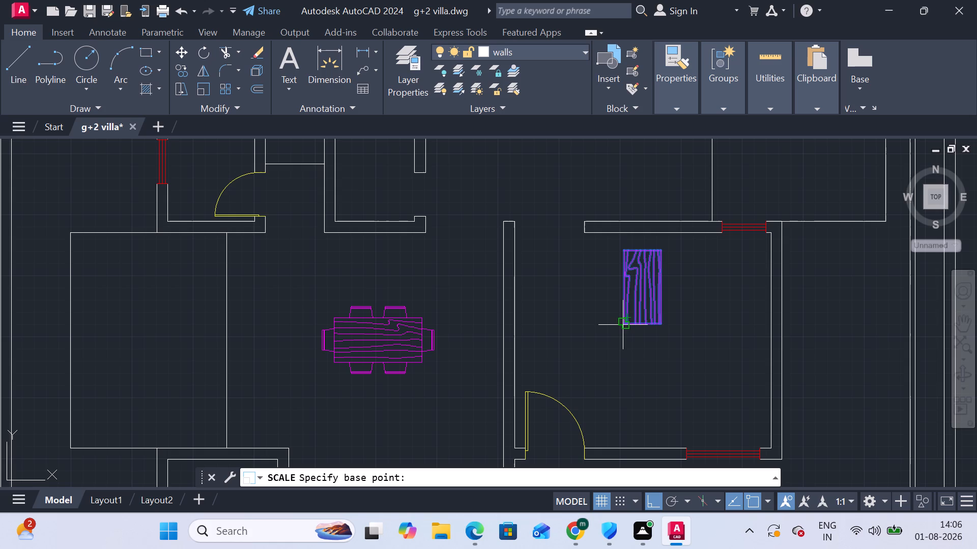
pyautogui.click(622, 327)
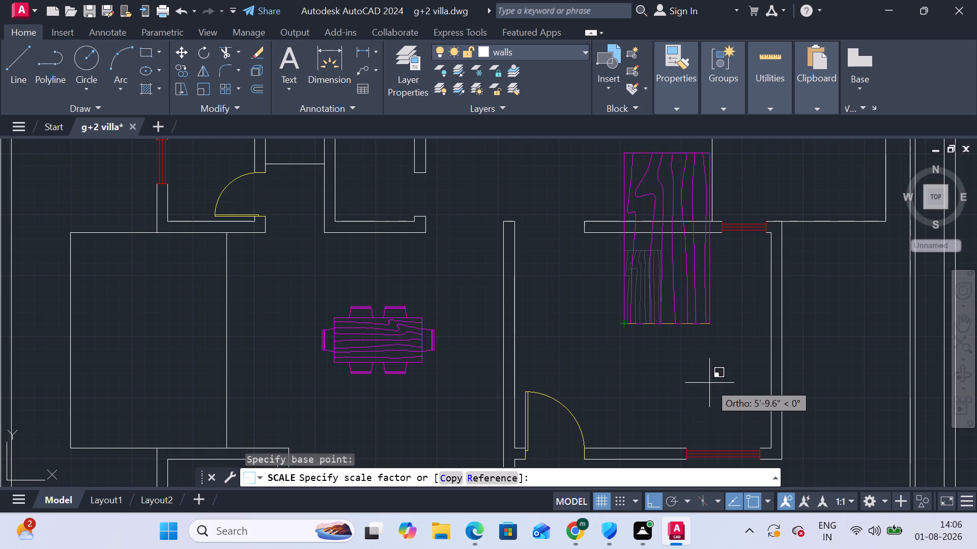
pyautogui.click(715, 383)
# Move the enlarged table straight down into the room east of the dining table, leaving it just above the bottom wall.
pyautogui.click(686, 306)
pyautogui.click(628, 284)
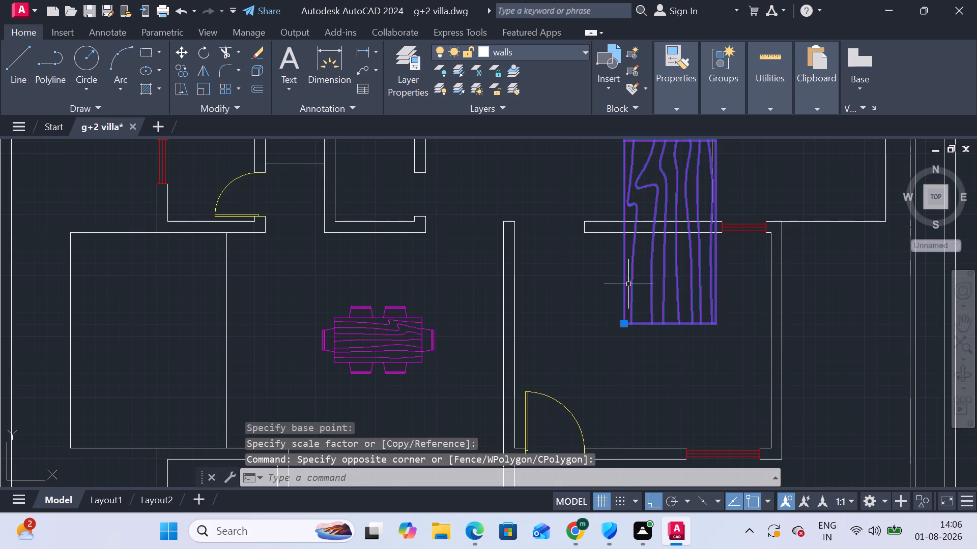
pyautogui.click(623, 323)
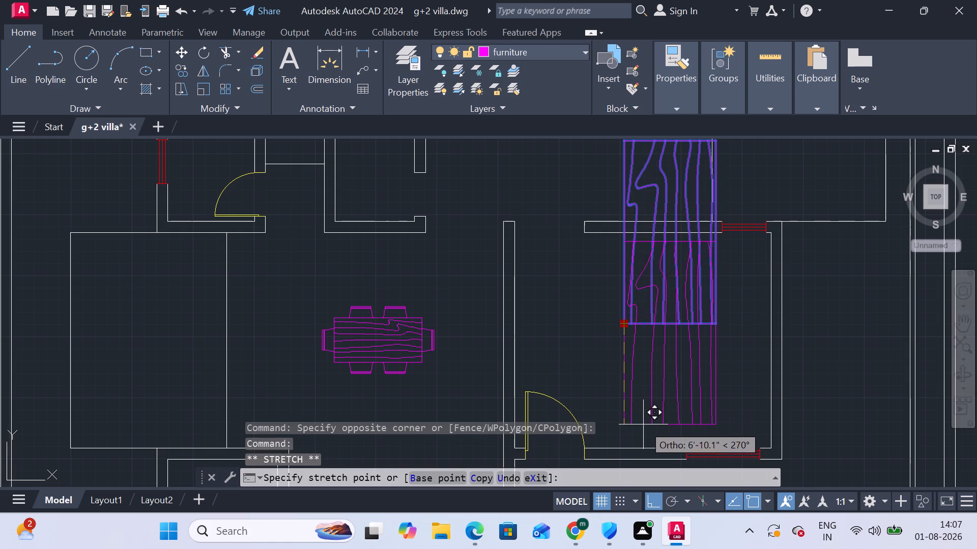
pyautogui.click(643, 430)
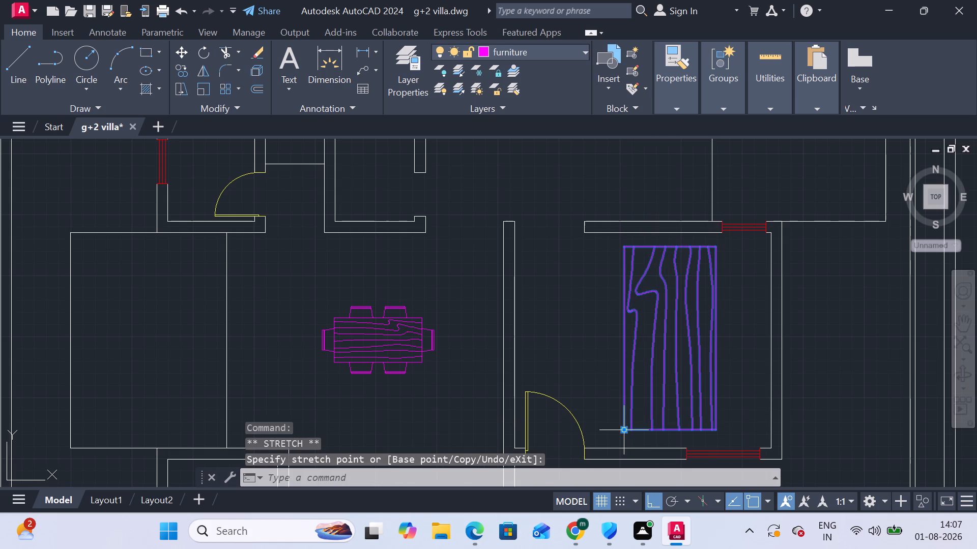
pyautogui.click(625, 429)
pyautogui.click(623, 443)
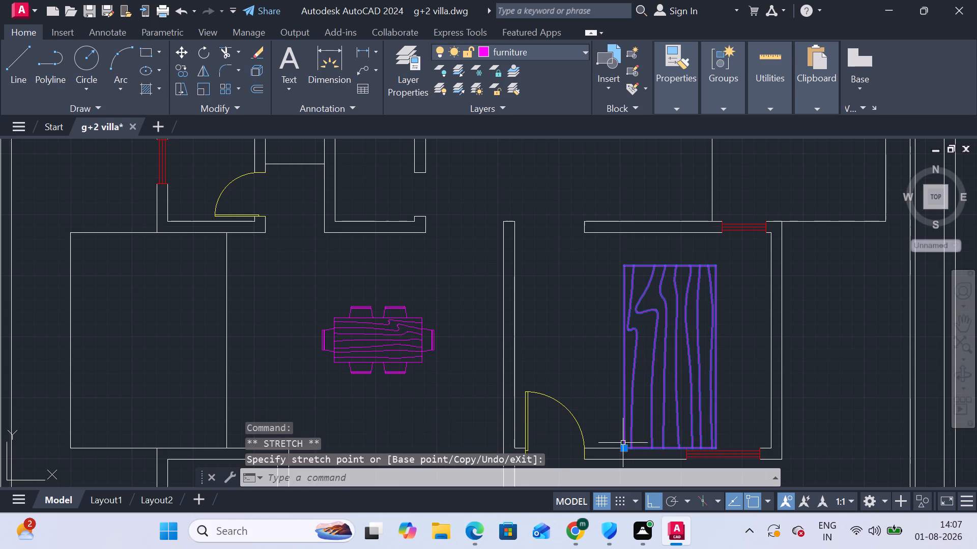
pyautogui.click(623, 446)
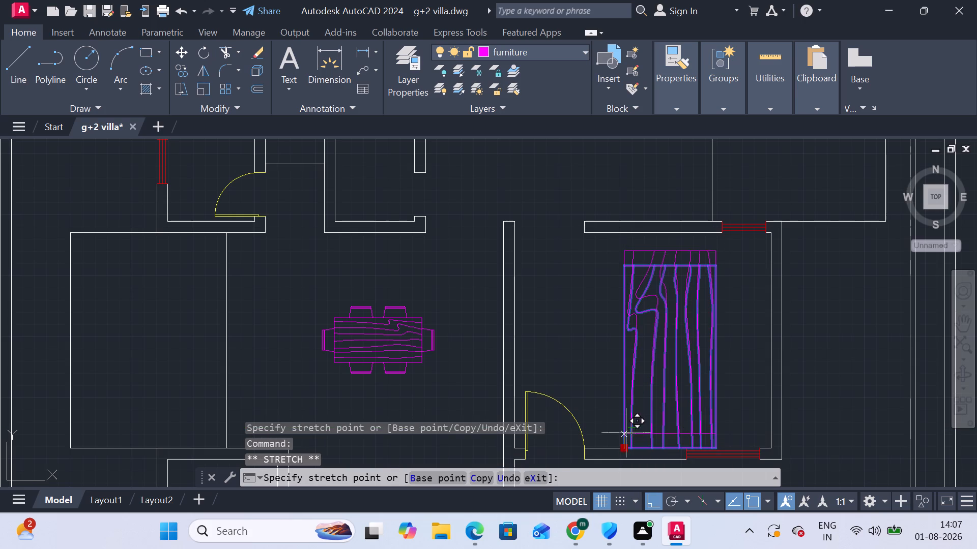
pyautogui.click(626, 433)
# Erase the two small monitor-shaped blocks and the plant-like block beside the villa, along with the enlarged table in the east room.
pyautogui.scroll(-3, 646, 410)
pyautogui.scroll(-2, 314, 355)
pyautogui.scroll(2, 223, 353)
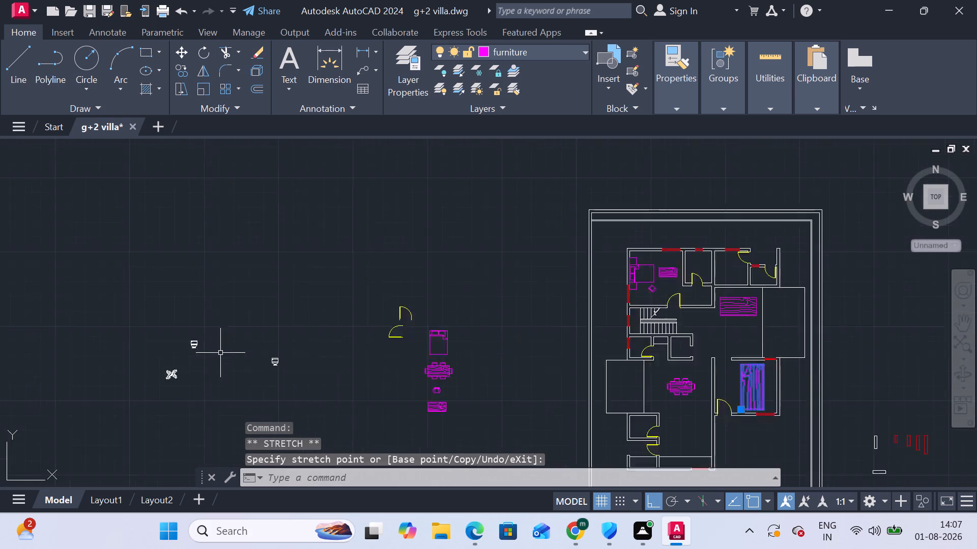
pyautogui.scroll(1, 219, 353)
pyautogui.scroll(3, 101, 403)
pyautogui.scroll(-3, 287, 289)
pyautogui.scroll(2, 431, 292)
pyautogui.scroll(-2, 436, 289)
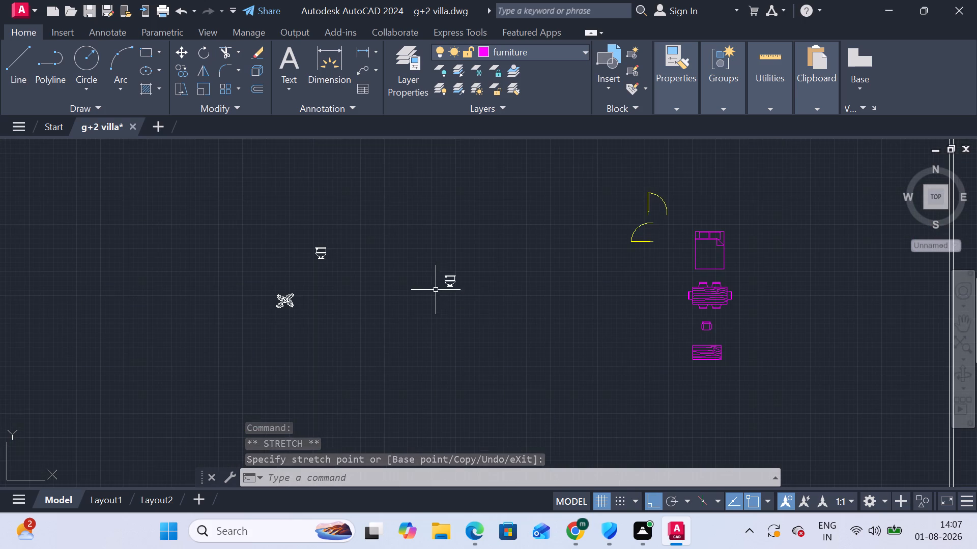
pyautogui.moveTo(493, 297); pyautogui.dragTo(467, 287)
pyautogui.moveTo(410, 272); pyautogui.dragTo(213, 257)
pyautogui.click(333, 259)
pyautogui.click(313, 251)
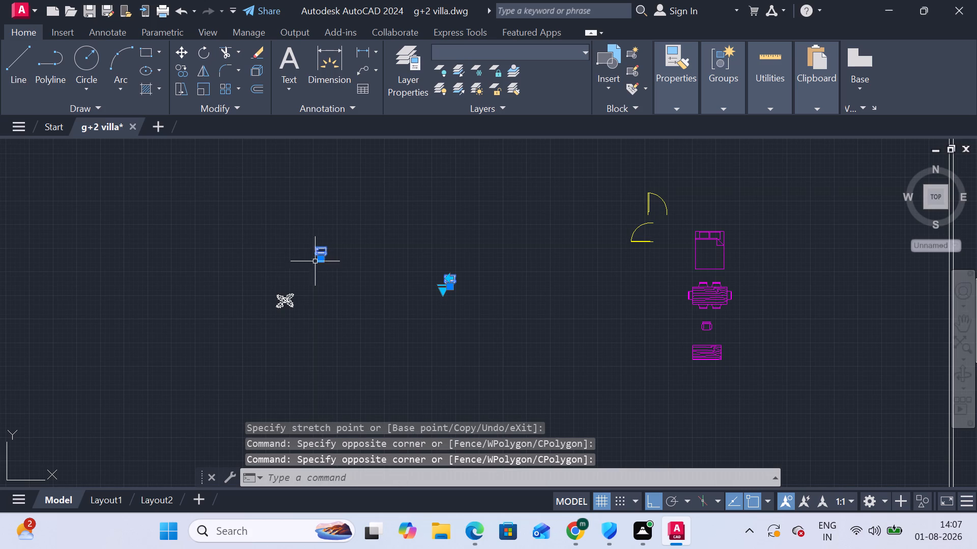
pyautogui.click(293, 286)
pyautogui.click(284, 301)
pyautogui.press('Delete')
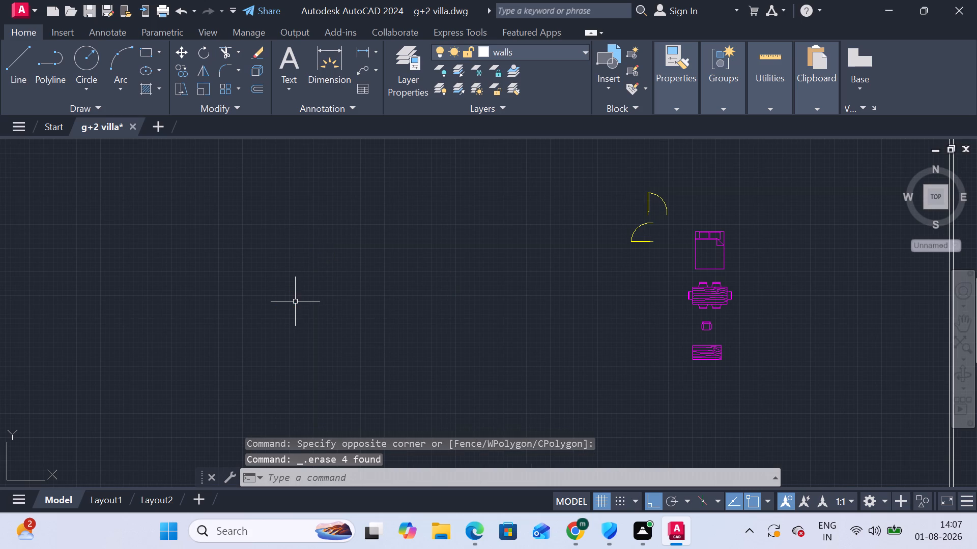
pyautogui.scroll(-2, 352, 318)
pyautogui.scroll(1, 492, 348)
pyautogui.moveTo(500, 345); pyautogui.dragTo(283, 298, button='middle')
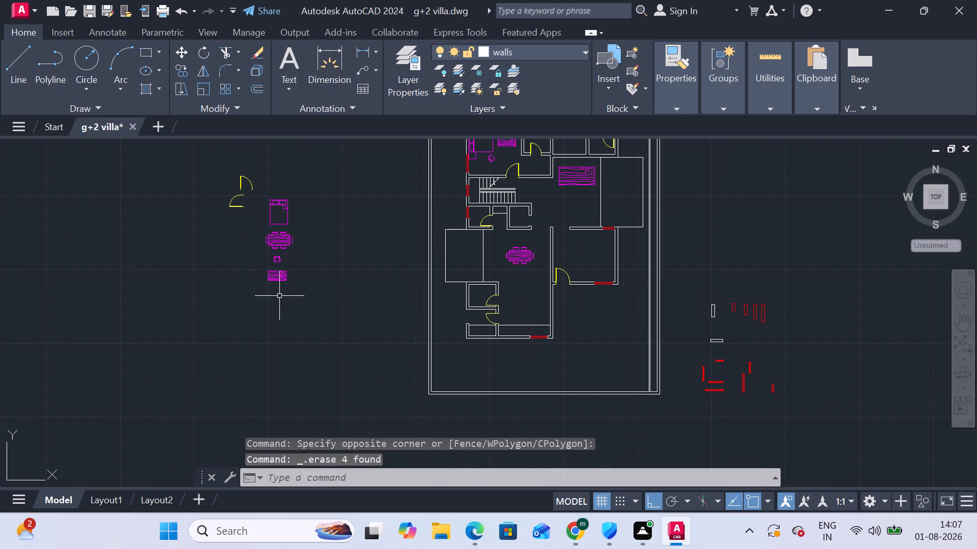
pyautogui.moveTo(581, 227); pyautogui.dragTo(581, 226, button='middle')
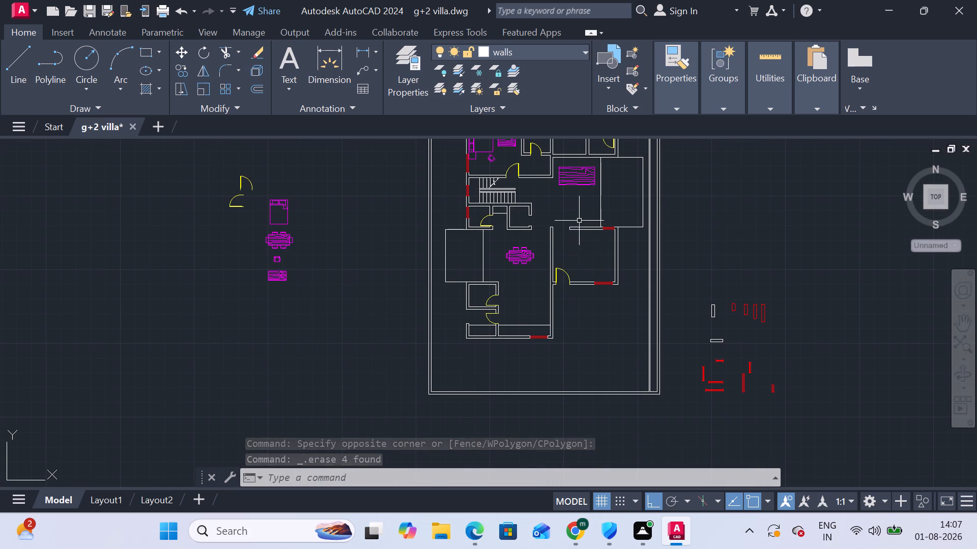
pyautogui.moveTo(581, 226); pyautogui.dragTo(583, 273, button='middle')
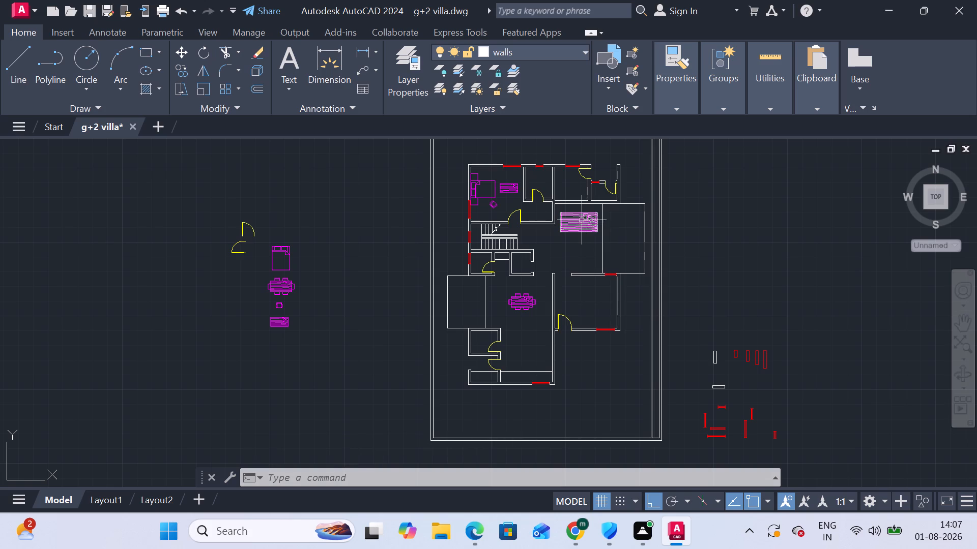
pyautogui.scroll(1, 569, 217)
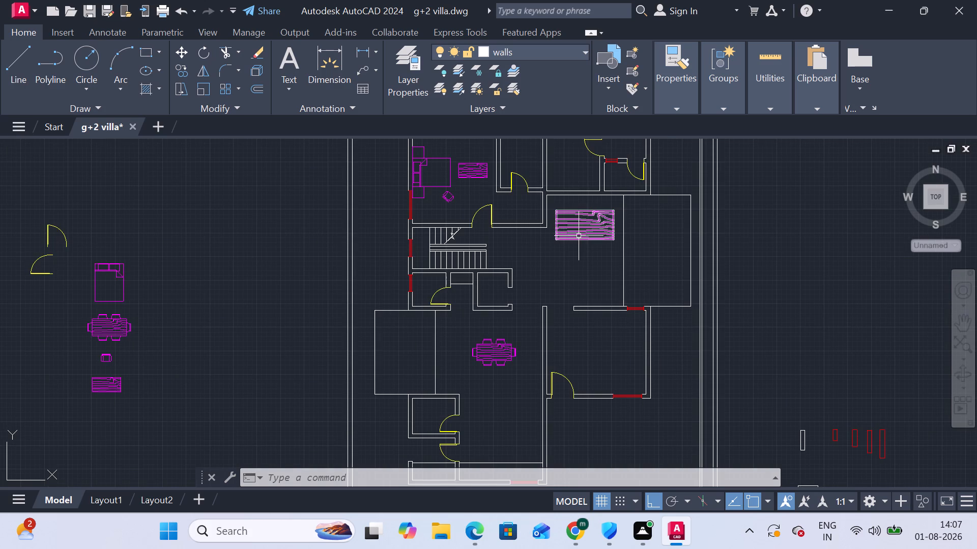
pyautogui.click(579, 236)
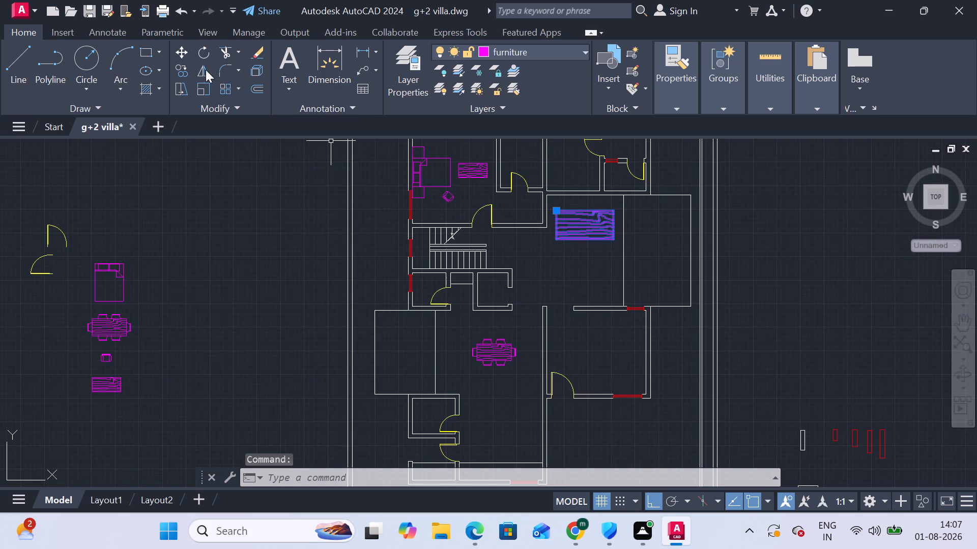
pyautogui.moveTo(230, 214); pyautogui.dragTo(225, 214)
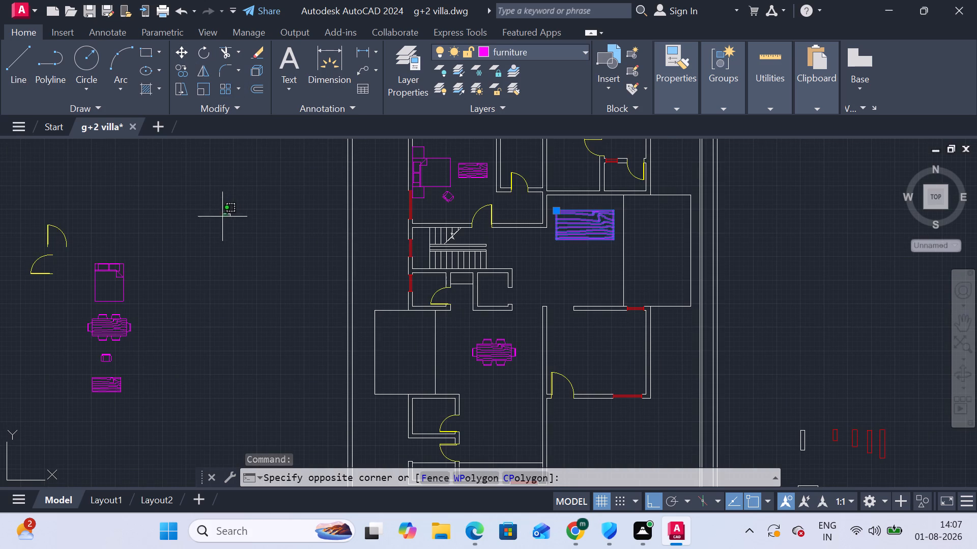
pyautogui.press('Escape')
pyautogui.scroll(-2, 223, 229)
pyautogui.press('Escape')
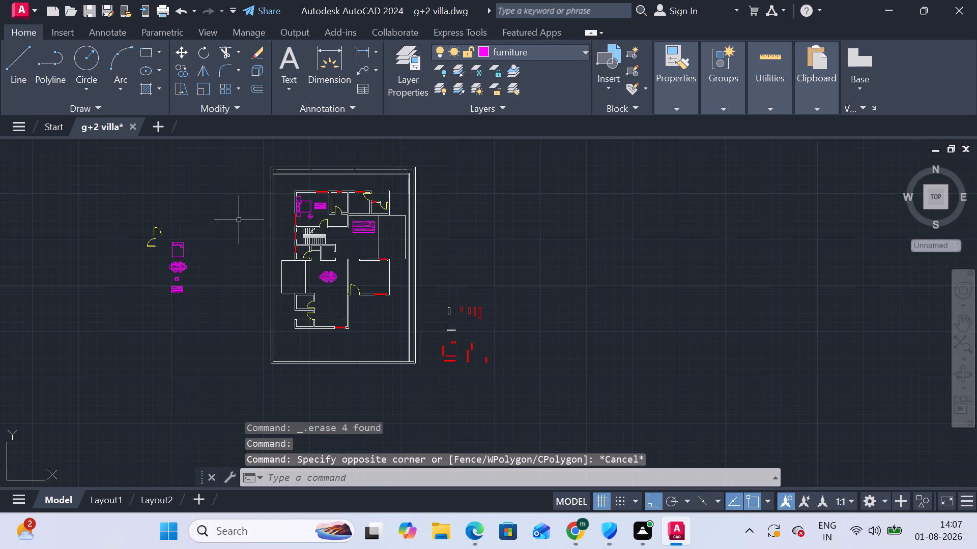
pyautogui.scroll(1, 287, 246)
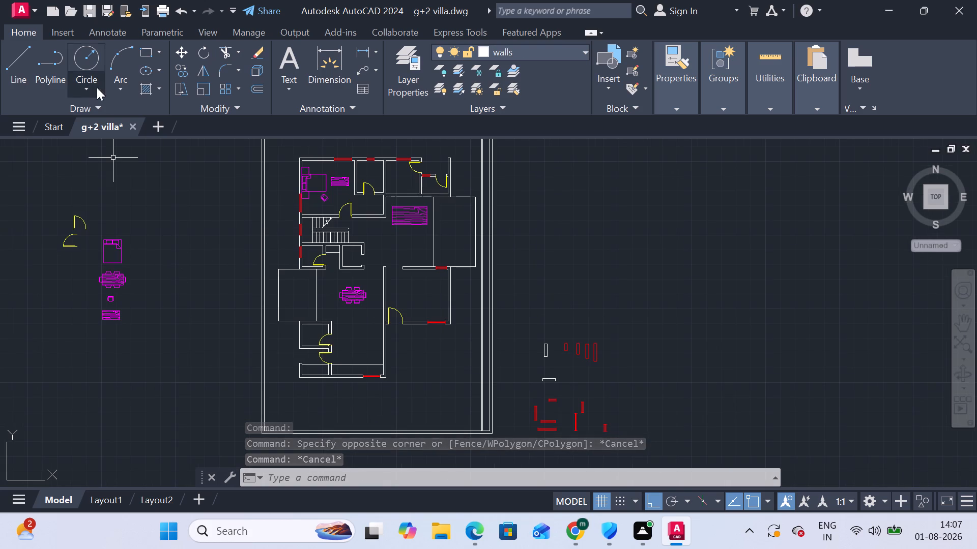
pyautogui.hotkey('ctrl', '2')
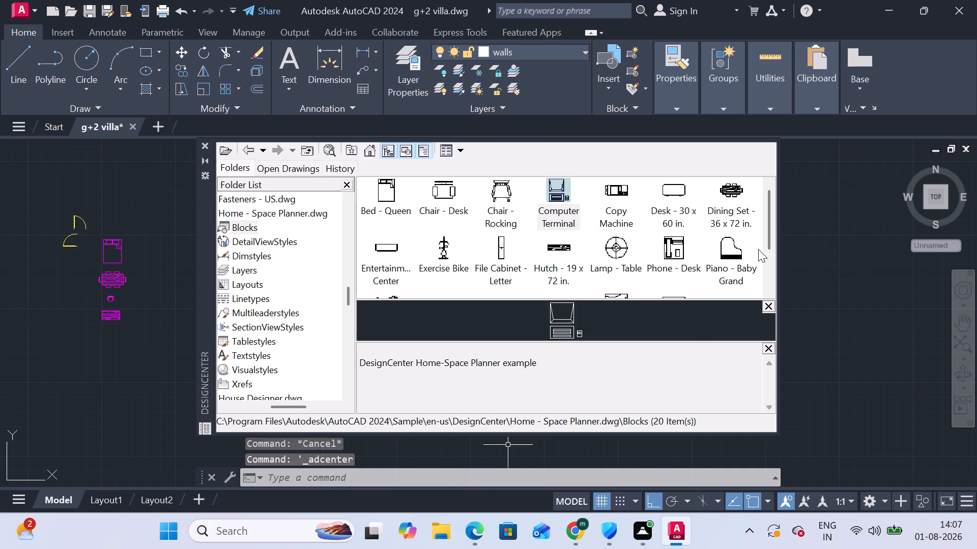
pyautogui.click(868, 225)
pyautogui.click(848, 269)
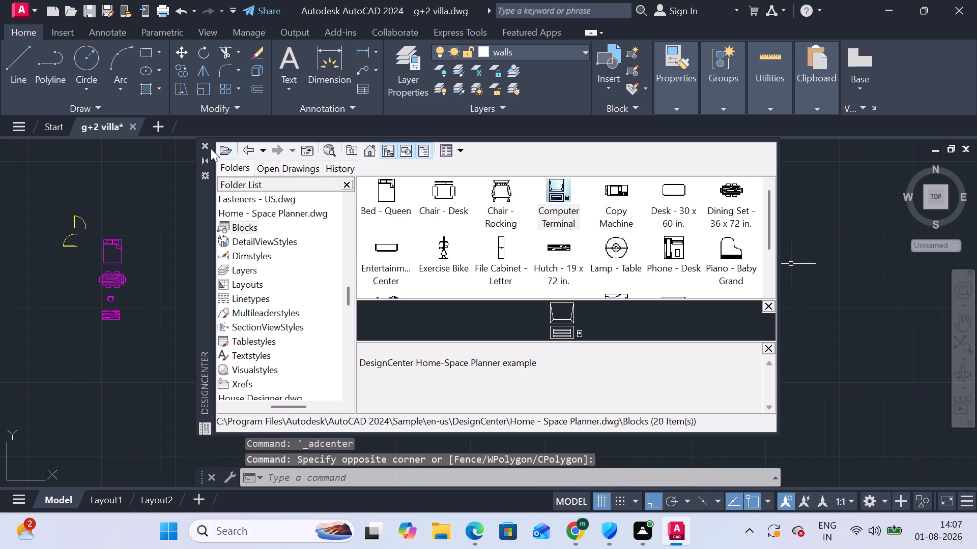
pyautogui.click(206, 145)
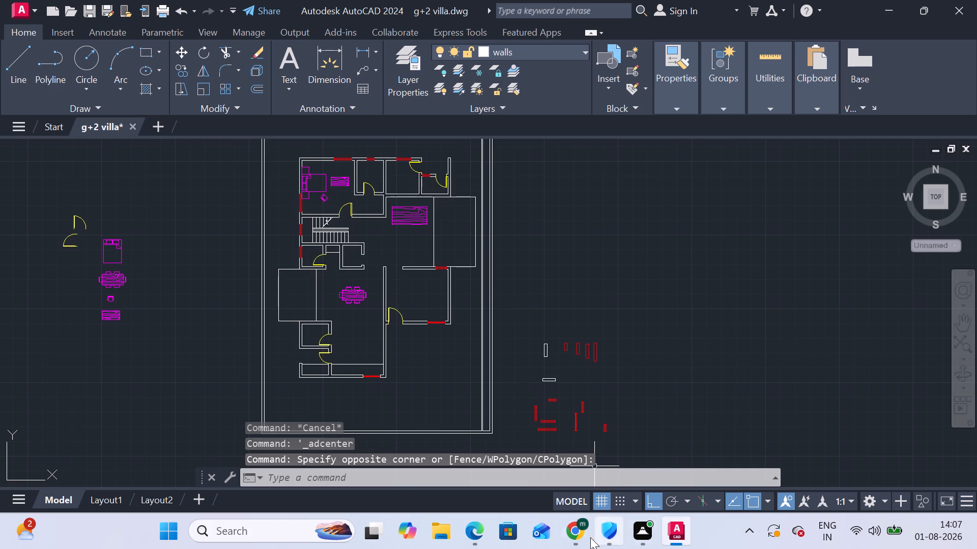